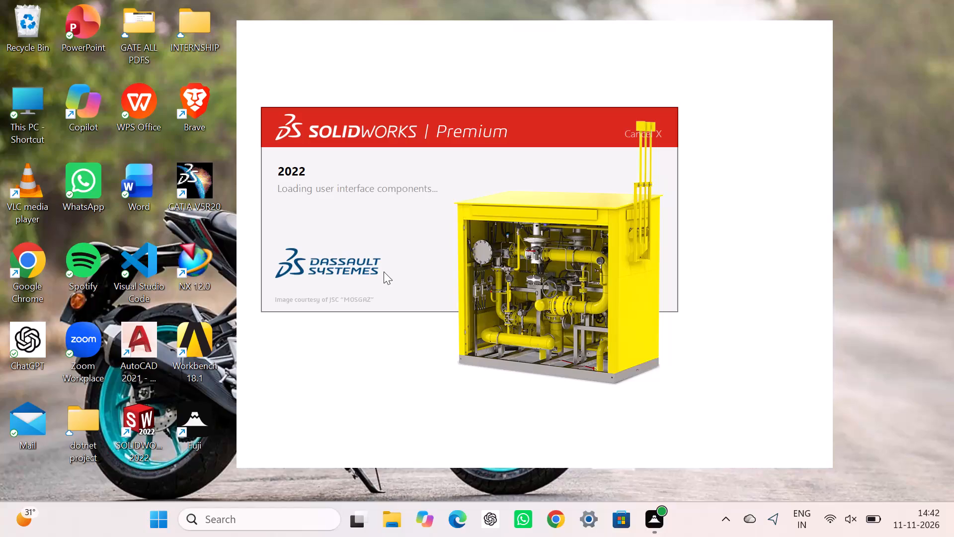
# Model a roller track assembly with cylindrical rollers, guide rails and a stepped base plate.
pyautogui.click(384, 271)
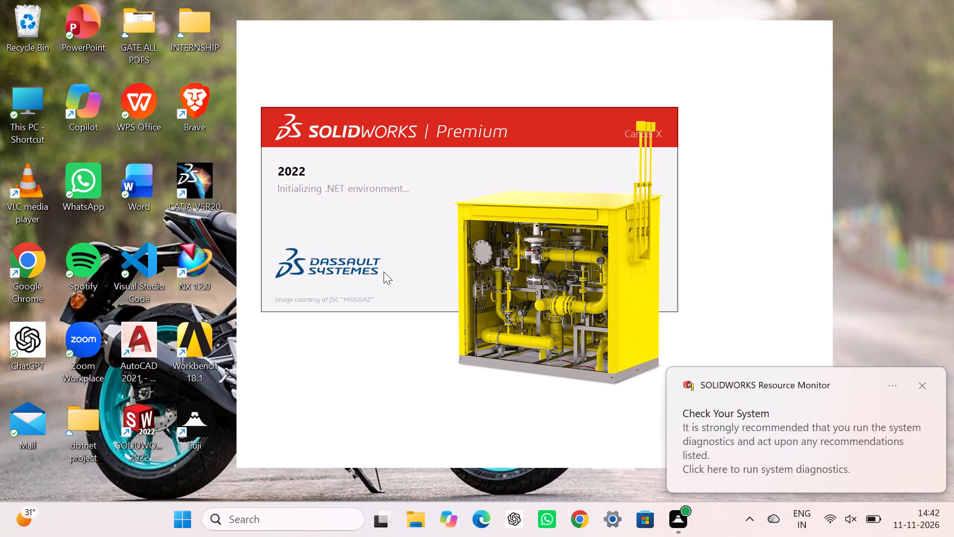
# Dismiss the SOLIDWORKS Resource Monitor notifications about checking the system while the program loads.
pyautogui.click(917, 384)
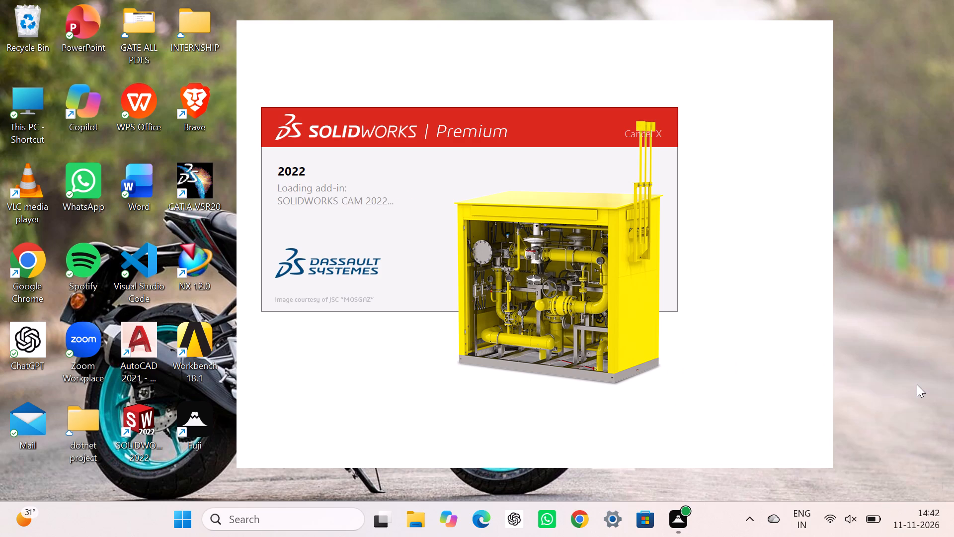
pyautogui.rightClick(917, 384)
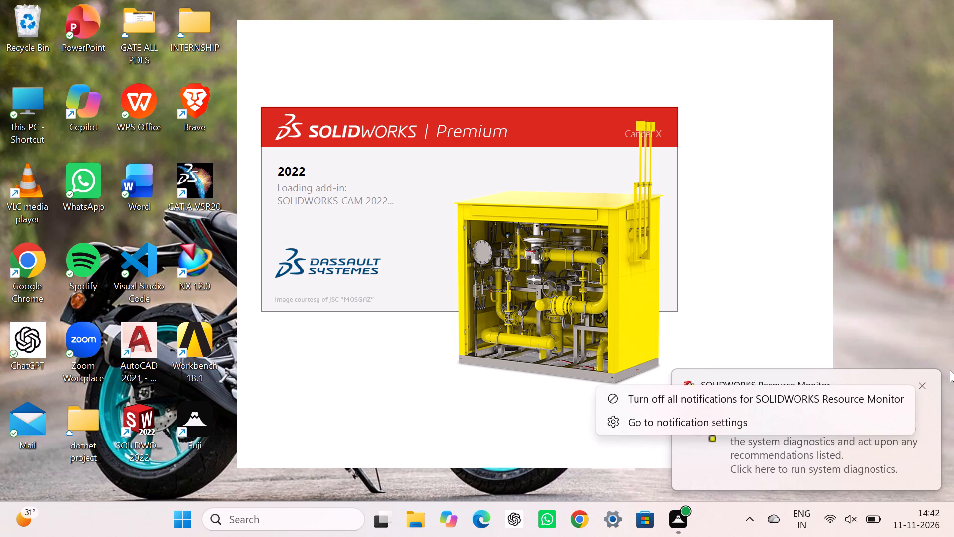
pyautogui.click(921, 379)
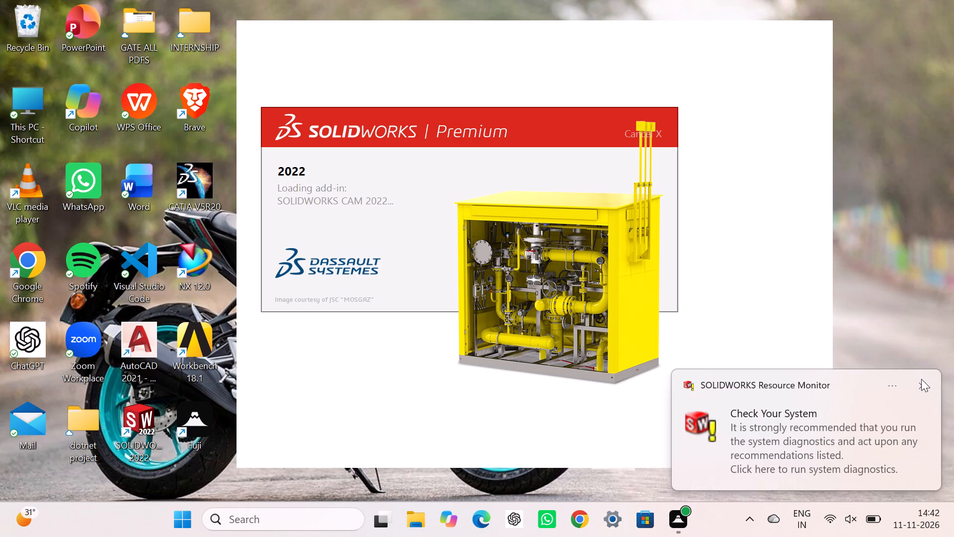
pyautogui.click(924, 386)
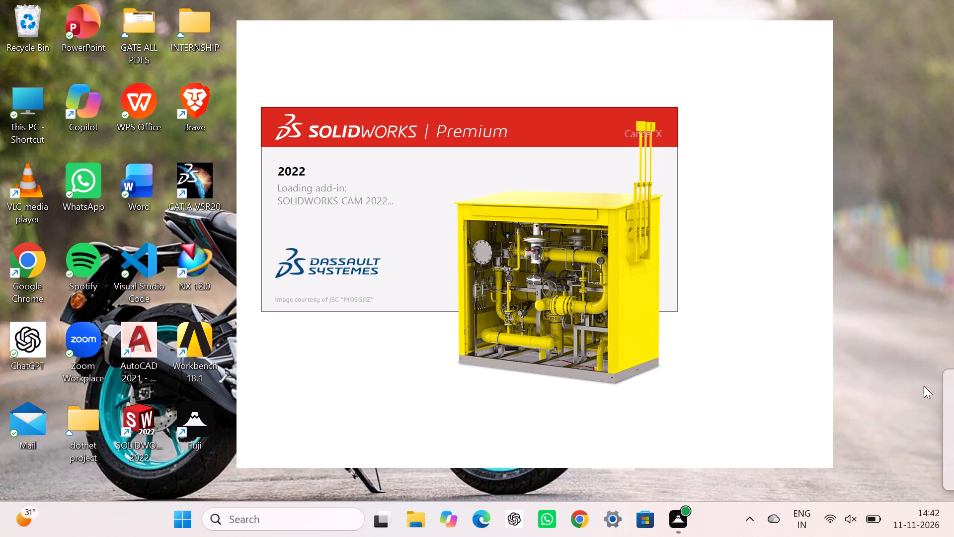
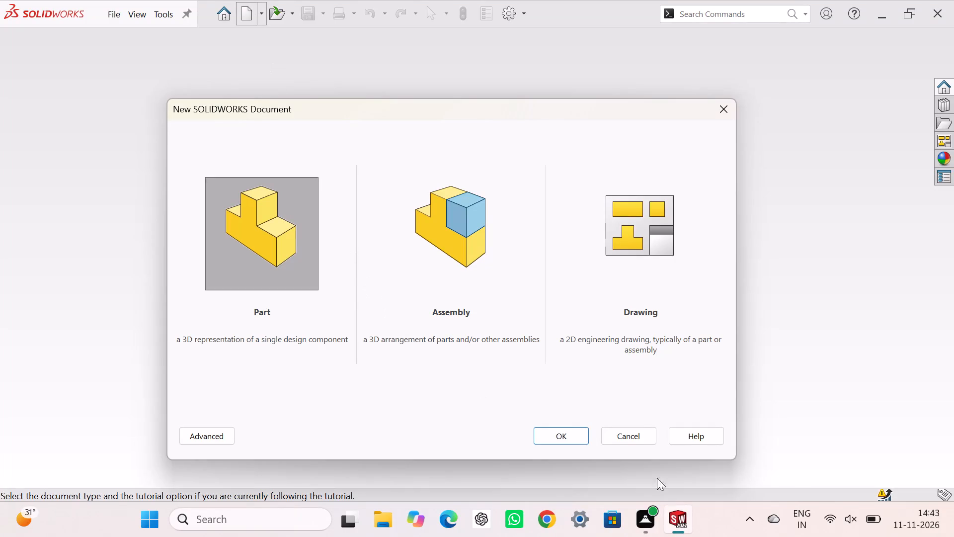
# Create a new part document.
pyautogui.click(570, 429)
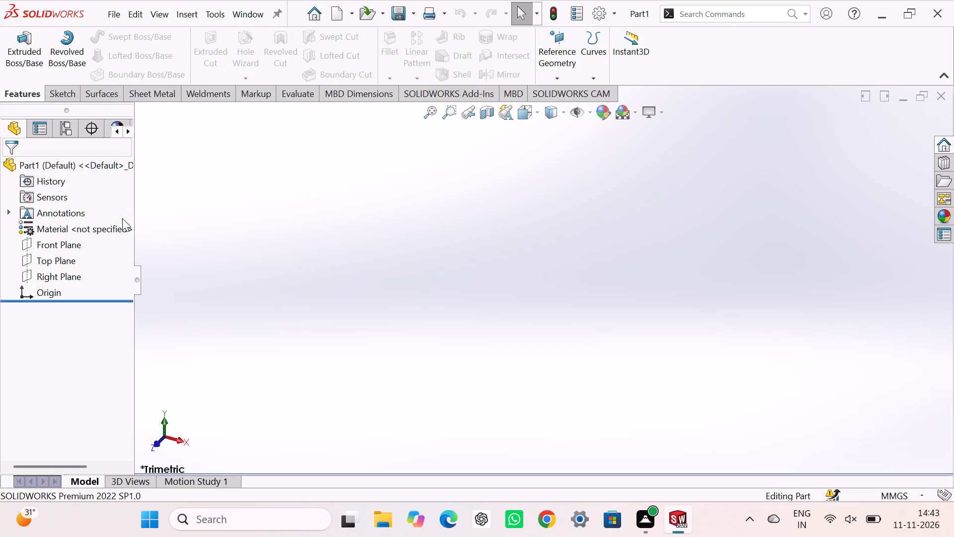
# Sketch a circle about 78 mm in diameter on the Front Plane, centred on the origin.
pyautogui.click(59, 241)
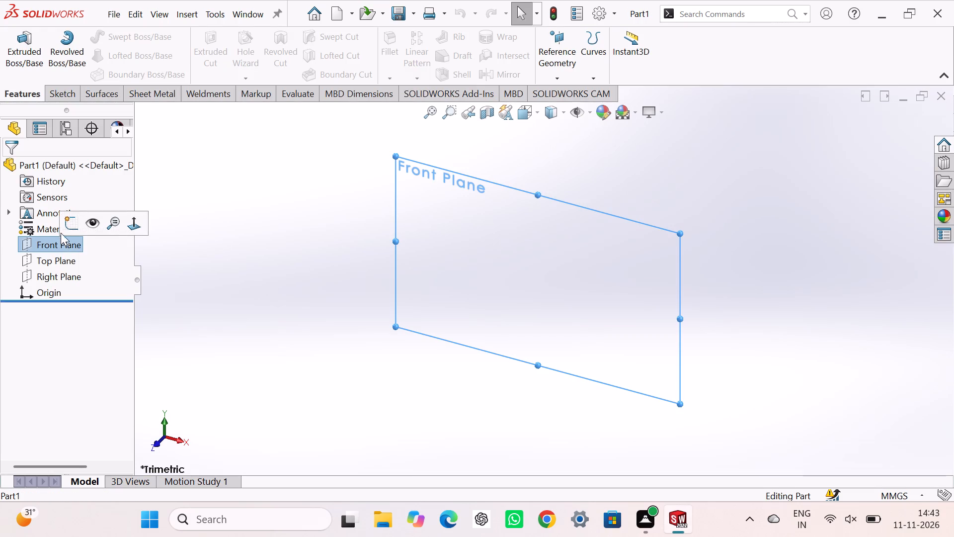
pyautogui.click(70, 228)
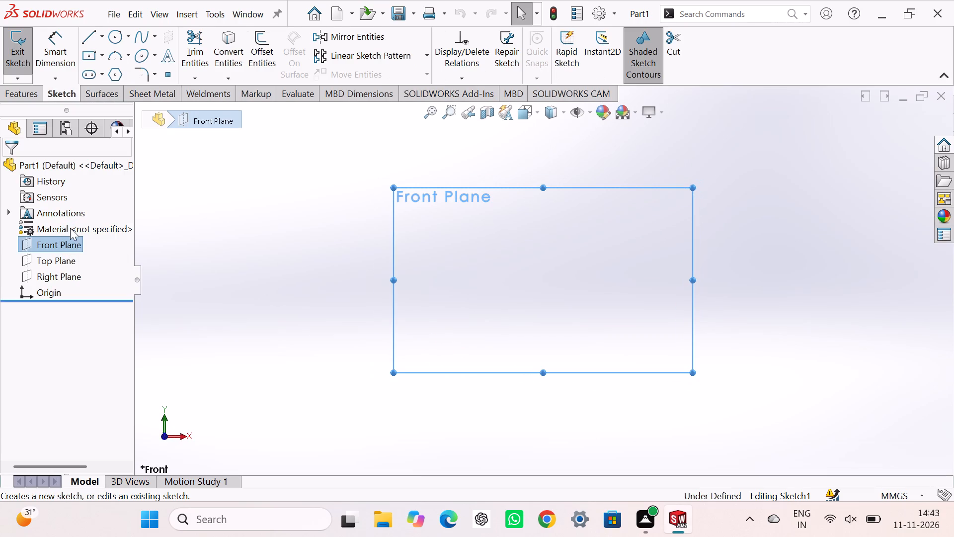
pyautogui.click(114, 35)
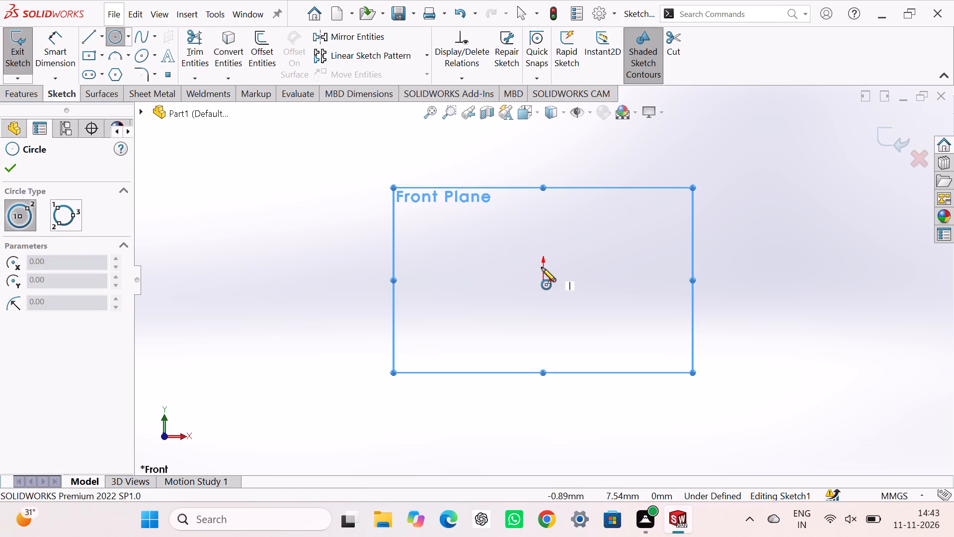
pyautogui.click(542, 280)
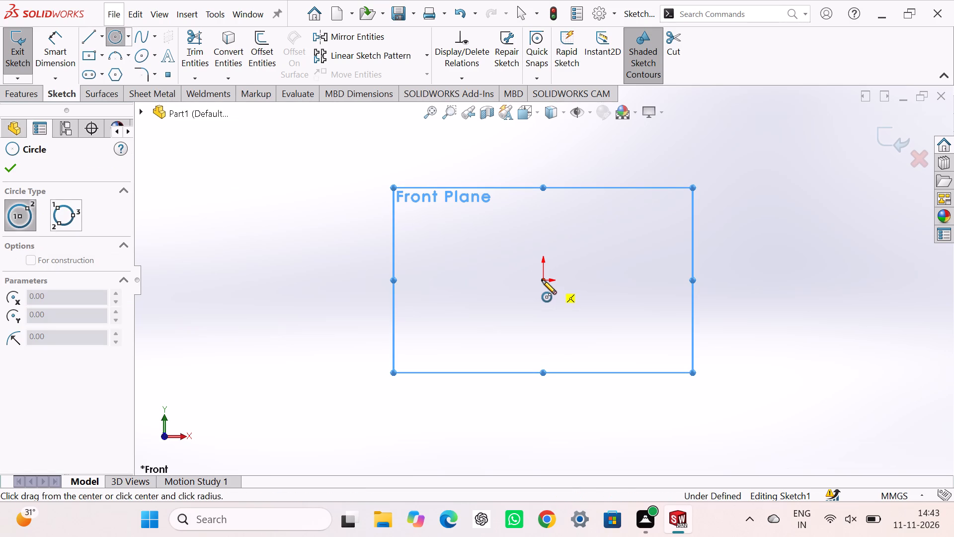
pyautogui.click(574, 338)
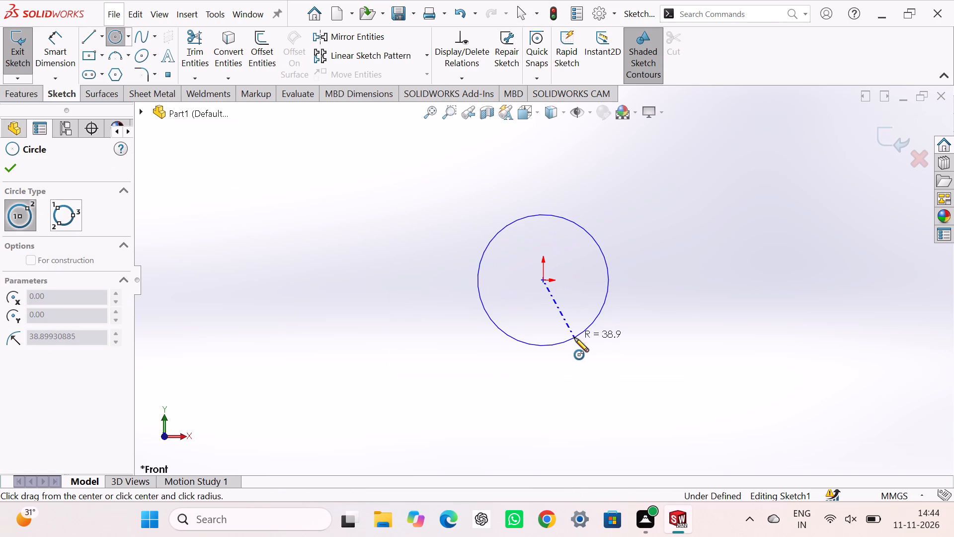
# Dimension the circle's diameter to 100 mm and exit the sketch.
pyautogui.click(72, 54)
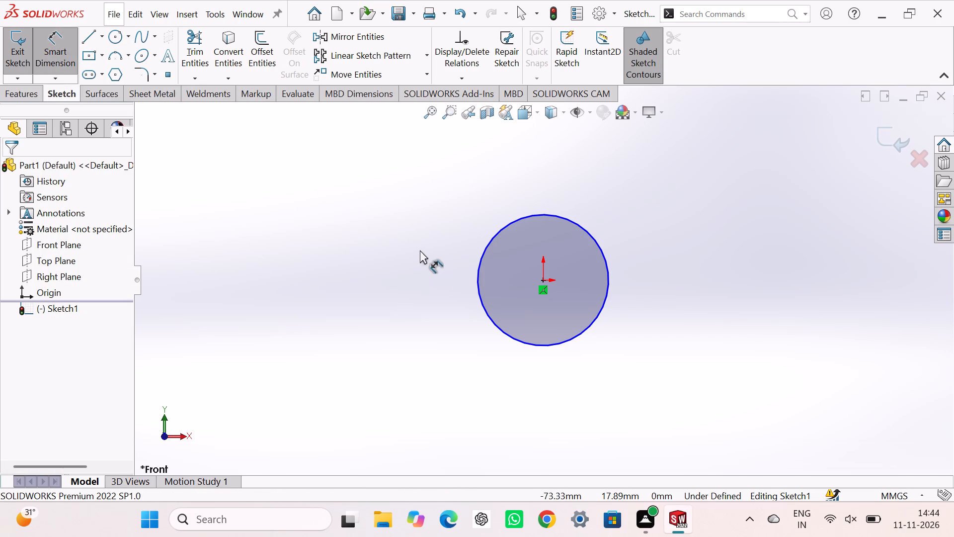
pyautogui.click(482, 259)
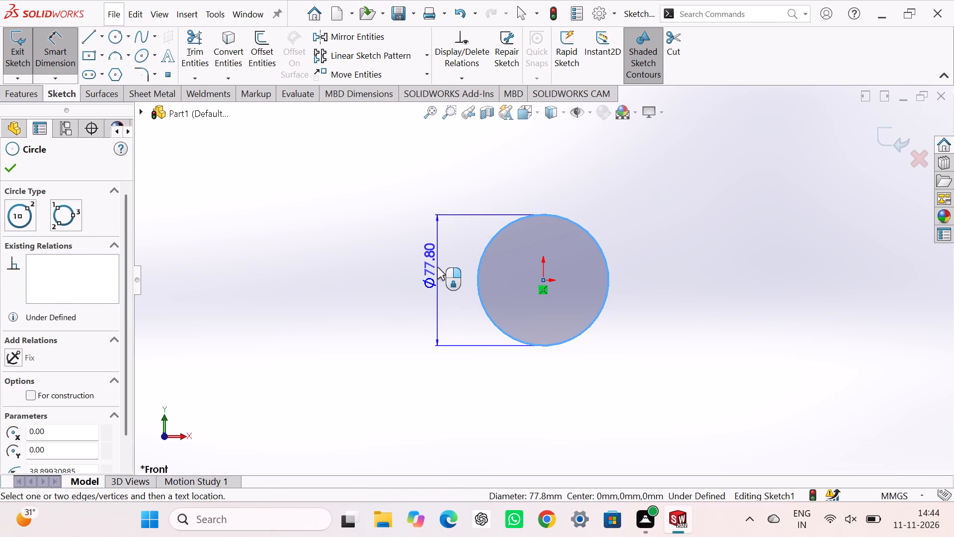
pyautogui.click(437, 267)
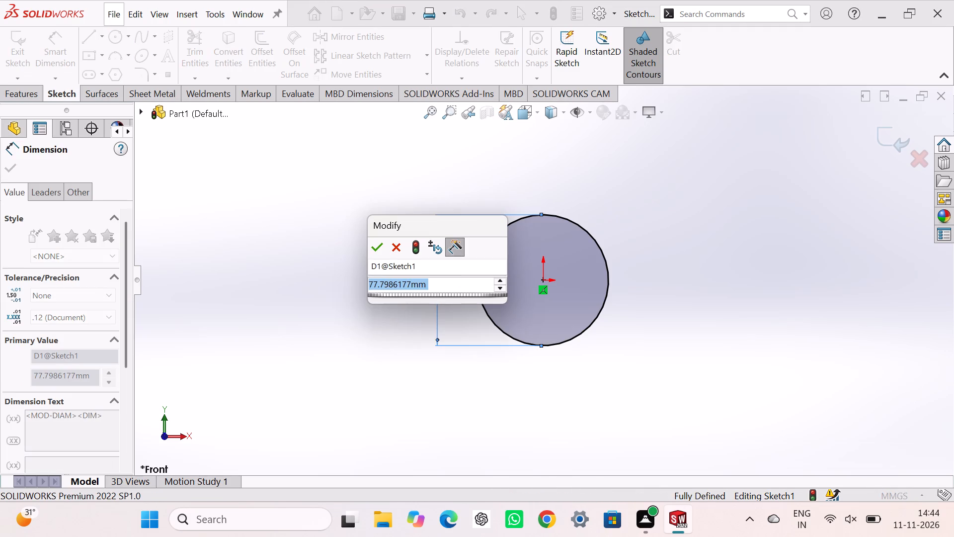
pyautogui.press('1')
pyautogui.write('00')
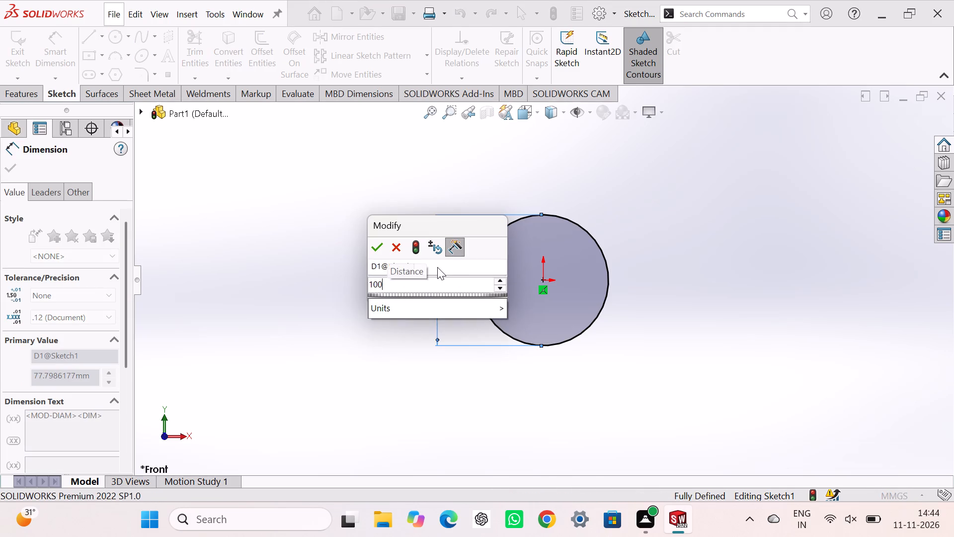
pyautogui.press('Return')
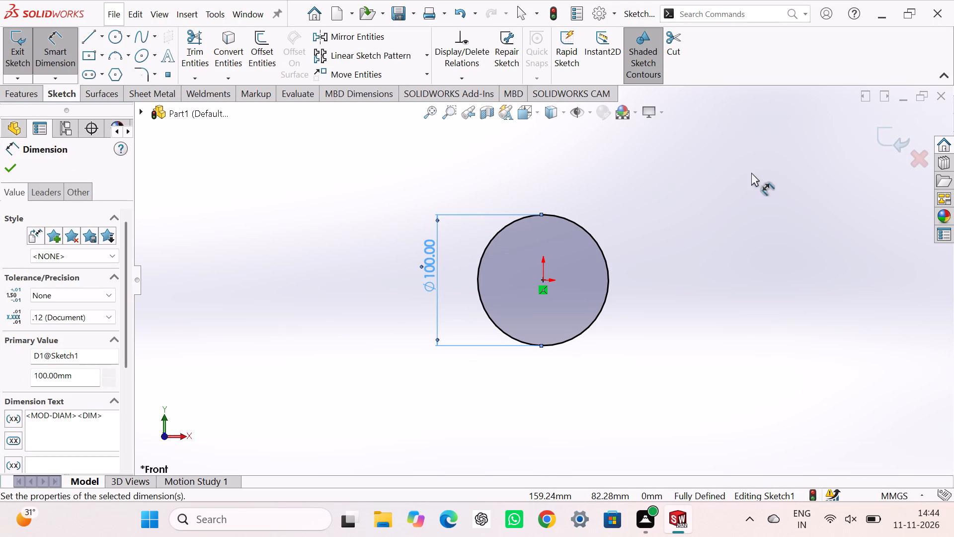
pyautogui.click(877, 132)
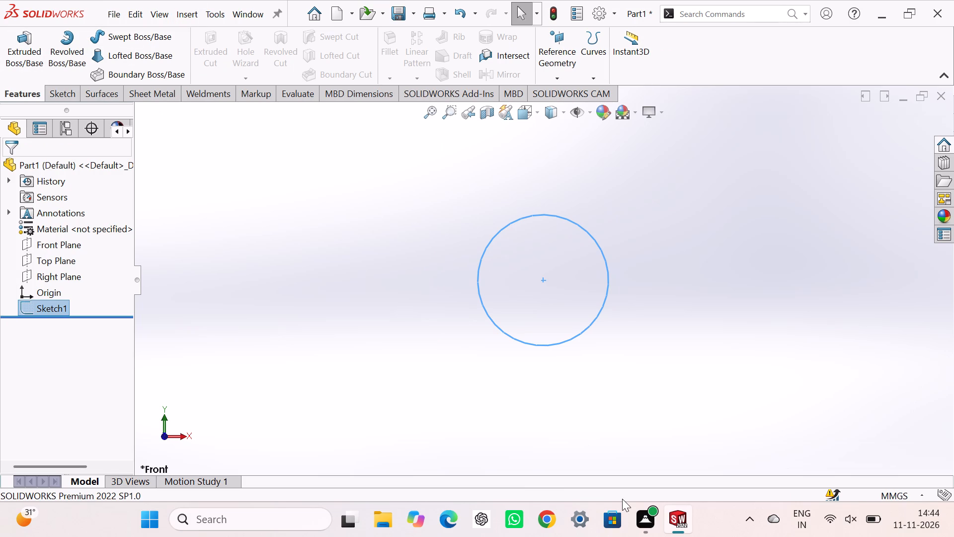
# Extrude the 100 mm circle as a blind boss 167 mm deep.
pyautogui.hotkey('ctrl', '7')
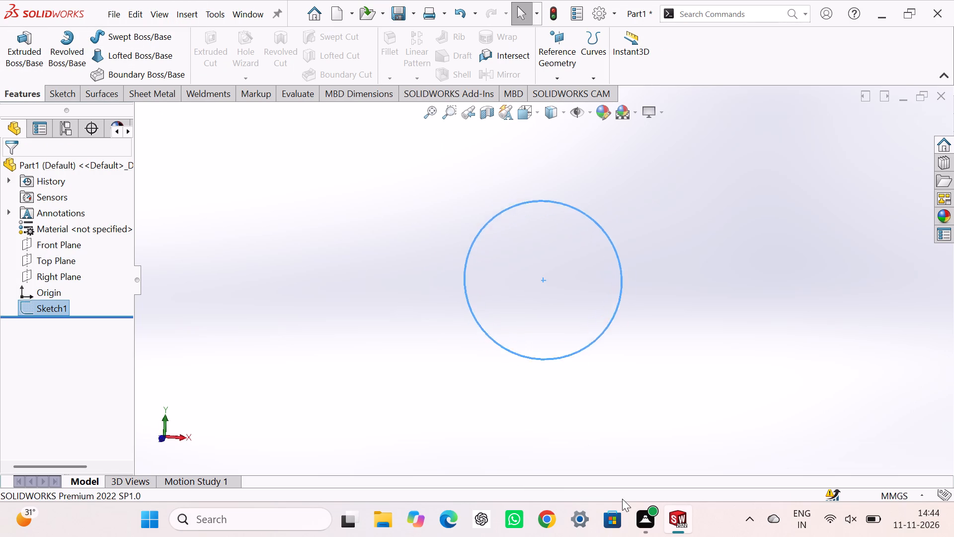
pyautogui.click(0, 220)
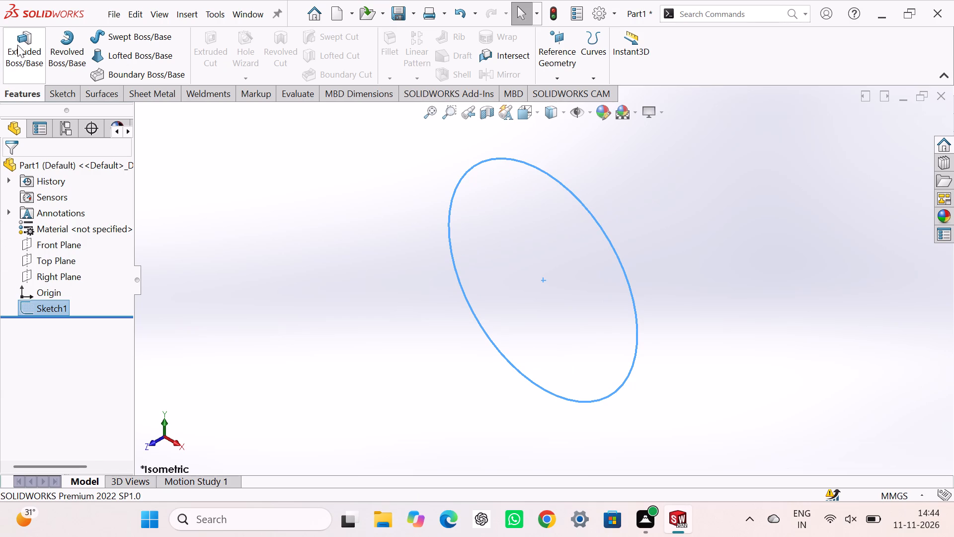
pyautogui.click(17, 45)
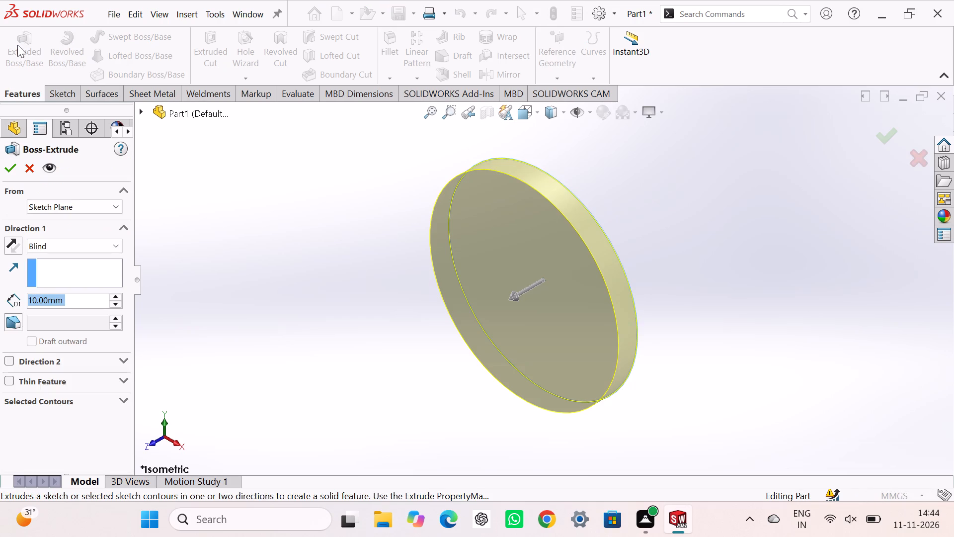
pyautogui.write('167')
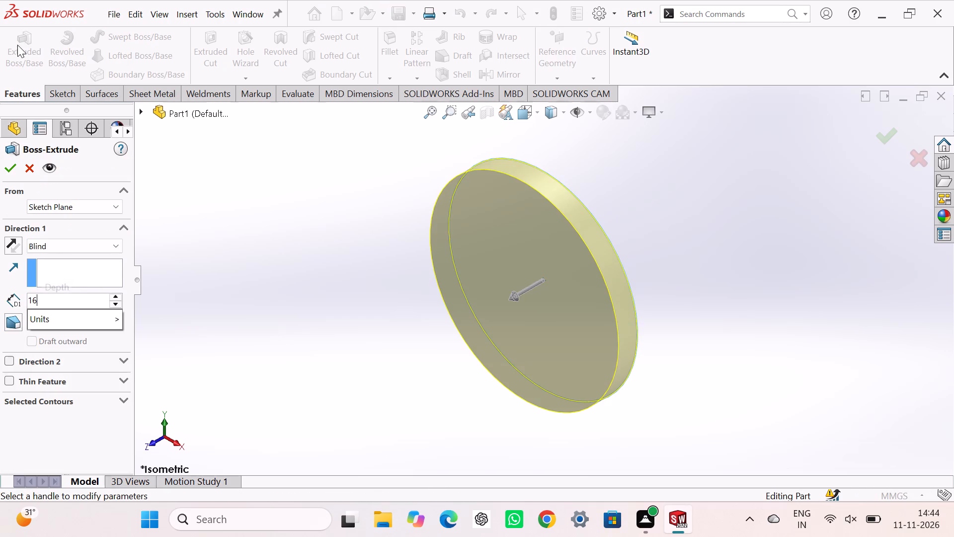
pyautogui.press('Return')
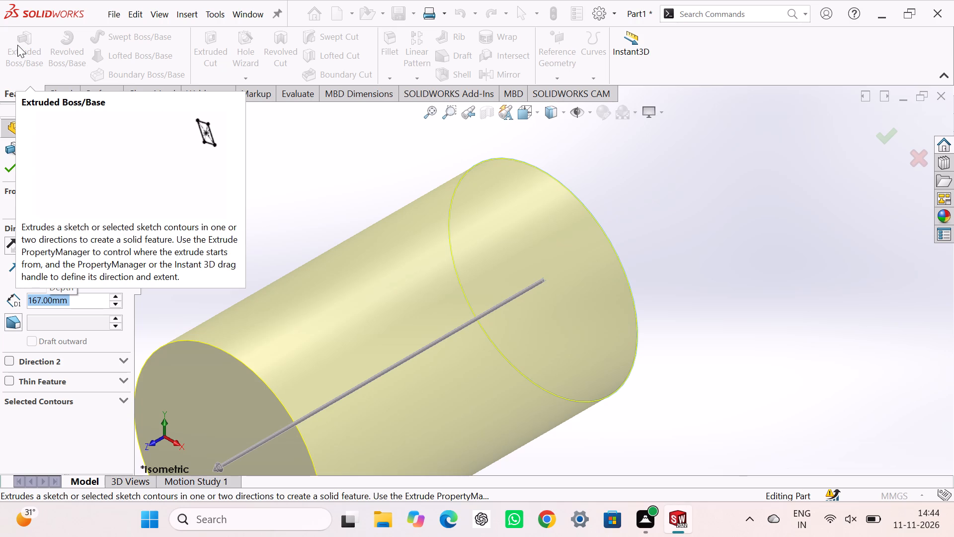
pyautogui.click(9, 166)
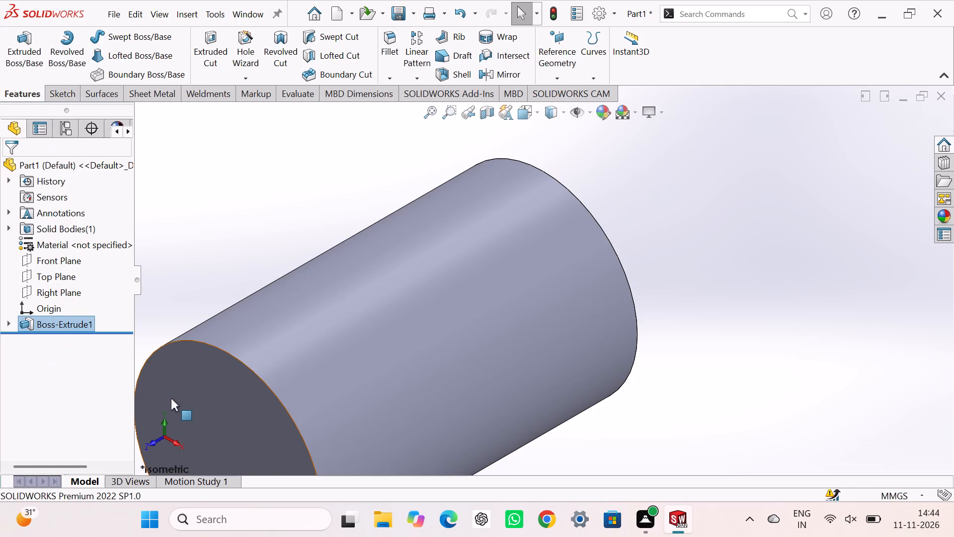
# Sketch a circle about 19 mm in diameter on the cylinder's front end face, centred on the origin.
pyautogui.click(193, 399)
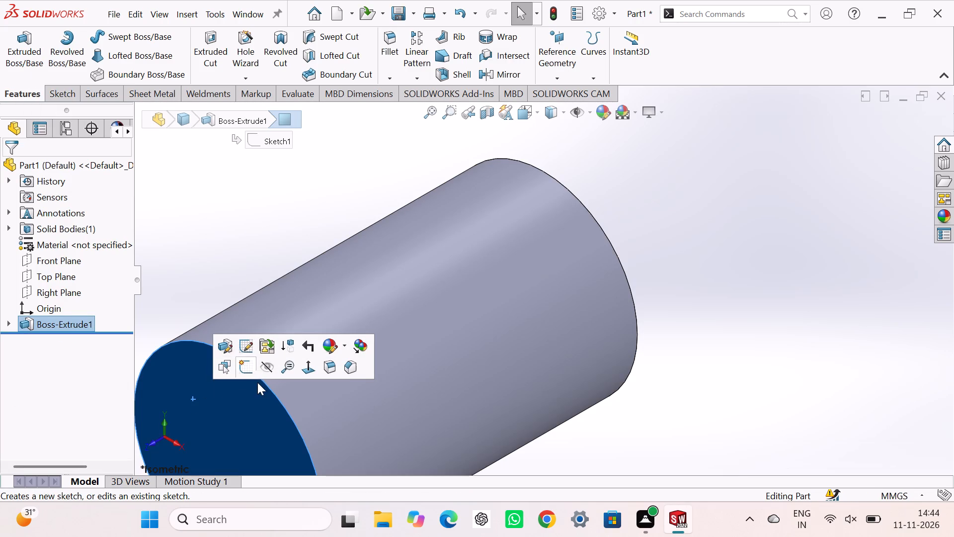
pyautogui.click(250, 369)
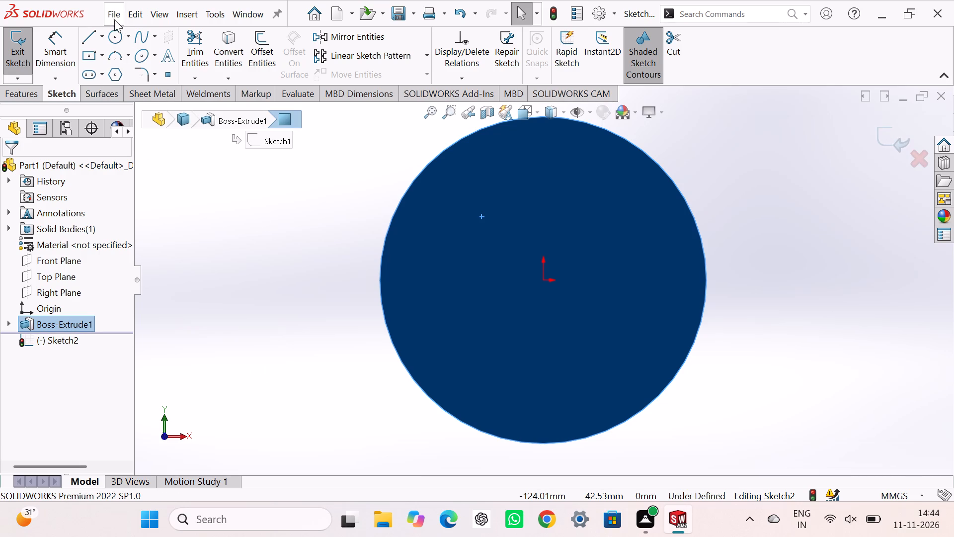
pyautogui.click(117, 37)
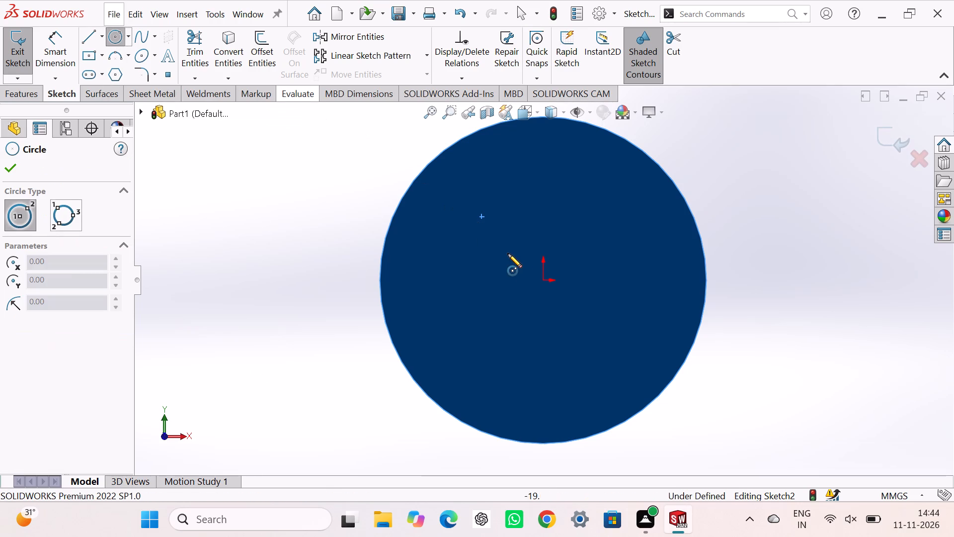
pyautogui.click(541, 280)
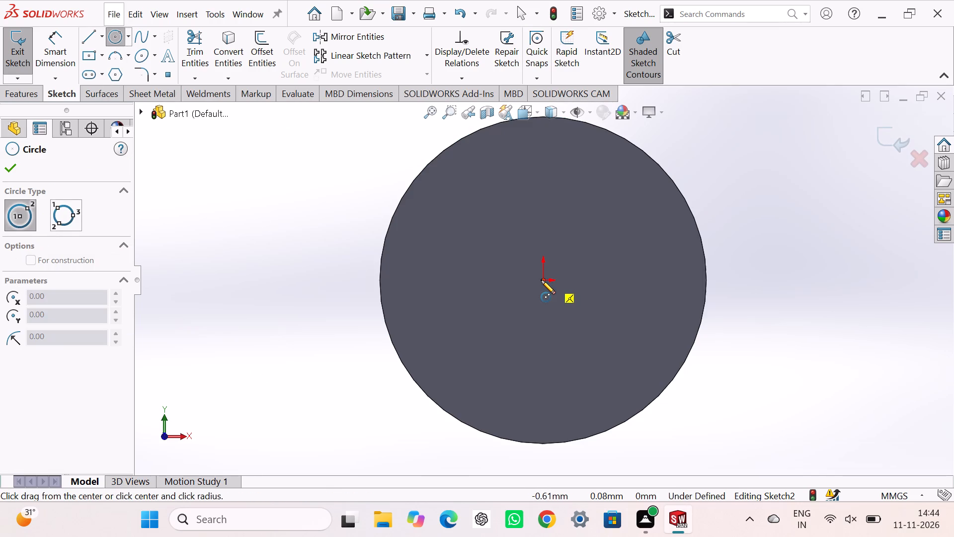
pyautogui.click(547, 311)
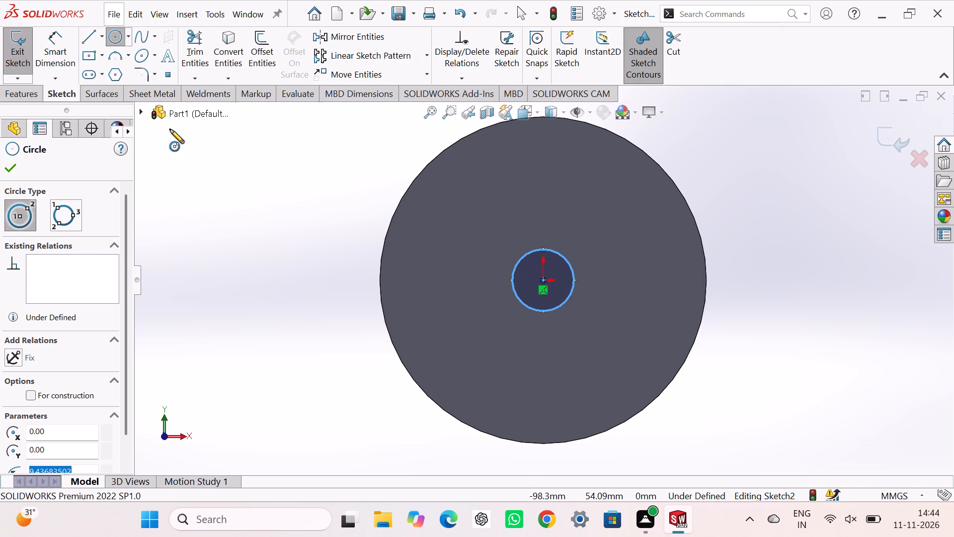
# Dimension the small circle's diameter to 25 mm and exit the sketch.
pyautogui.click(60, 53)
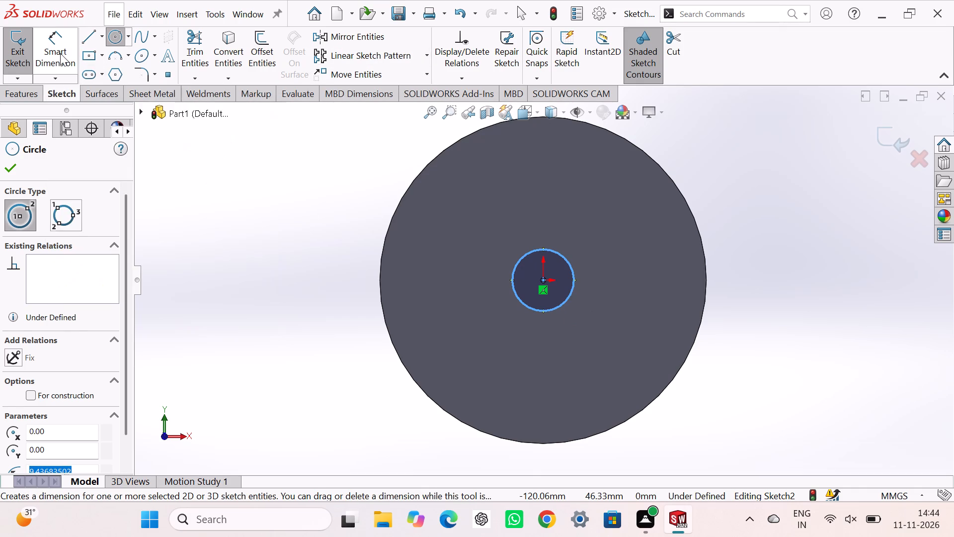
pyautogui.moveTo(505, 244); pyautogui.dragTo(531, 255)
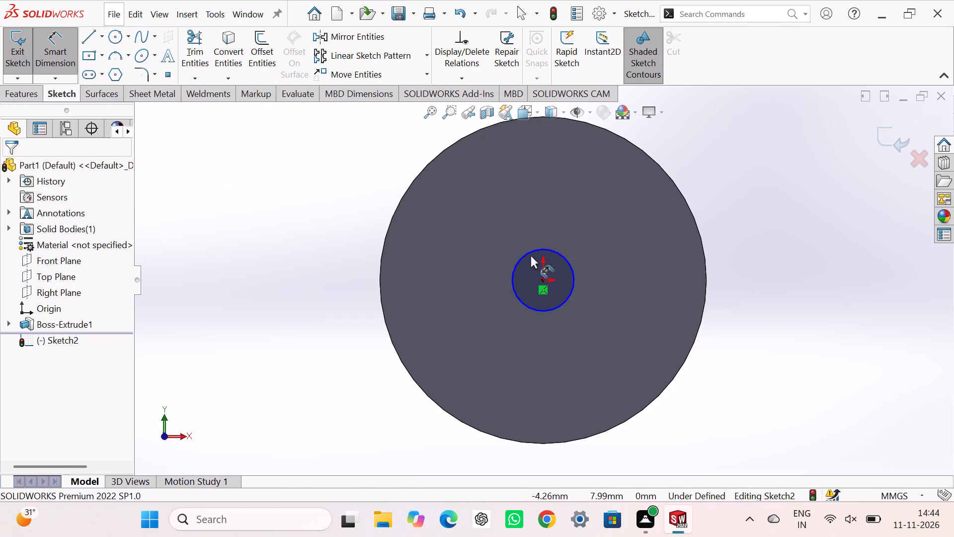
pyautogui.moveTo(531, 255); pyautogui.dragTo(523, 249)
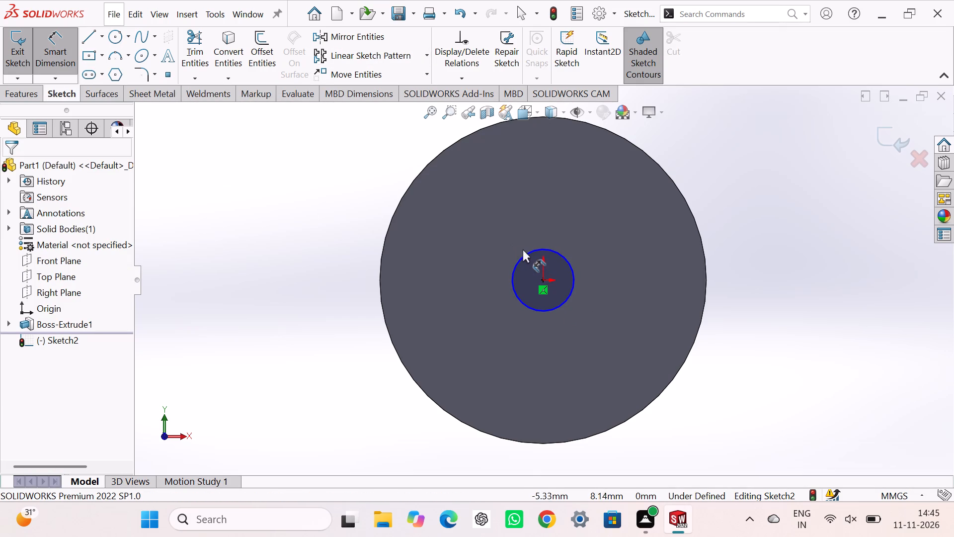
pyautogui.moveTo(523, 249); pyautogui.dragTo(528, 252)
pyautogui.click(528, 252)
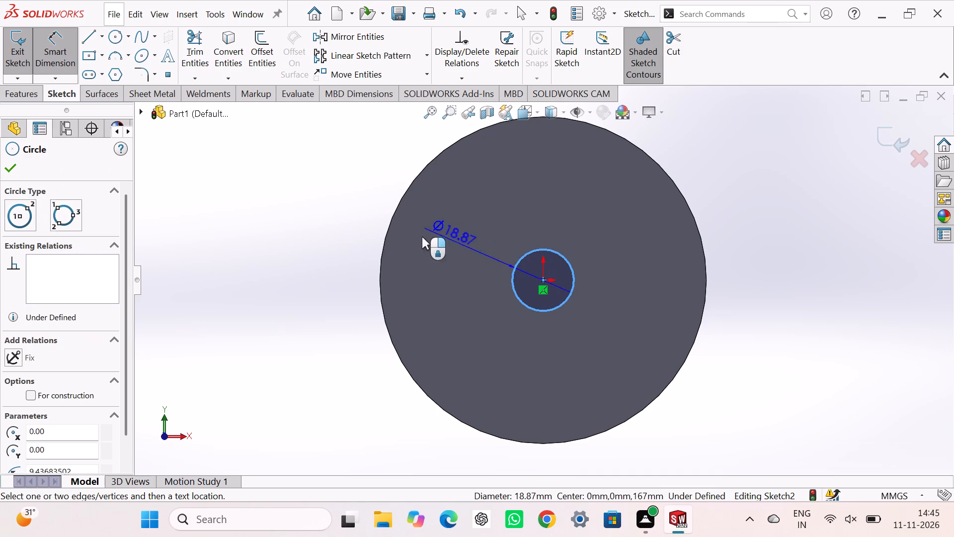
pyautogui.click(341, 254)
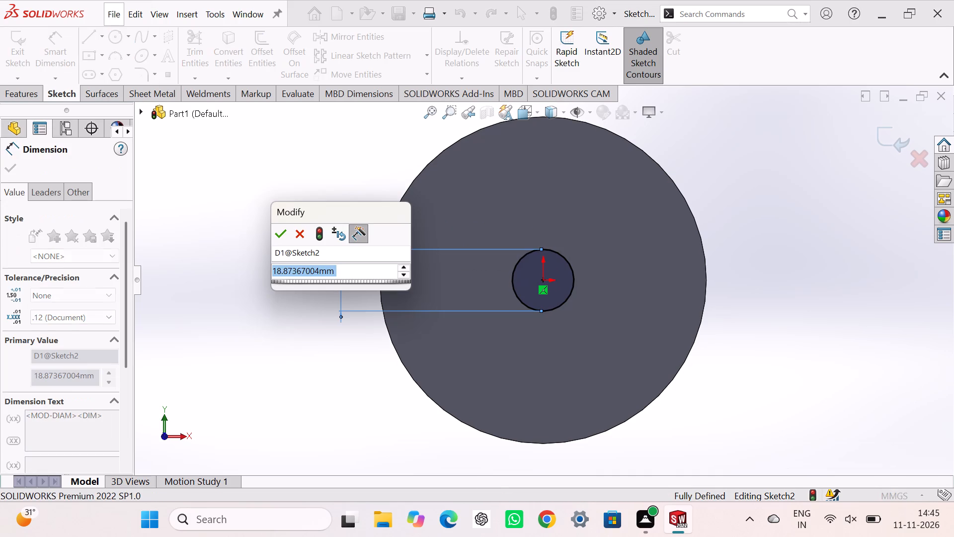
pyautogui.write('25')
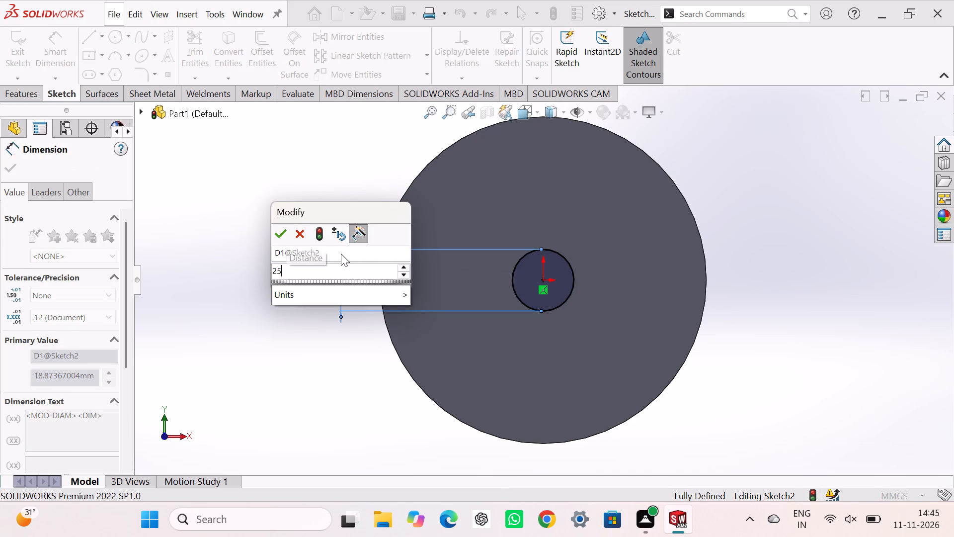
pyautogui.press('Return')
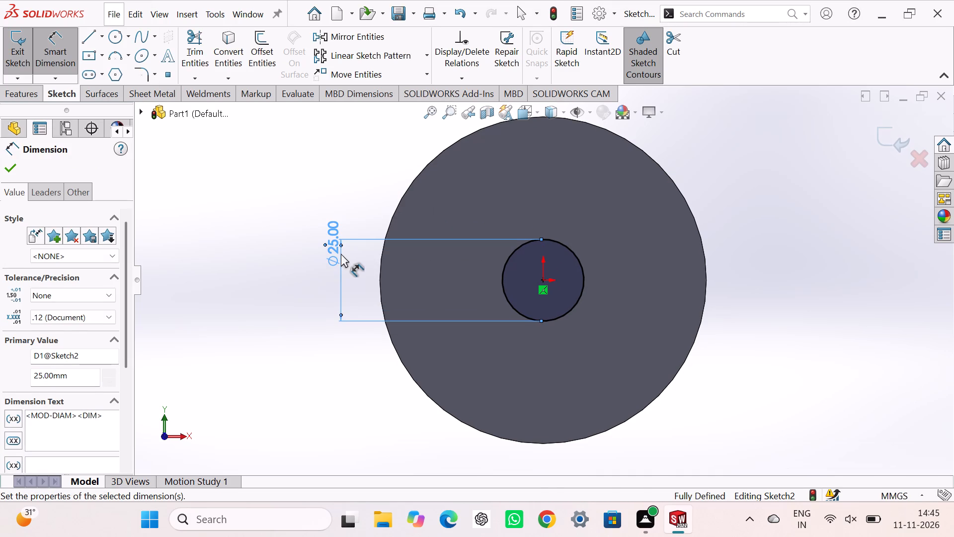
pyautogui.click(892, 143)
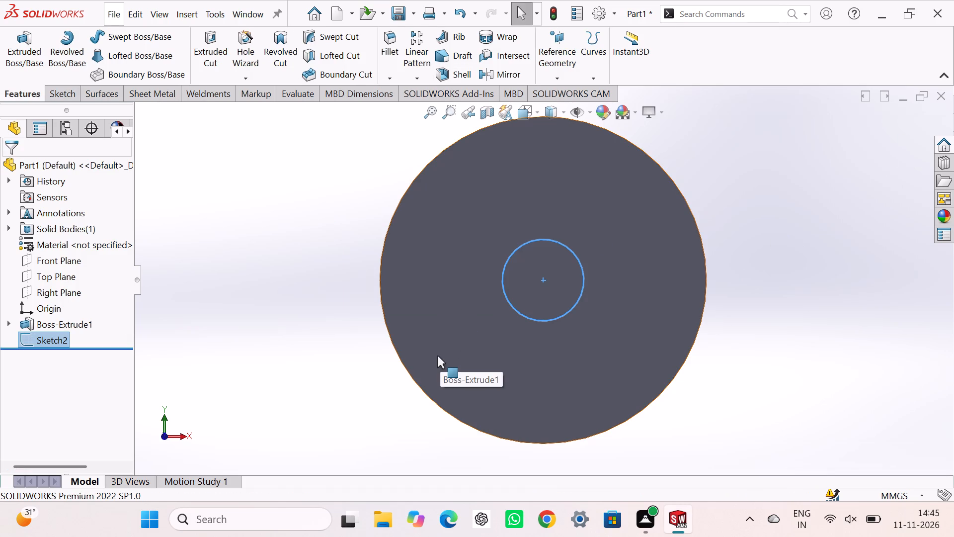
# Extrude the 25 mm circle on the front end face as a blind boss 16.5 mm deep.
pyautogui.hotkey('ctrl', '7')
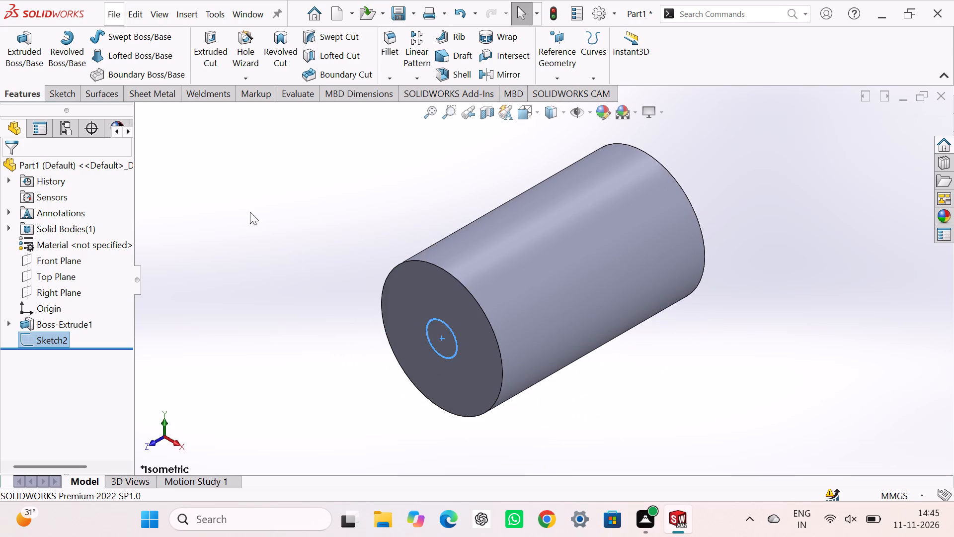
pyautogui.click(22, 36)
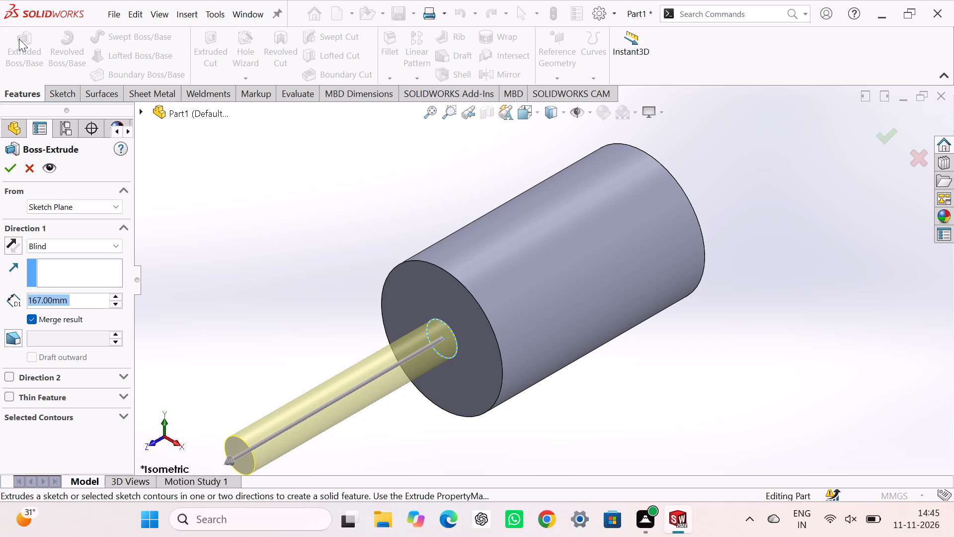
pyautogui.press('1')
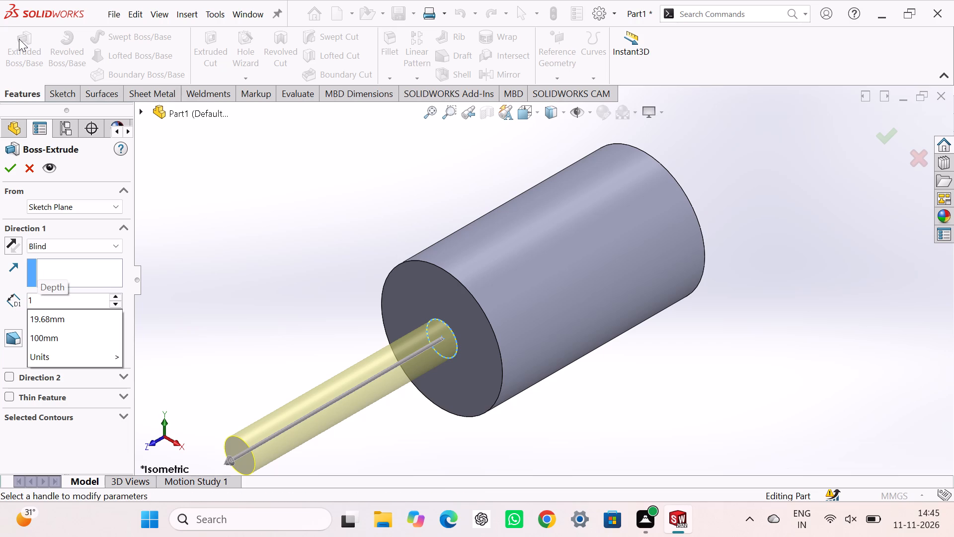
pyautogui.write('67')
pyautogui.press('BackSpace')
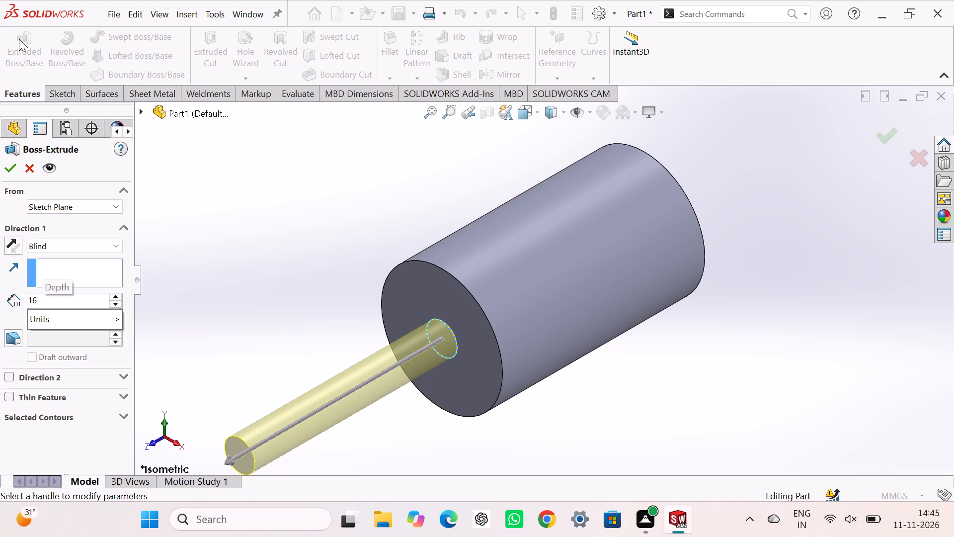
pyautogui.write('.5')
pyautogui.press('Return')
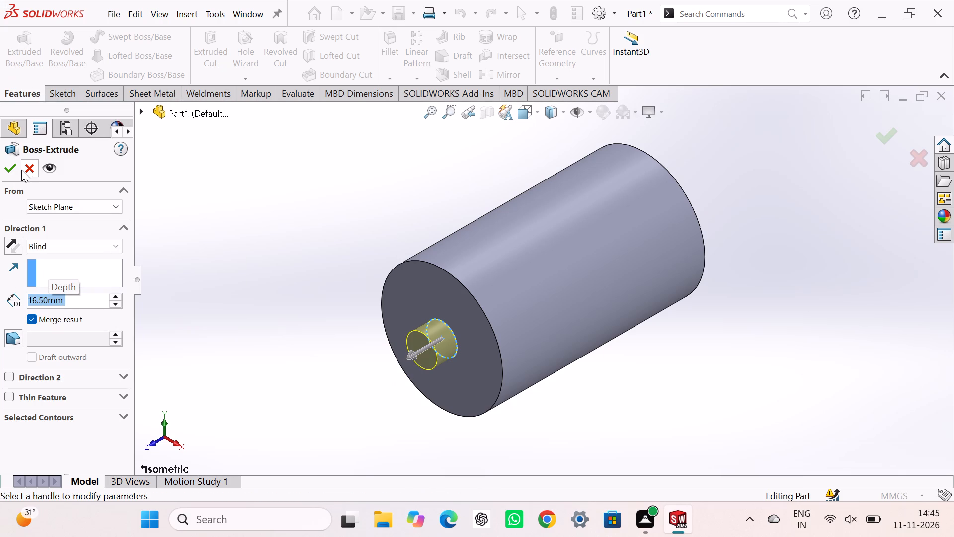
pyautogui.click(9, 169)
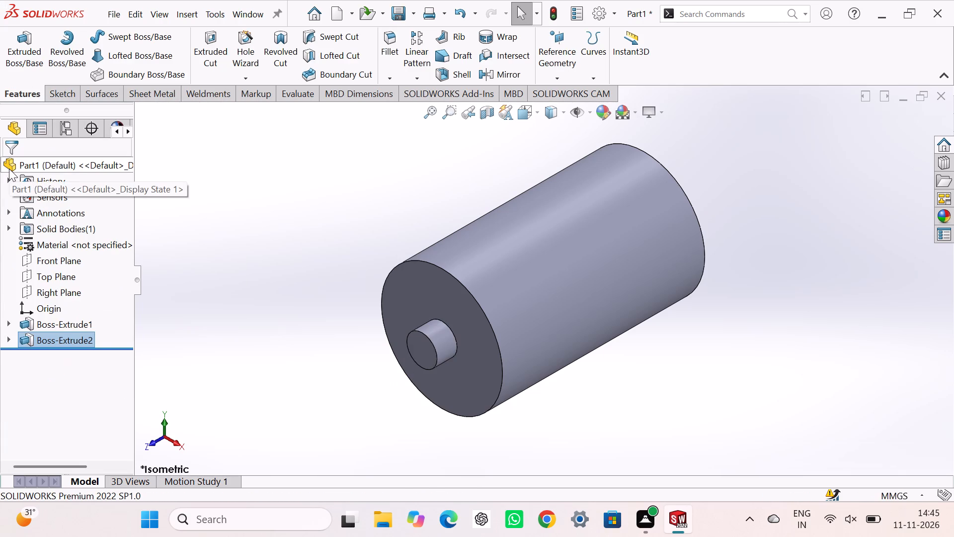
pyautogui.click(237, 180)
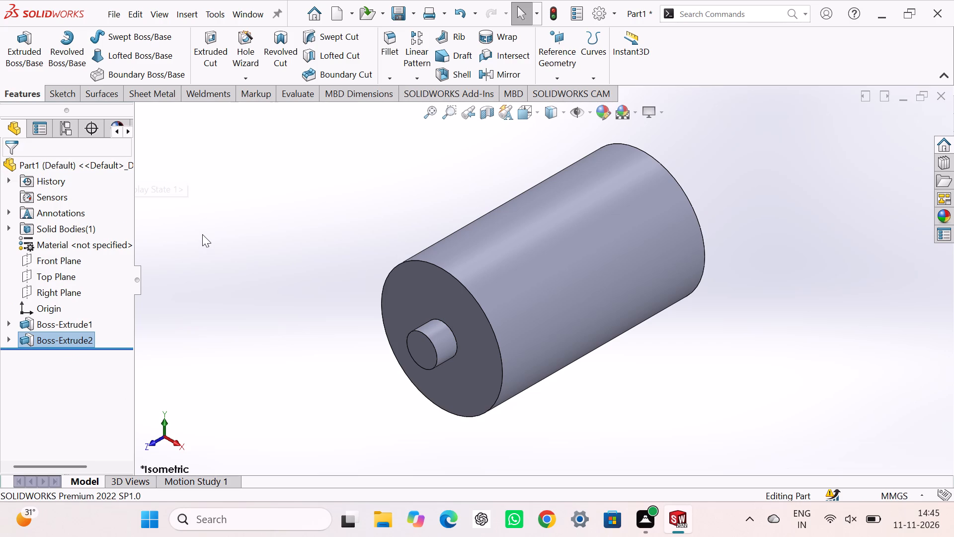
# Sketch a circle about 34 mm in diameter on the cylinder's back end face, centred on the origin.
pyautogui.moveTo(202, 226); pyautogui.dragTo(356, 389, button='middle')
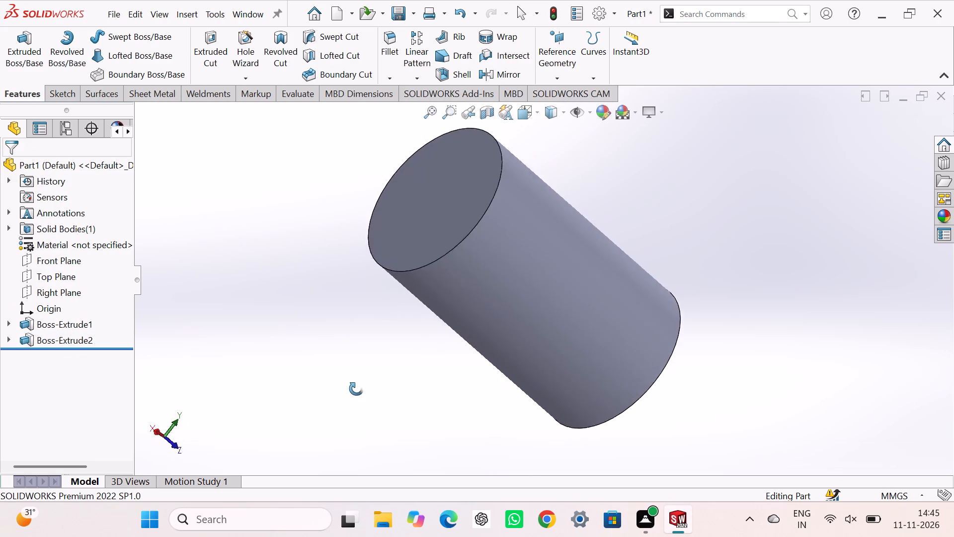
pyautogui.moveTo(356, 389); pyautogui.dragTo(361, 440, button='middle')
pyautogui.moveTo(459, 251); pyautogui.dragTo(452, 265)
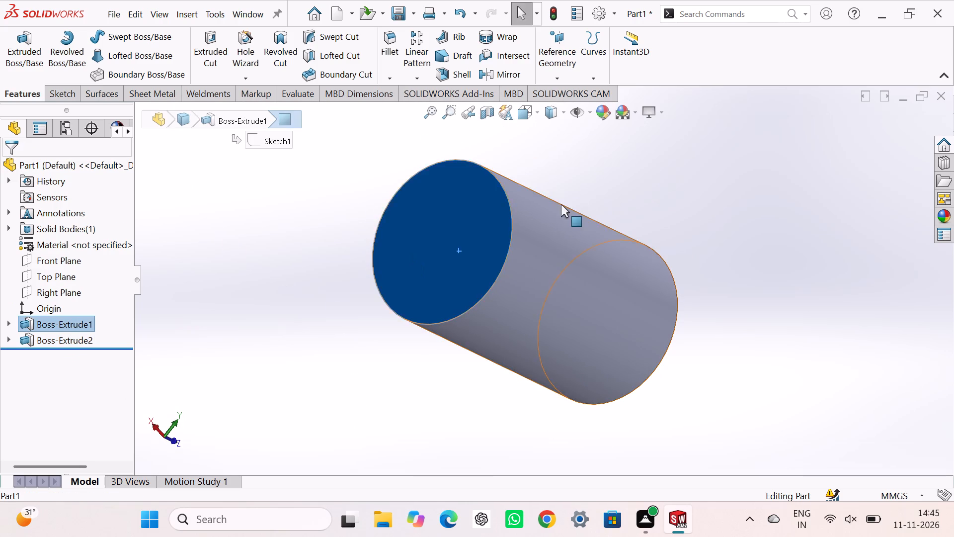
pyautogui.moveTo(561, 197); pyautogui.dragTo(549, 316)
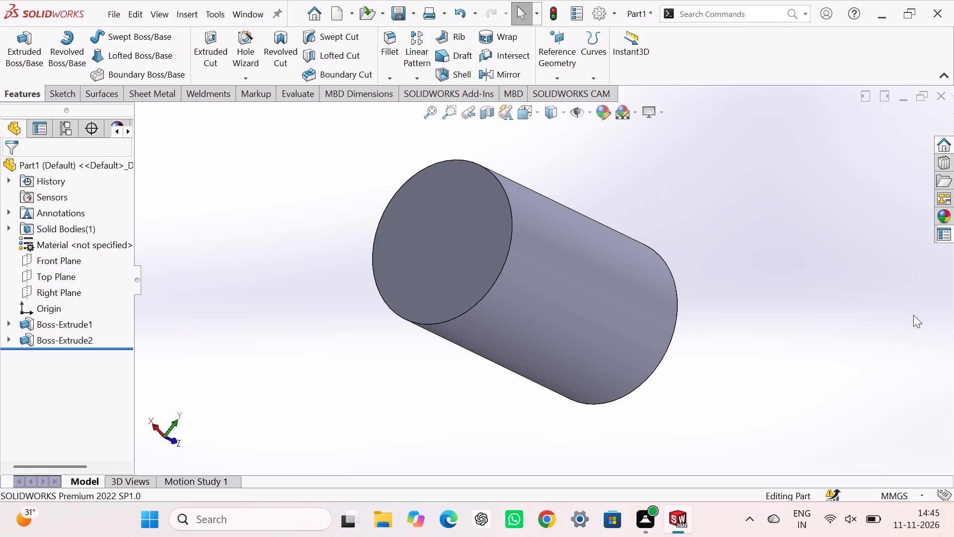
pyautogui.click(477, 239)
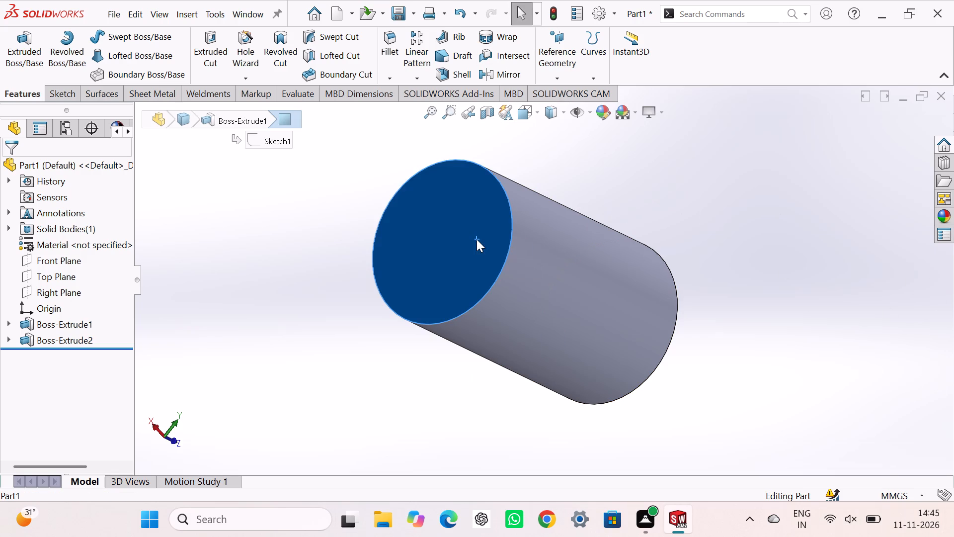
pyautogui.click(531, 208)
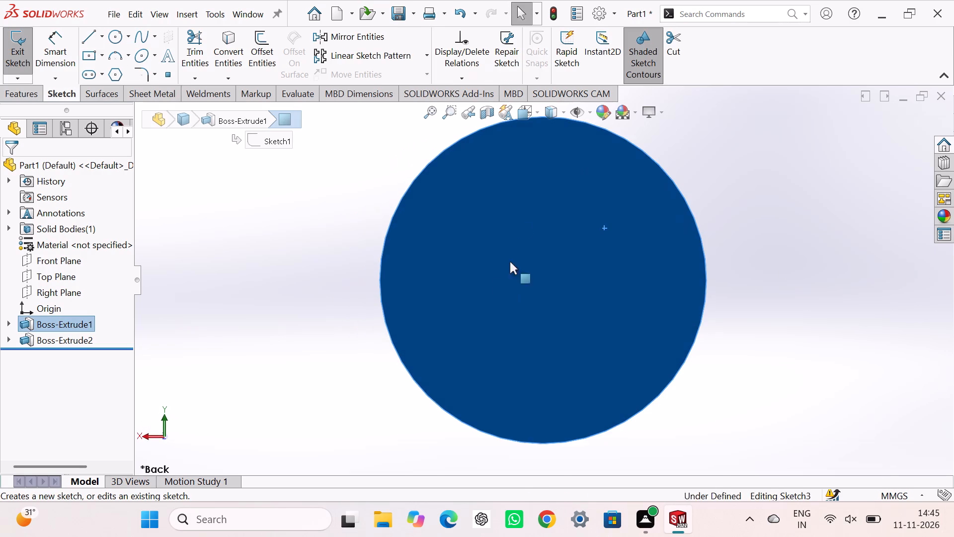
pyautogui.click(198, 296)
pyautogui.click(114, 34)
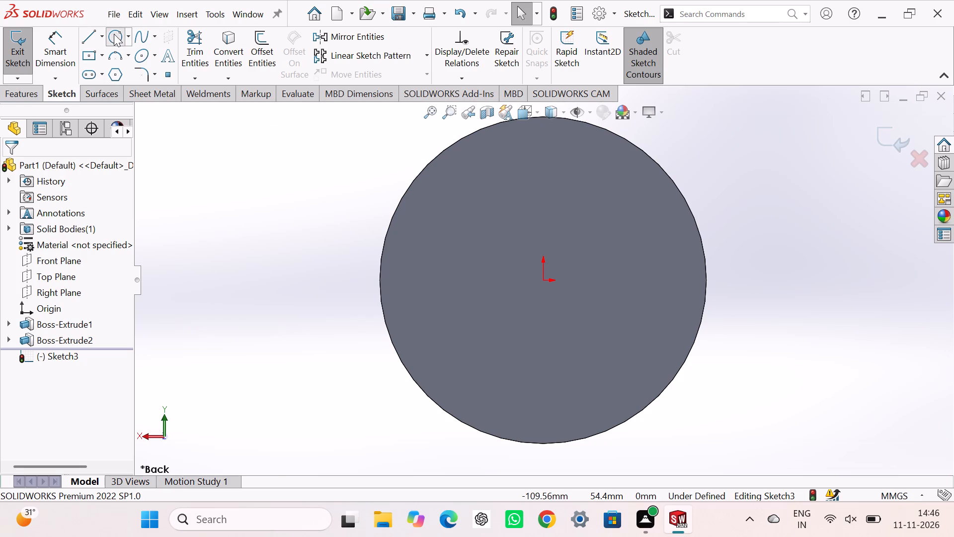
pyautogui.click(544, 281)
pyautogui.click(566, 331)
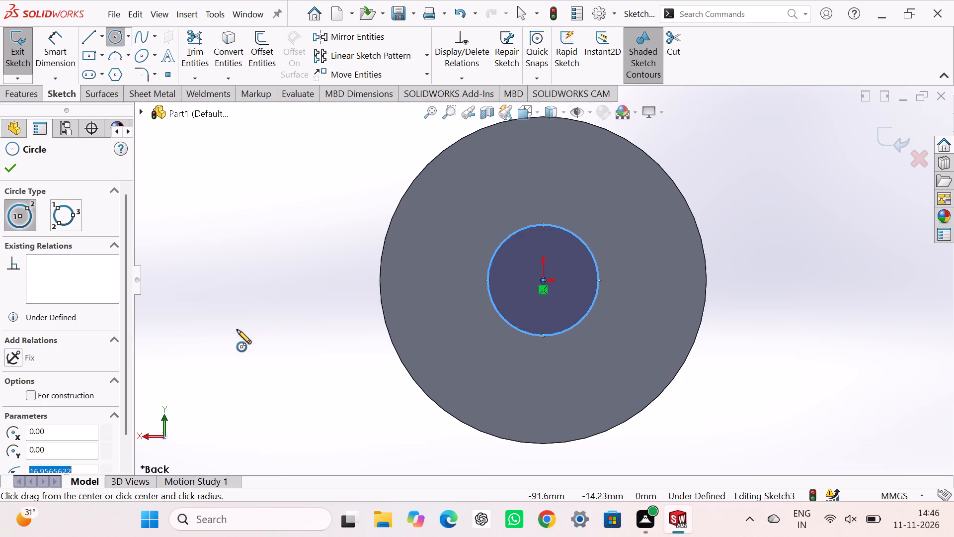
# Dimension the back-face circle's diameter to 25 mm and exit the sketch.
pyautogui.moveTo(211, 336); pyautogui.dragTo(224, 188, button='right')
pyautogui.click(486, 280)
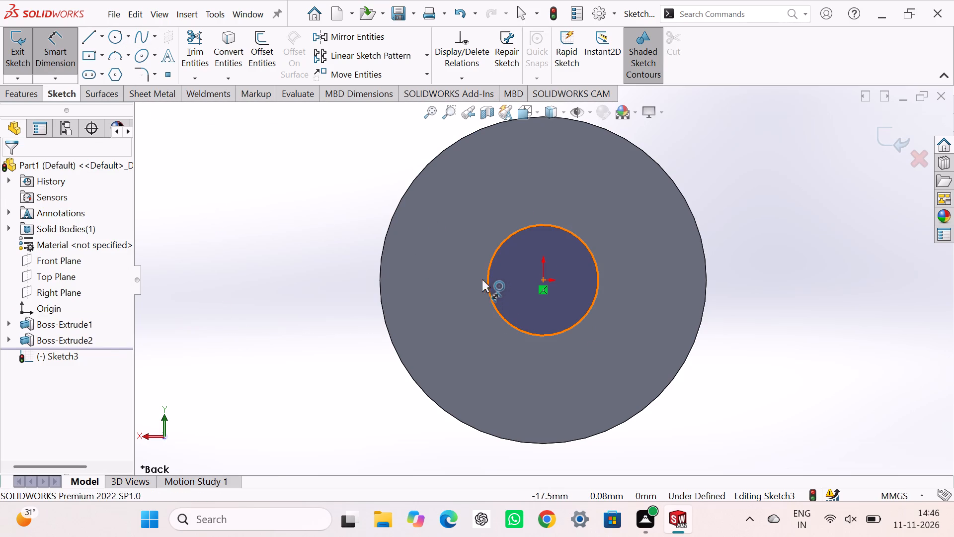
pyautogui.click(261, 259)
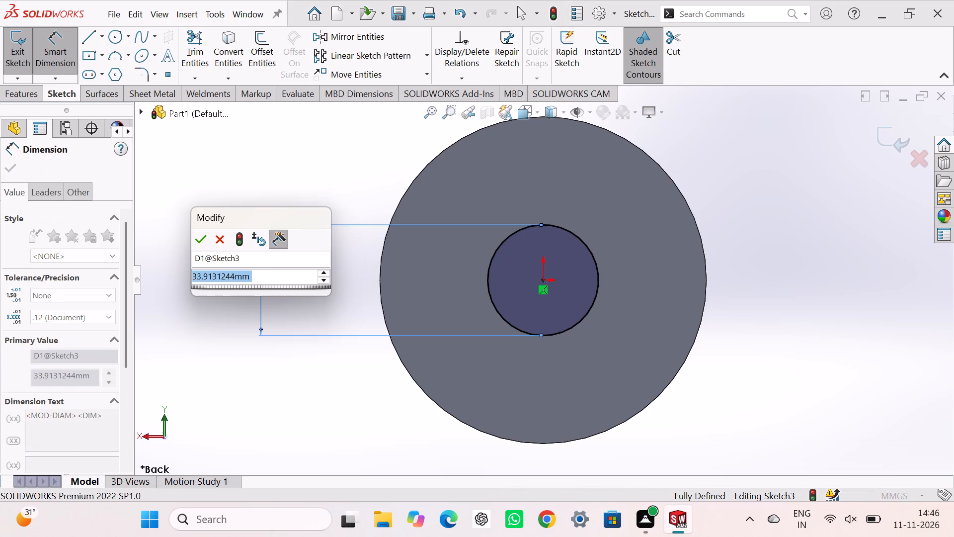
pyautogui.write('25')
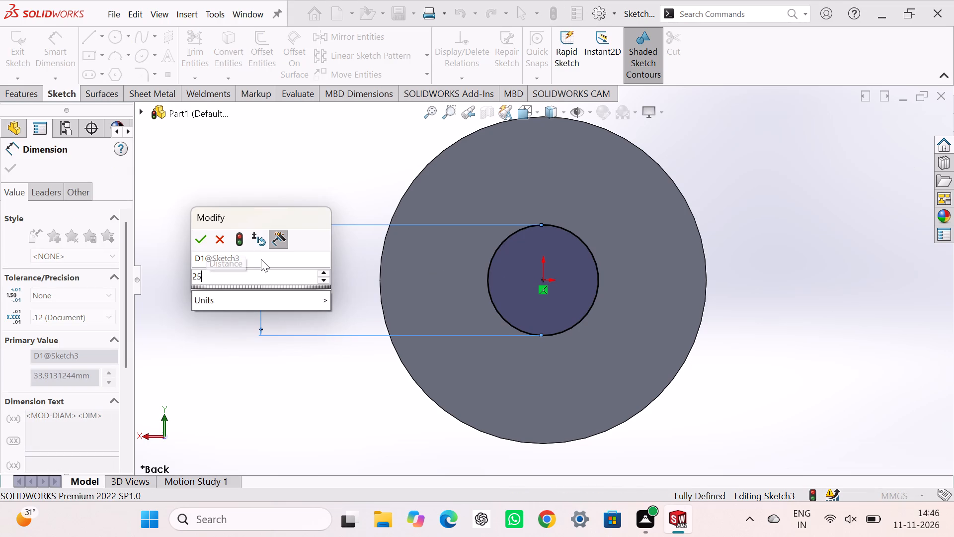
pyautogui.press('Return')
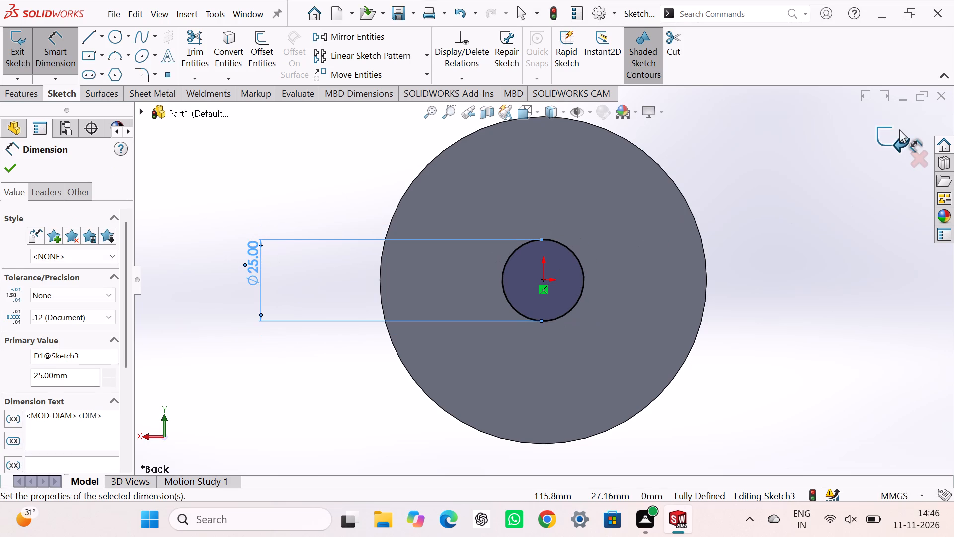
pyautogui.click(890, 135)
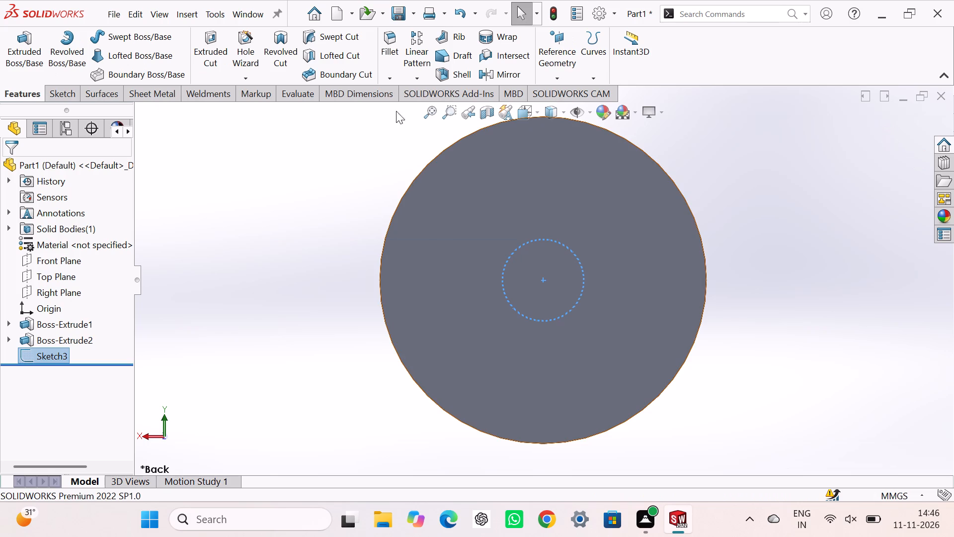
# Extrude the 25 mm circle outward from the back end face as a blind boss 16.5 mm deep.
pyautogui.moveTo(264, 205); pyautogui.dragTo(207, 211, button='middle')
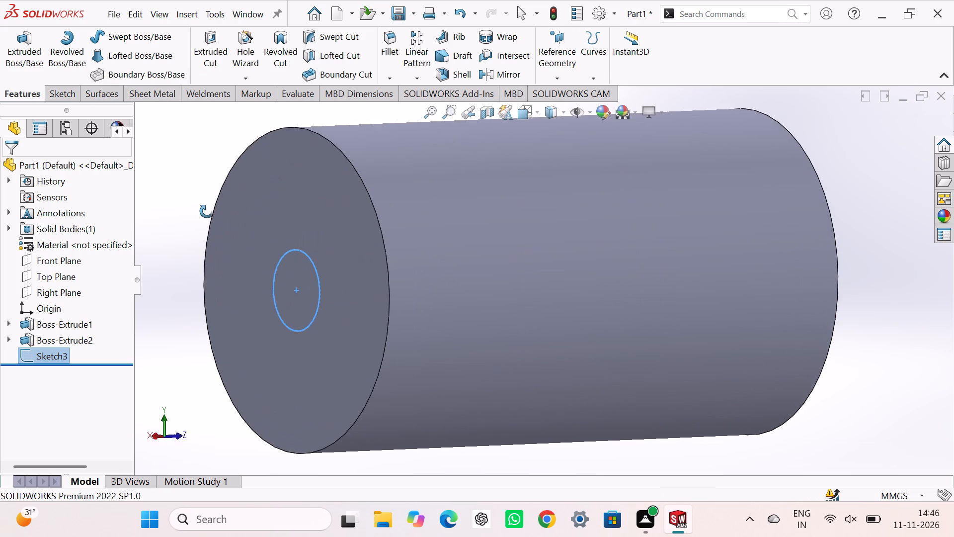
pyautogui.moveTo(207, 211); pyautogui.dragTo(201, 211, button='middle')
pyautogui.click(35, 42)
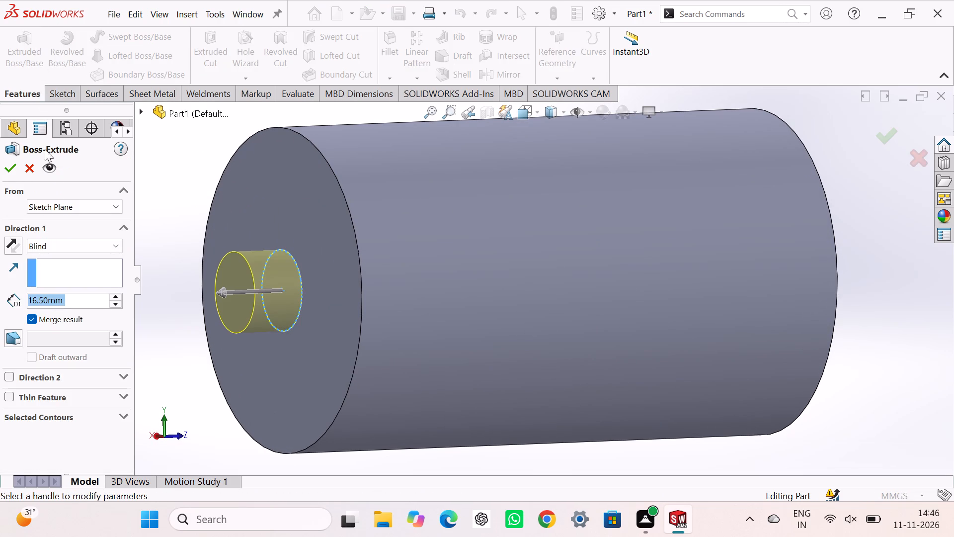
pyautogui.click(8, 169)
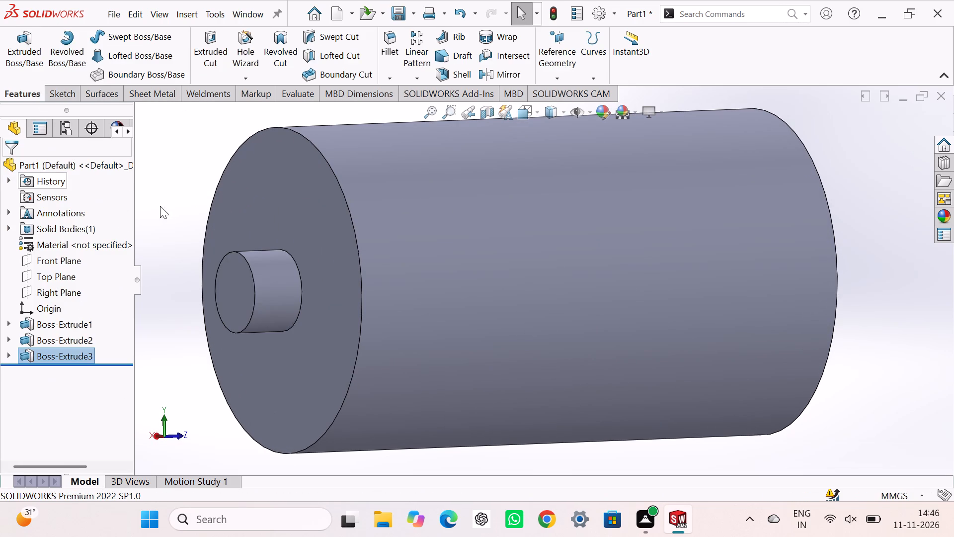
pyautogui.click(174, 182)
# Start a new sketch on the end face of the back 25 mm shaft.
pyautogui.click(238, 281)
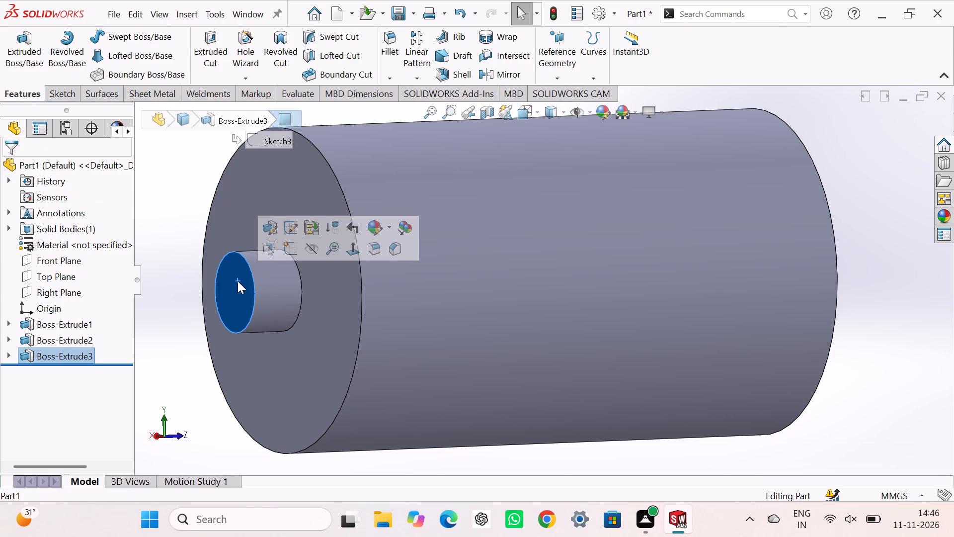
pyautogui.click(294, 248)
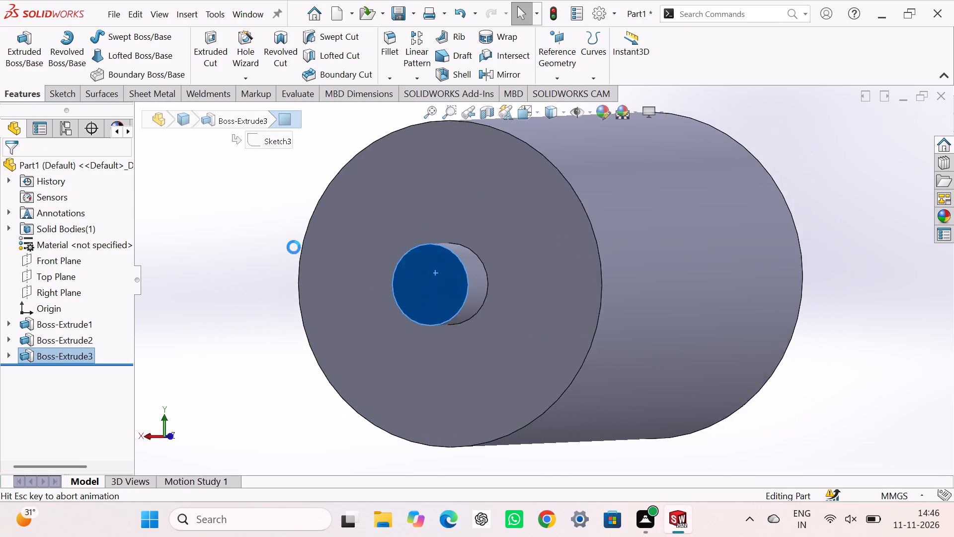
pyautogui.click(267, 206)
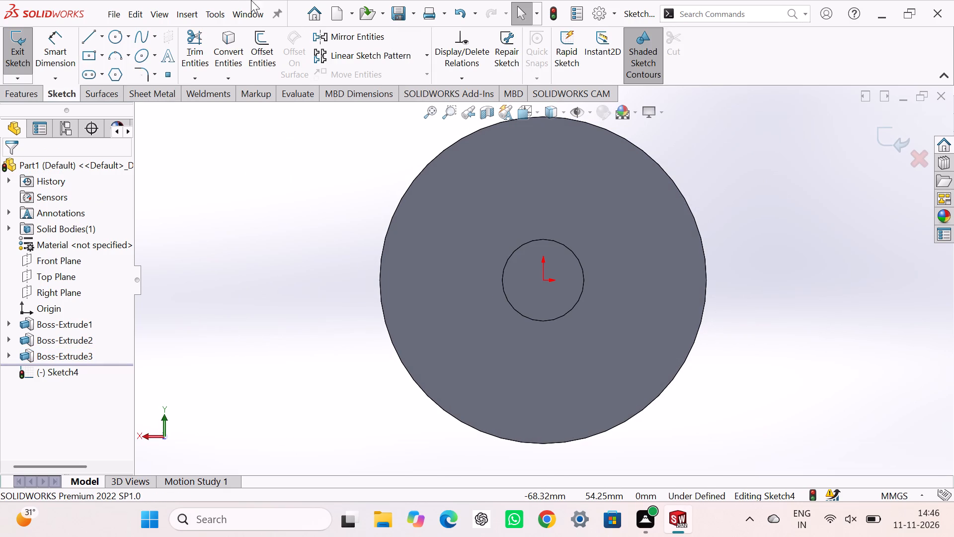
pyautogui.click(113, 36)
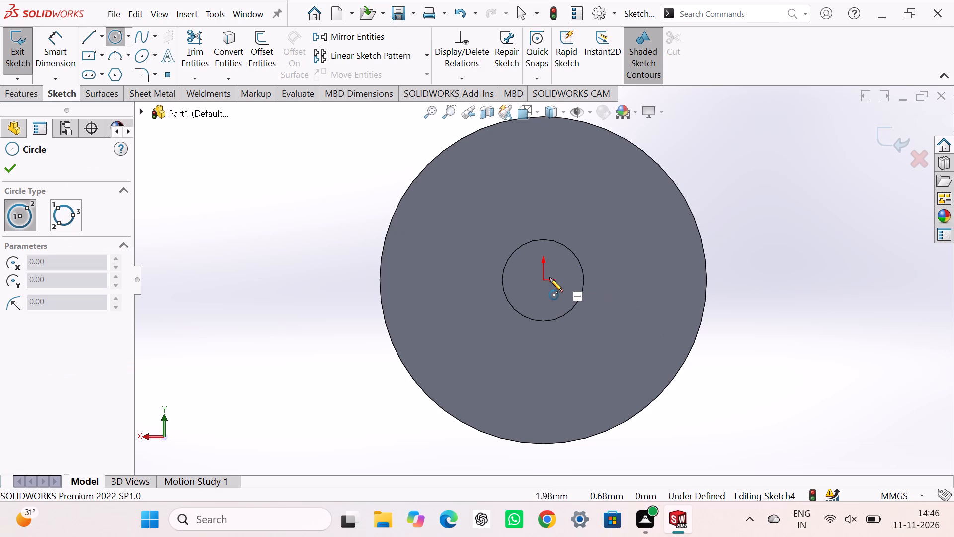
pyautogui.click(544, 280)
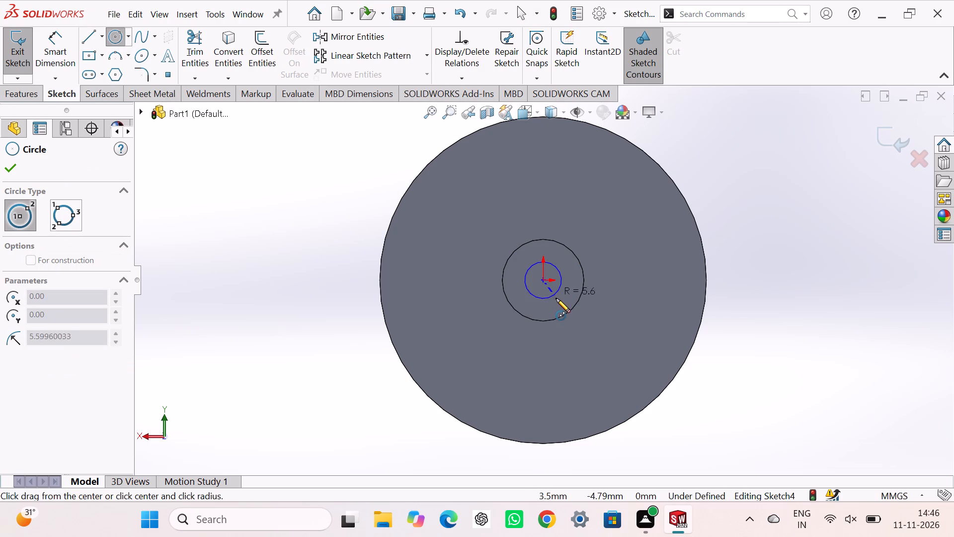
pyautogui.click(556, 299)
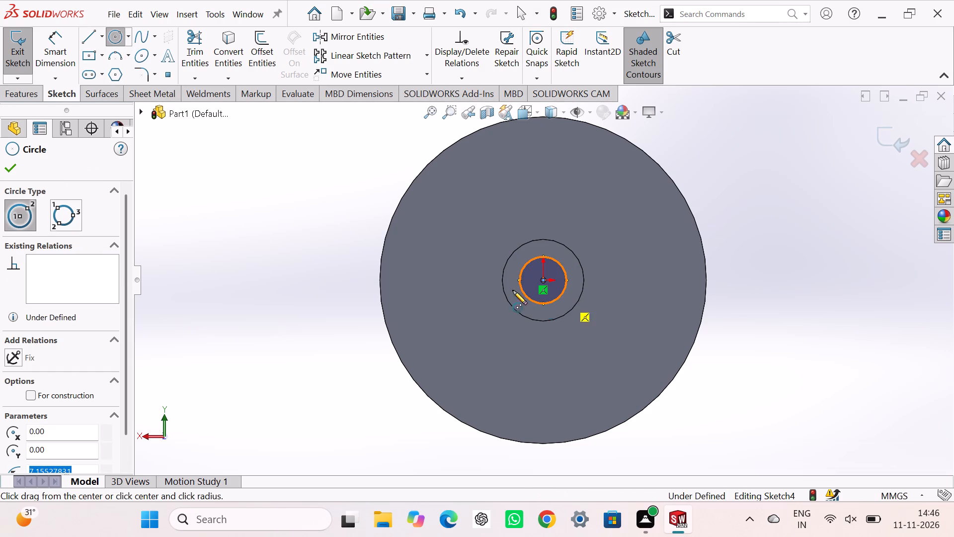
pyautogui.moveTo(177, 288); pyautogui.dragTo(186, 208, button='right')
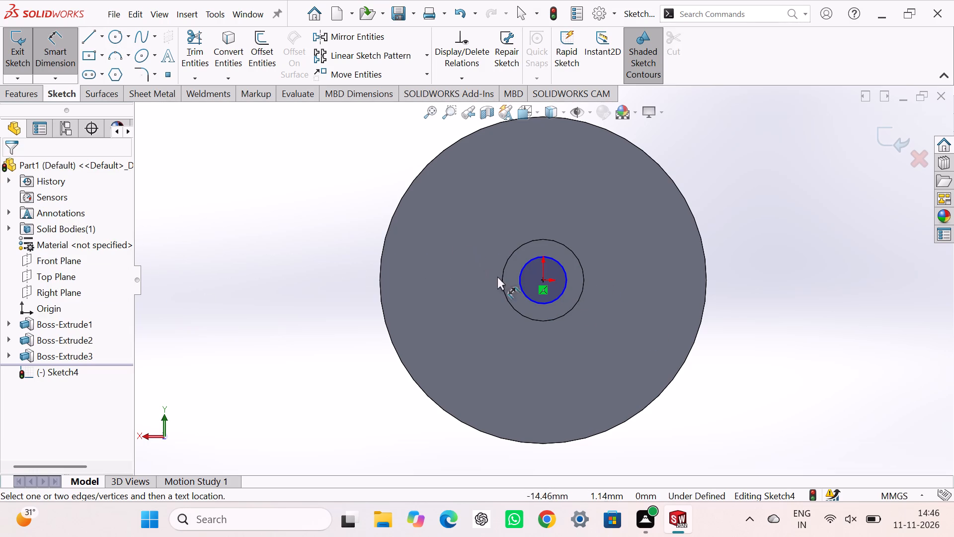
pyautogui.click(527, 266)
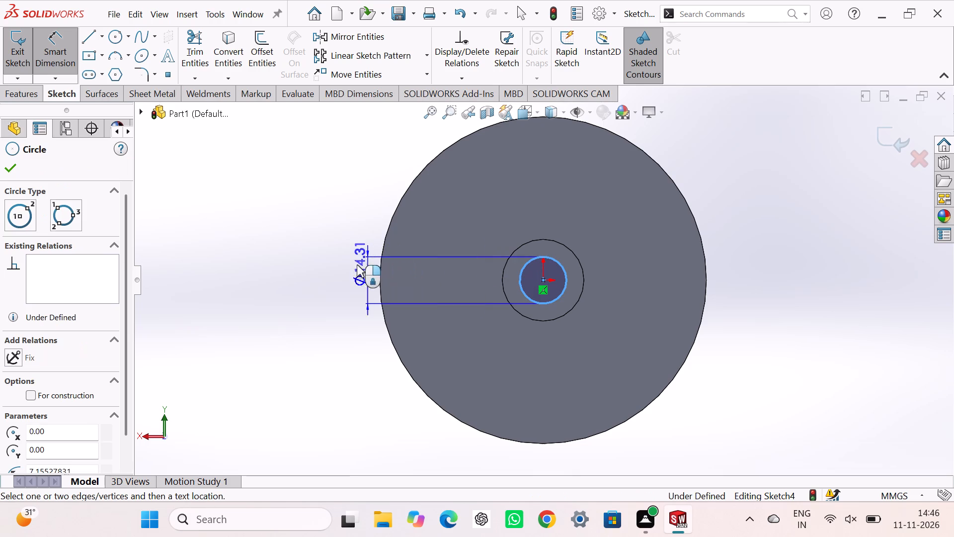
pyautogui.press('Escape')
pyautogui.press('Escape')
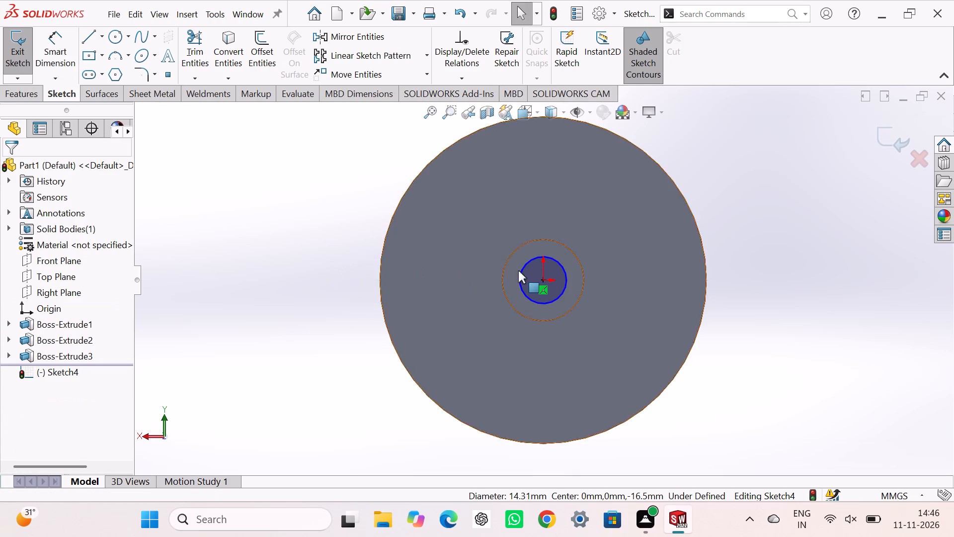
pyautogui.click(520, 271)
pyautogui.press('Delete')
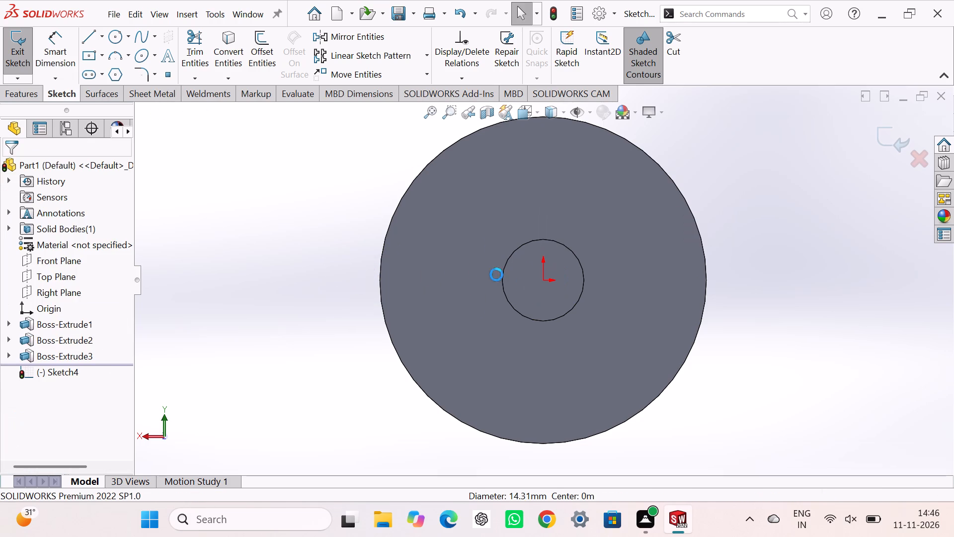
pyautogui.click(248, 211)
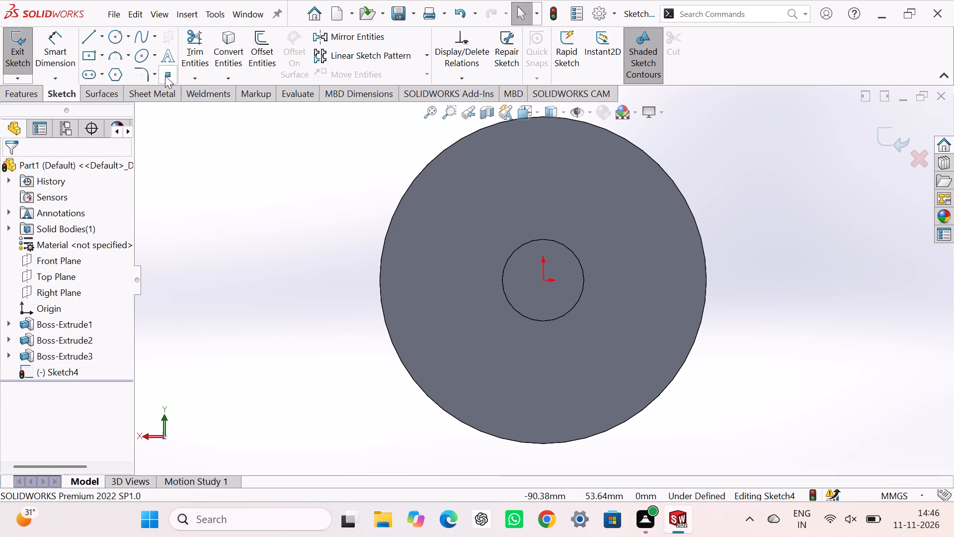
# Place a sketch point at the origin, in the centre of the back shaft's end face.
pyautogui.click(165, 76)
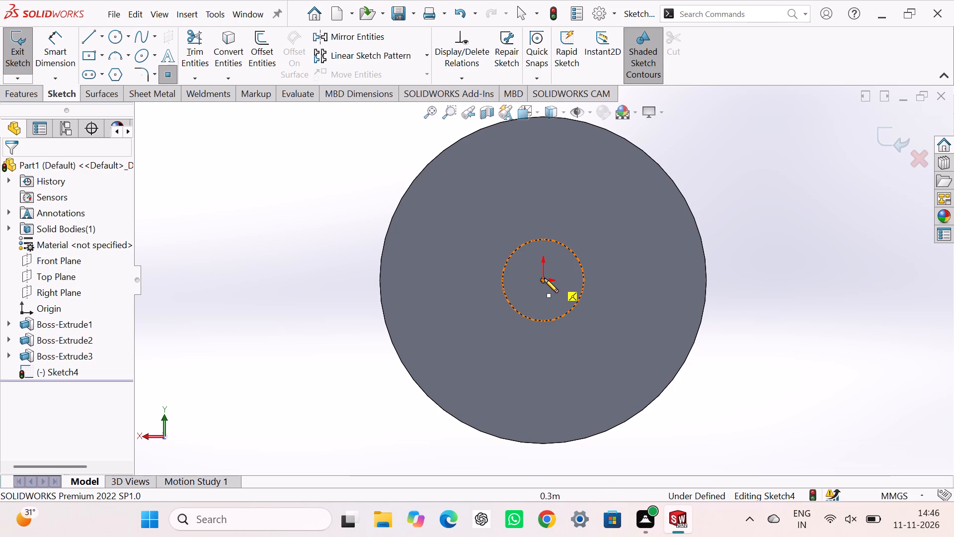
pyautogui.click(544, 279)
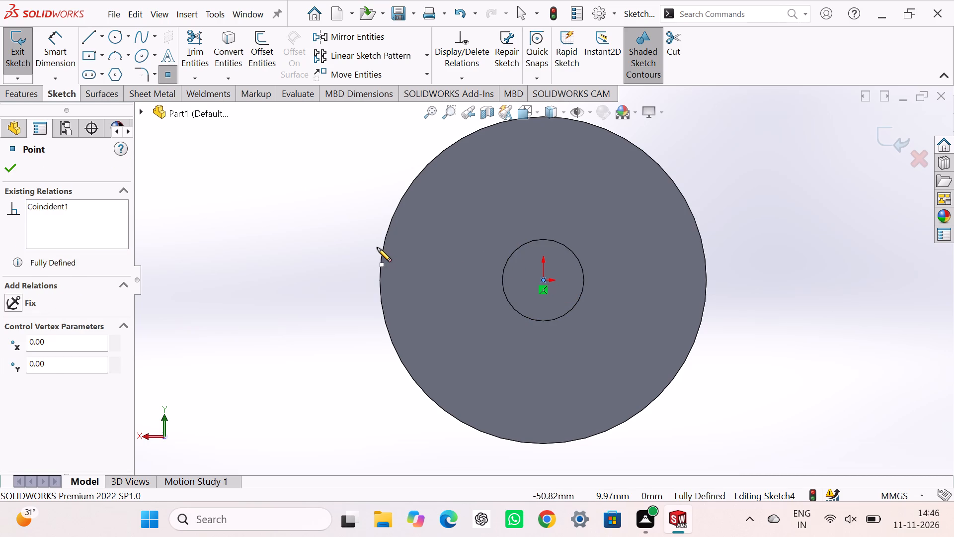
# Exit the sketch containing the centre point on the back shaft's end face.
pyautogui.press('Escape')
pyautogui.press('Escape')
pyautogui.click(903, 141)
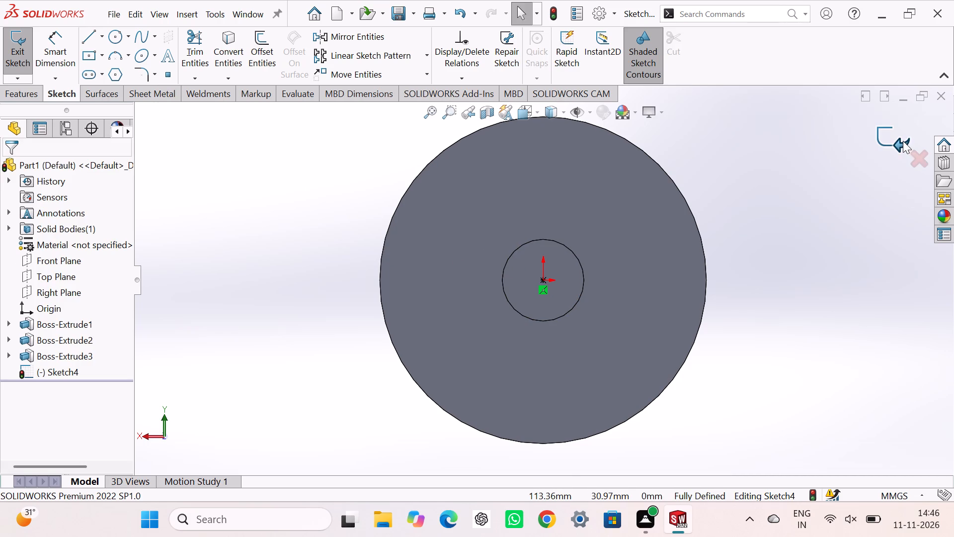
# Set up a Hole Wizard ISO dowel hole of size Ø10.0 with a blind depth of 59 mm.
pyautogui.moveTo(812, 183); pyautogui.dragTo(786, 196, button='middle')
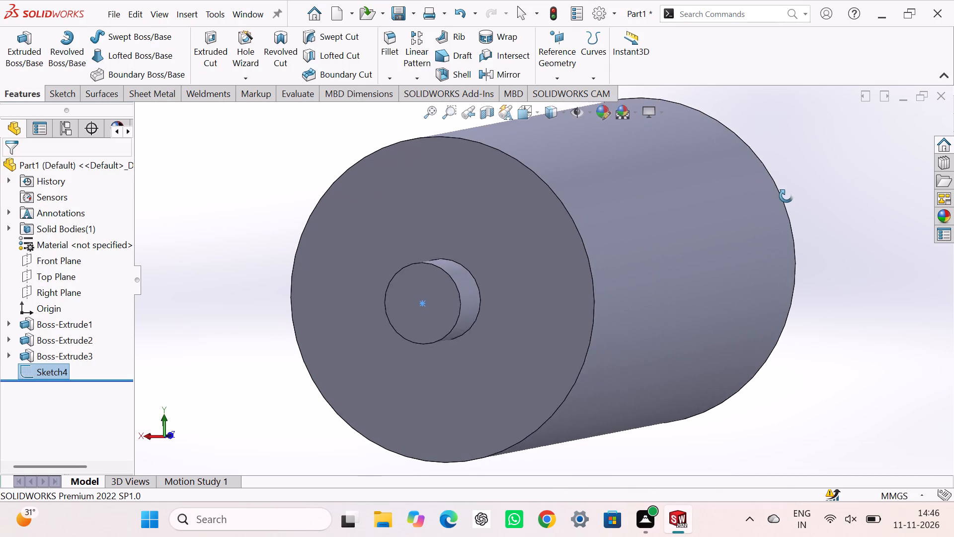
pyautogui.moveTo(786, 196); pyautogui.dragTo(772, 202, button='middle')
pyautogui.click(242, 50)
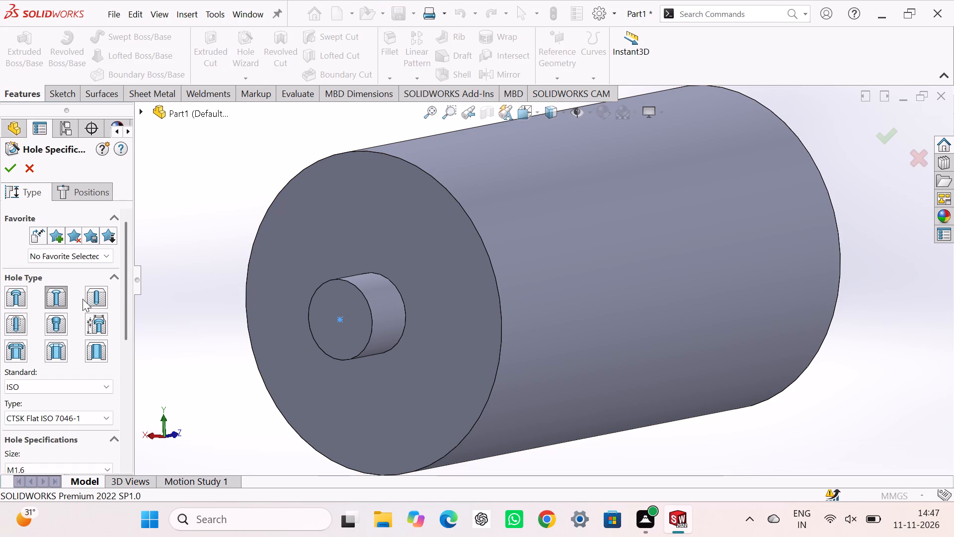
pyautogui.click(95, 296)
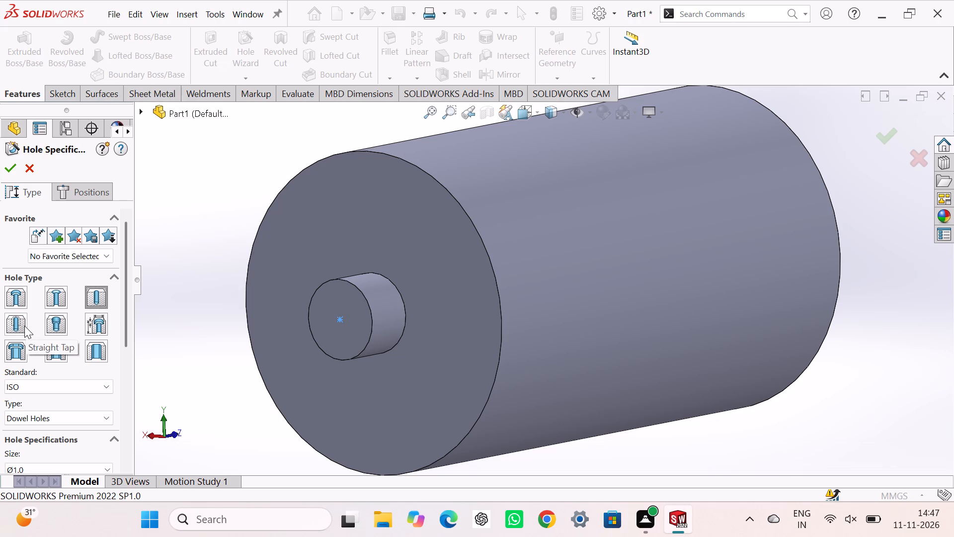
pyautogui.moveTo(126, 262); pyautogui.dragTo(126, 271)
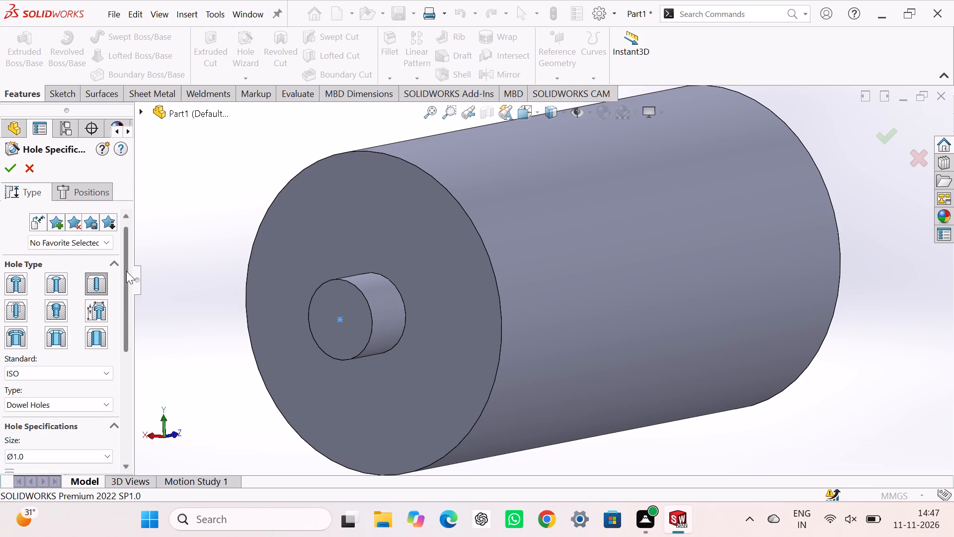
pyautogui.moveTo(126, 271); pyautogui.dragTo(122, 325)
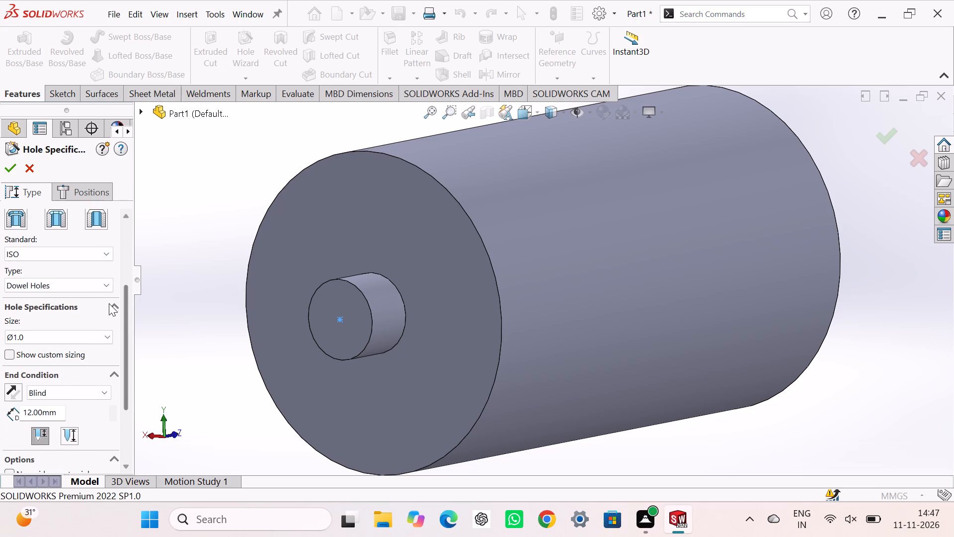
pyautogui.click(107, 334)
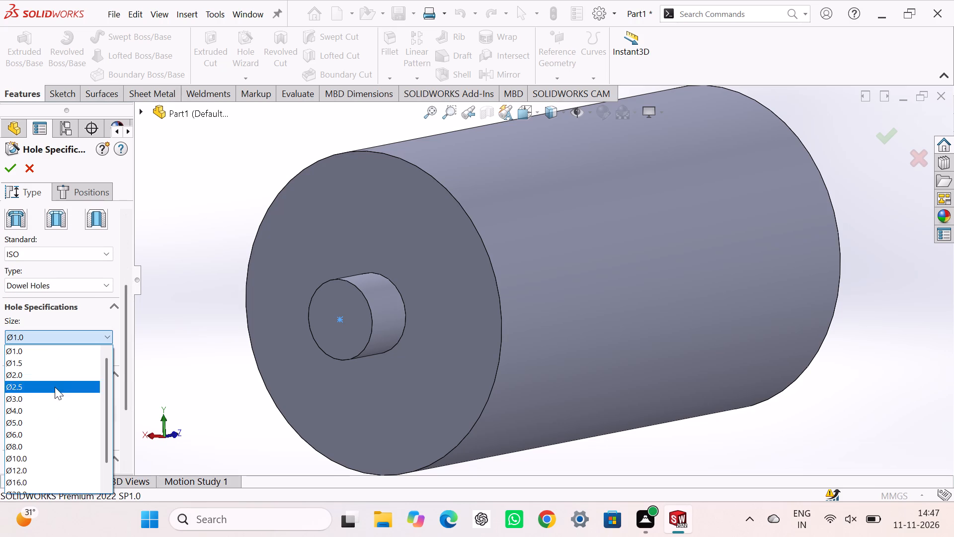
pyautogui.click(32, 455)
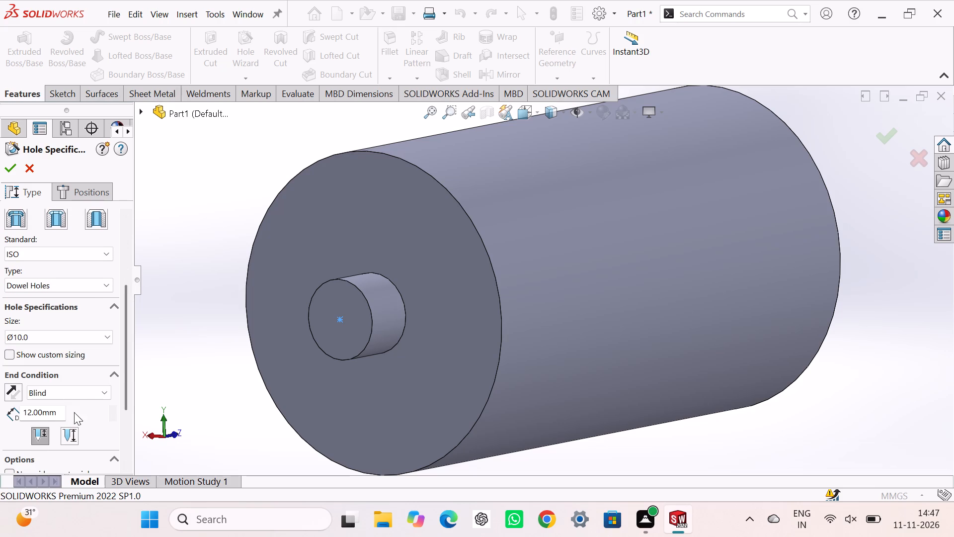
pyautogui.doubleClick(61, 413)
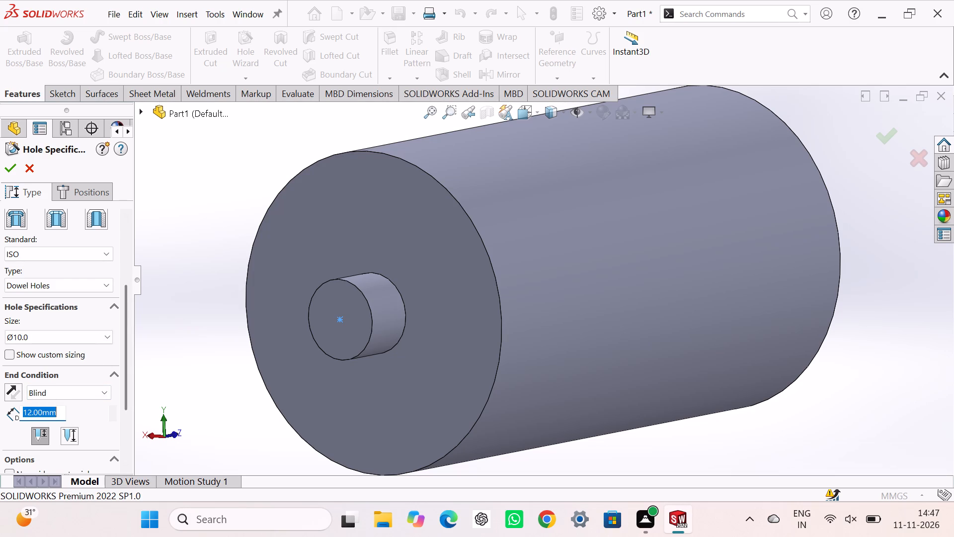
pyautogui.press('5')
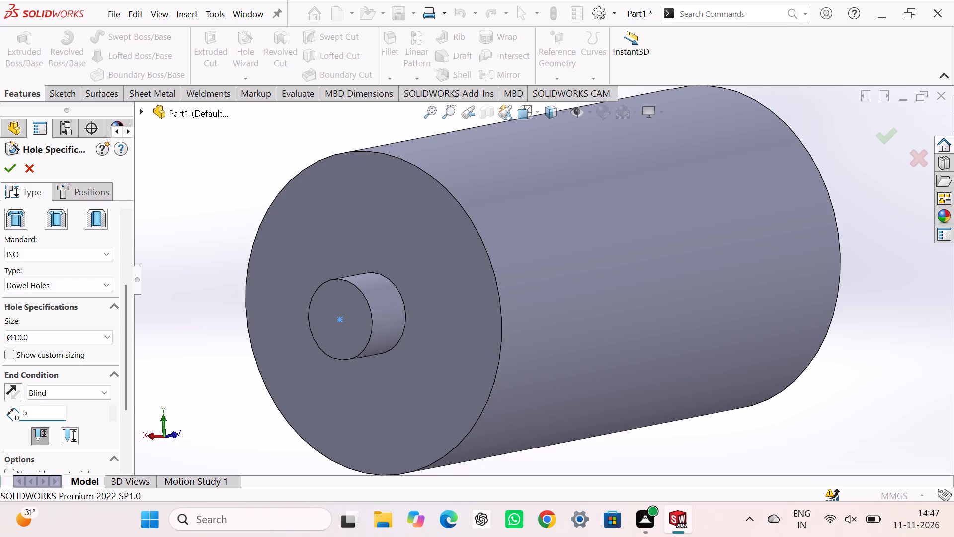
pyautogui.press('9')
pyautogui.click(184, 360)
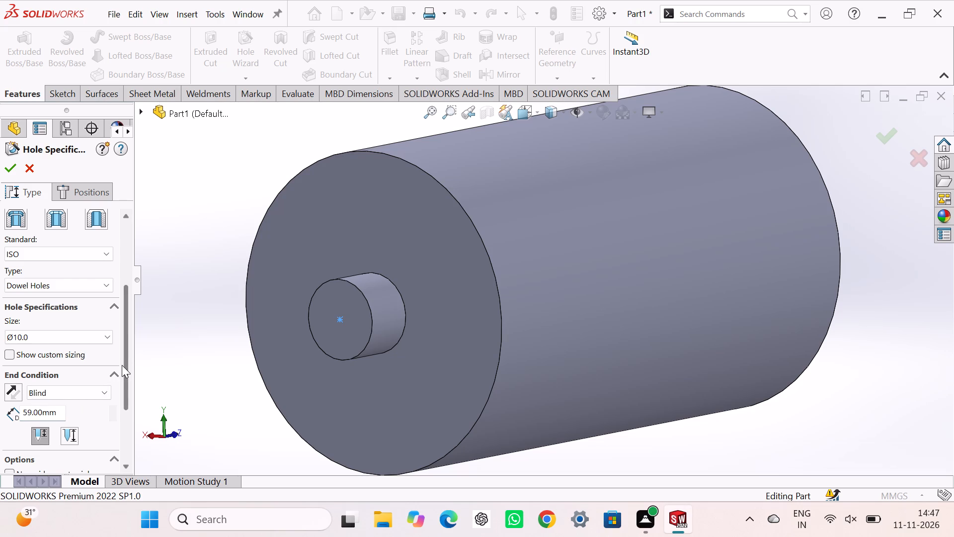
pyautogui.moveTo(124, 360); pyautogui.dragTo(120, 428)
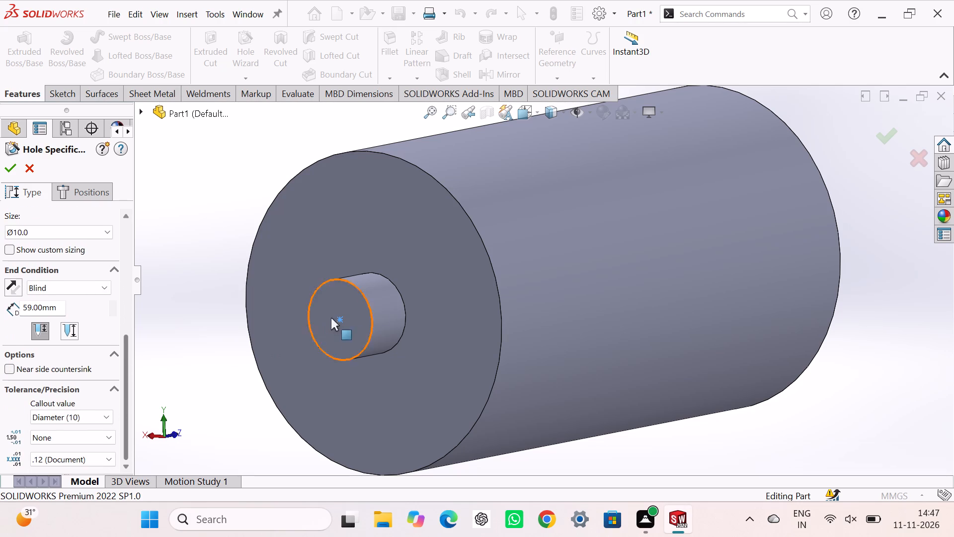
# Position the dowel hole with a 3D sketch on the centre point of the back shaft's end face and create it.
pyautogui.click(107, 193)
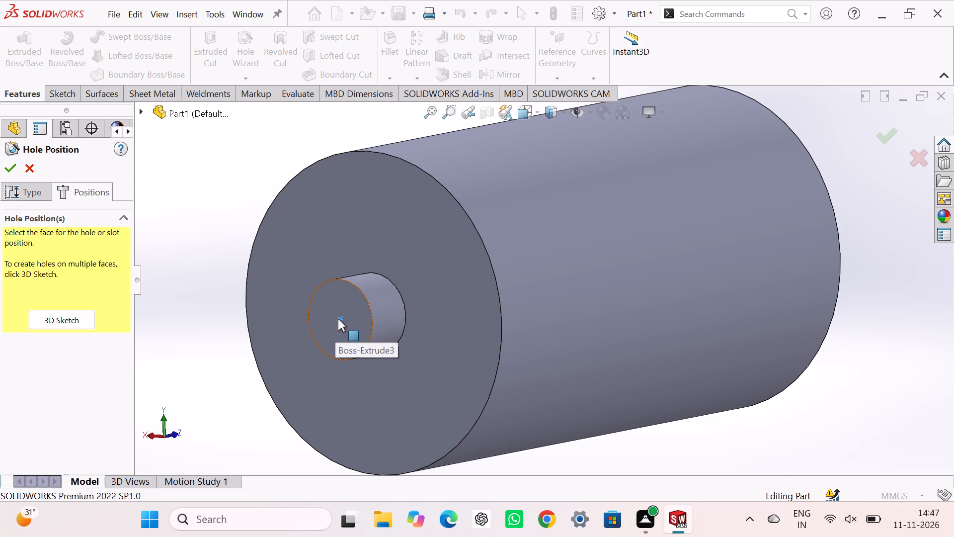
pyautogui.click(72, 321)
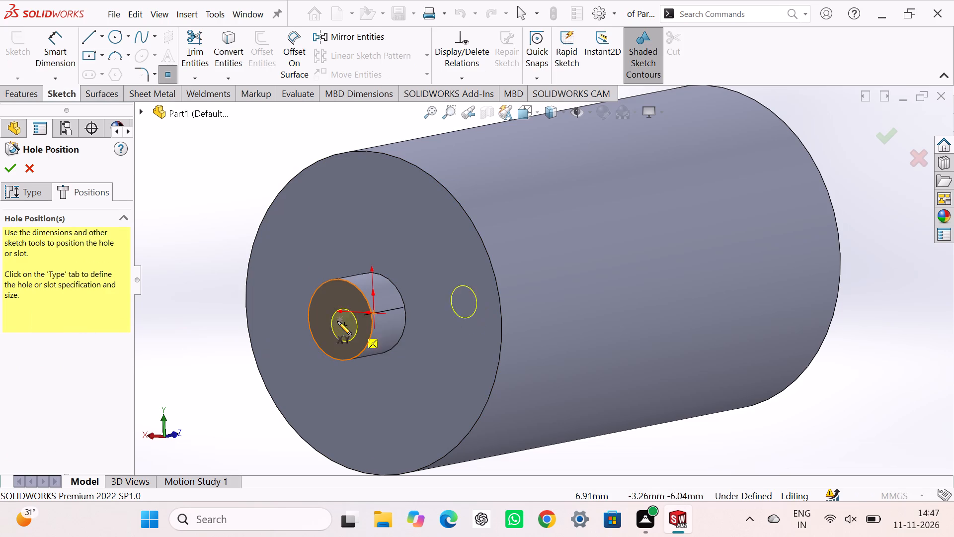
pyautogui.click(339, 319)
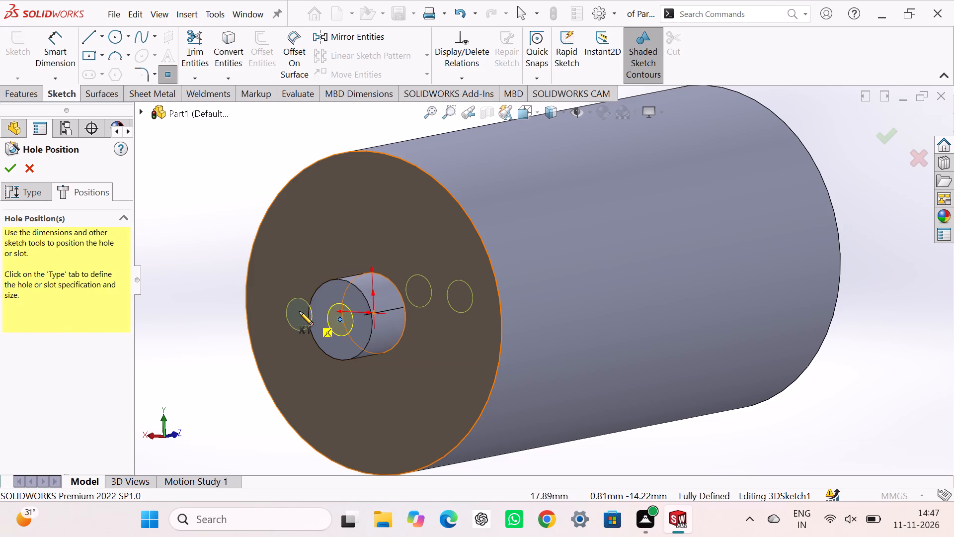
pyautogui.click(17, 171)
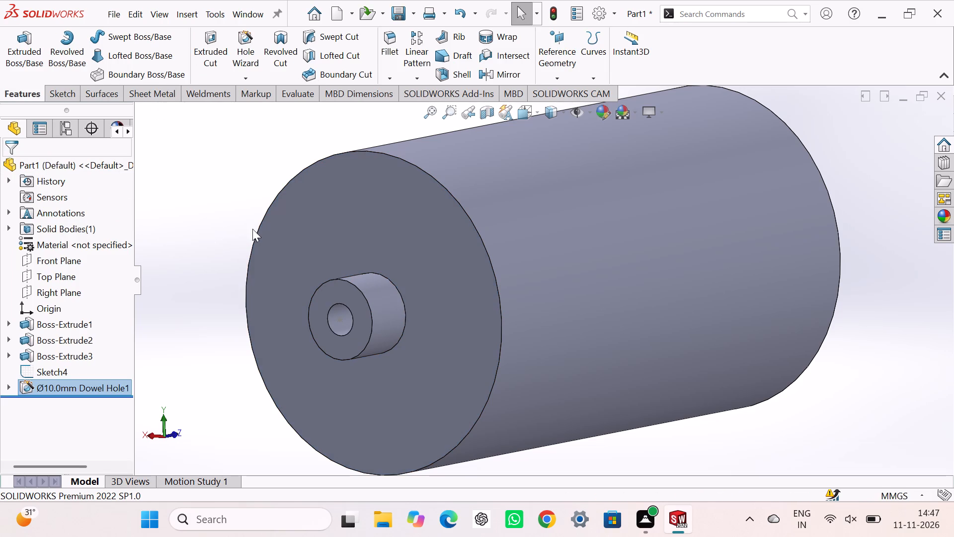
# Examine the hole's depth and shape inside the body with hidden lines visible, and restore the shaded display with edges.
pyautogui.click(225, 176)
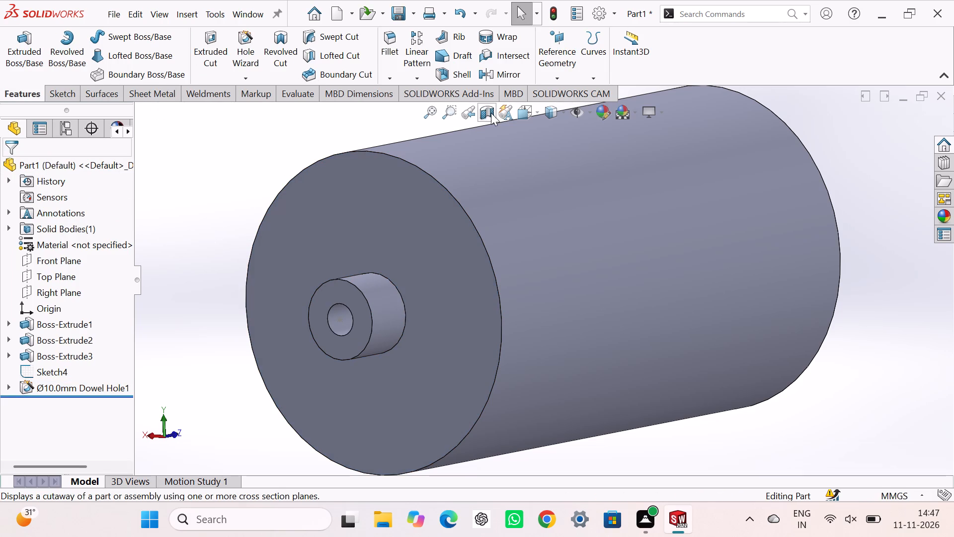
pyautogui.click(561, 110)
pyautogui.click(551, 190)
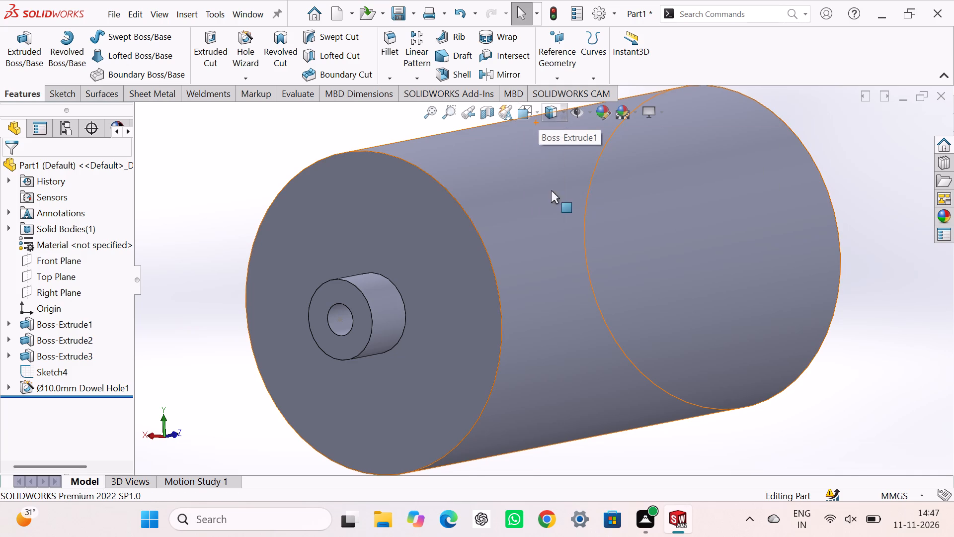
pyautogui.moveTo(547, 238); pyautogui.dragTo(488, 249, button='middle')
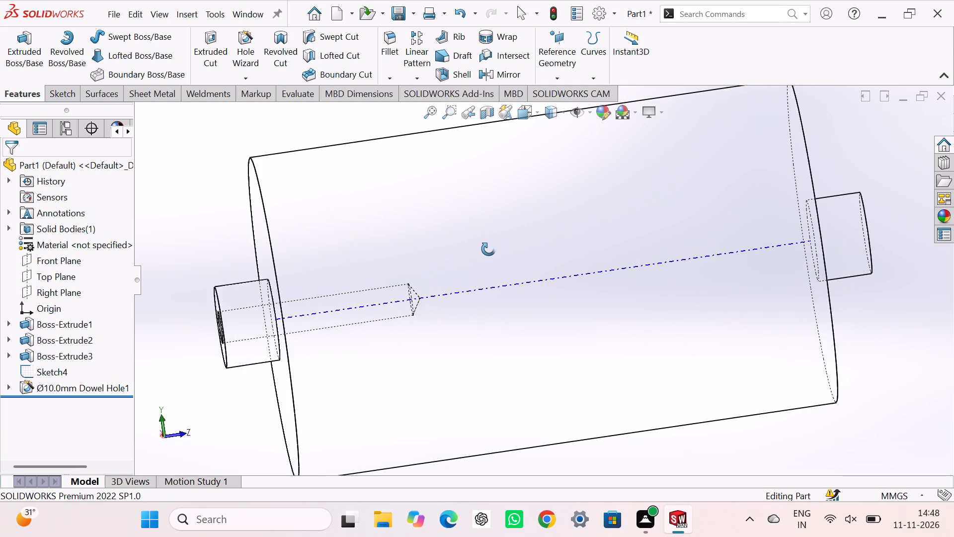
pyautogui.moveTo(488, 249); pyautogui.dragTo(530, 239, button='middle')
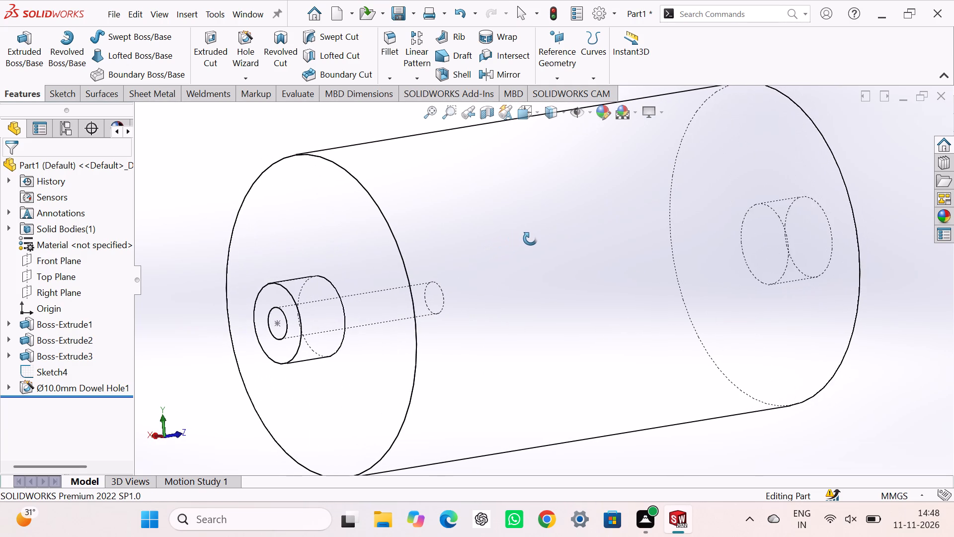
pyautogui.moveTo(530, 239); pyautogui.dragTo(505, 237, button='middle')
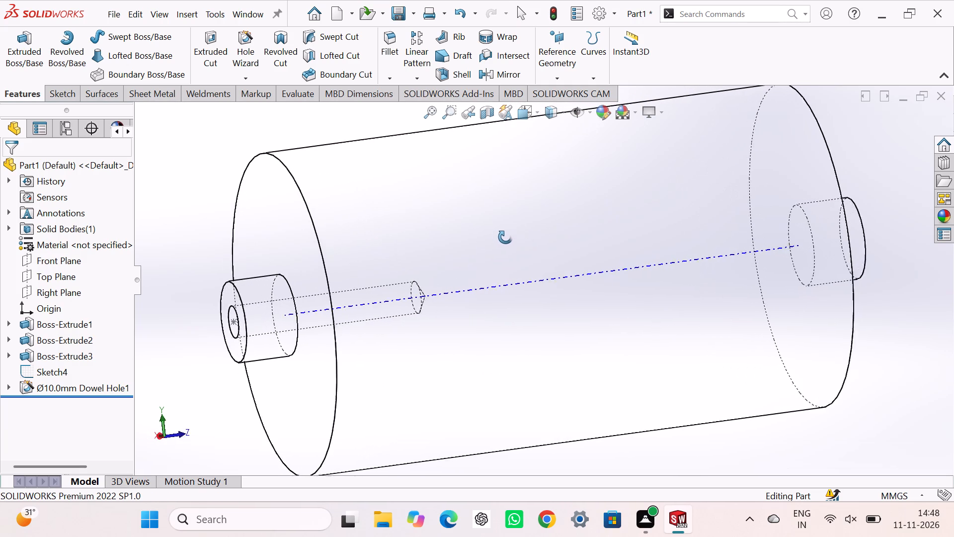
pyautogui.moveTo(505, 237); pyautogui.dragTo(504, 237, button='middle')
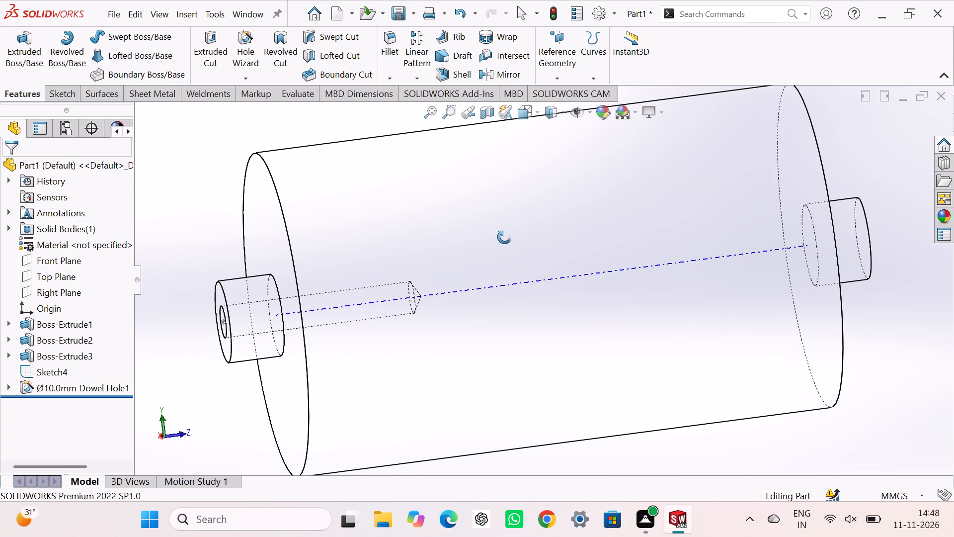
pyautogui.moveTo(504, 237); pyautogui.dragTo(501, 254, button='middle')
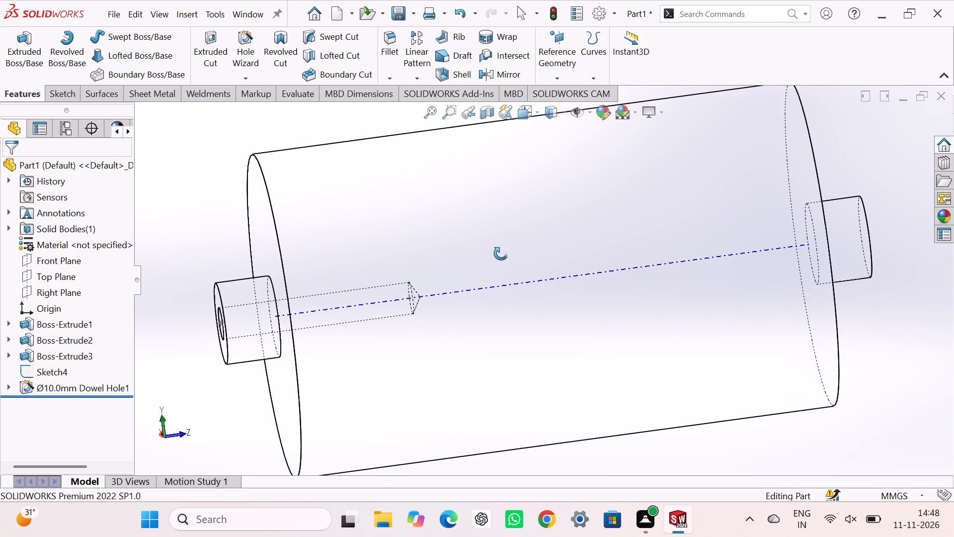
pyautogui.moveTo(501, 254); pyautogui.dragTo(501, 186, button='middle')
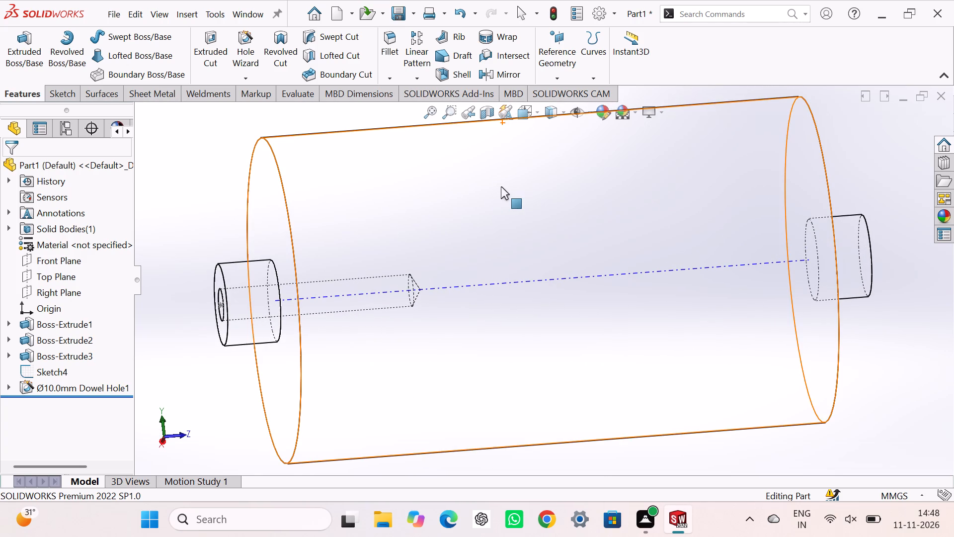
pyautogui.click(193, 163)
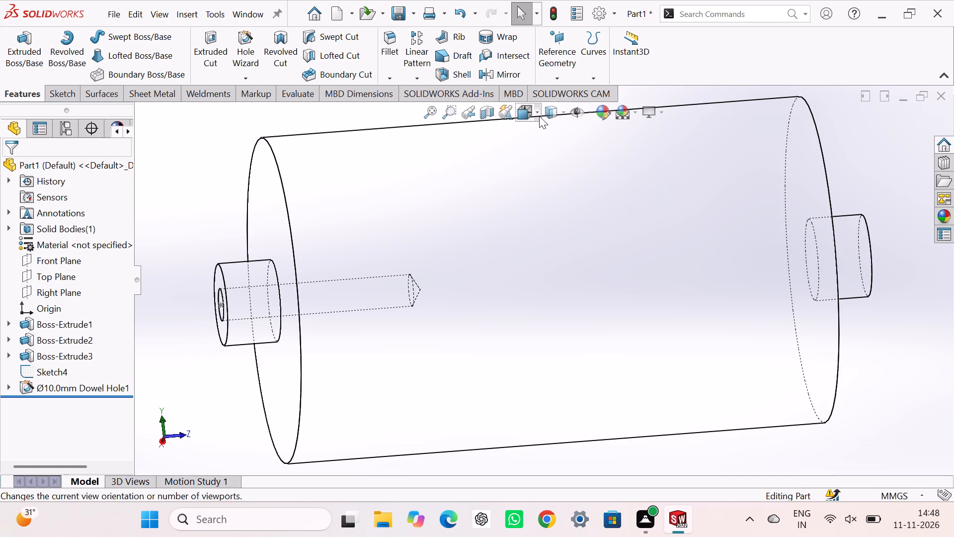
pyautogui.click(561, 110)
pyautogui.click(557, 132)
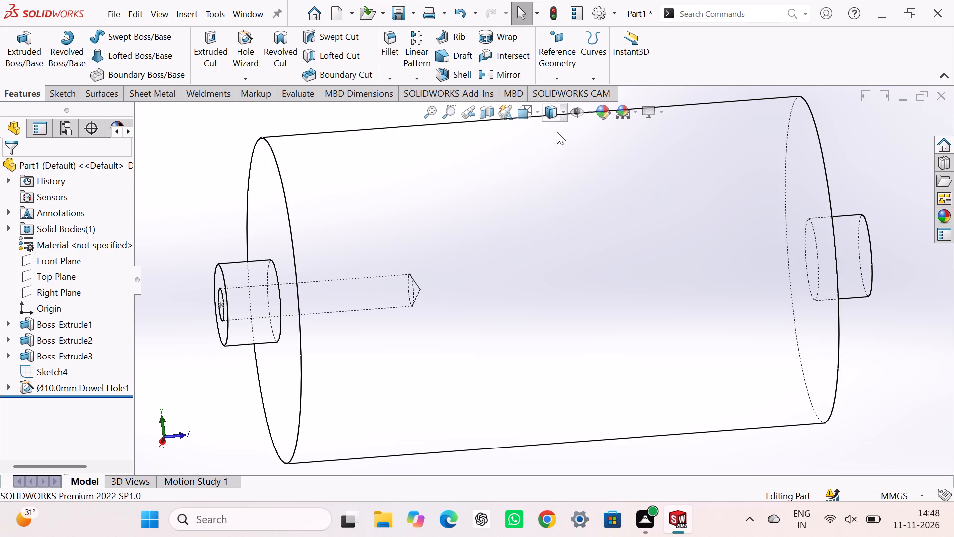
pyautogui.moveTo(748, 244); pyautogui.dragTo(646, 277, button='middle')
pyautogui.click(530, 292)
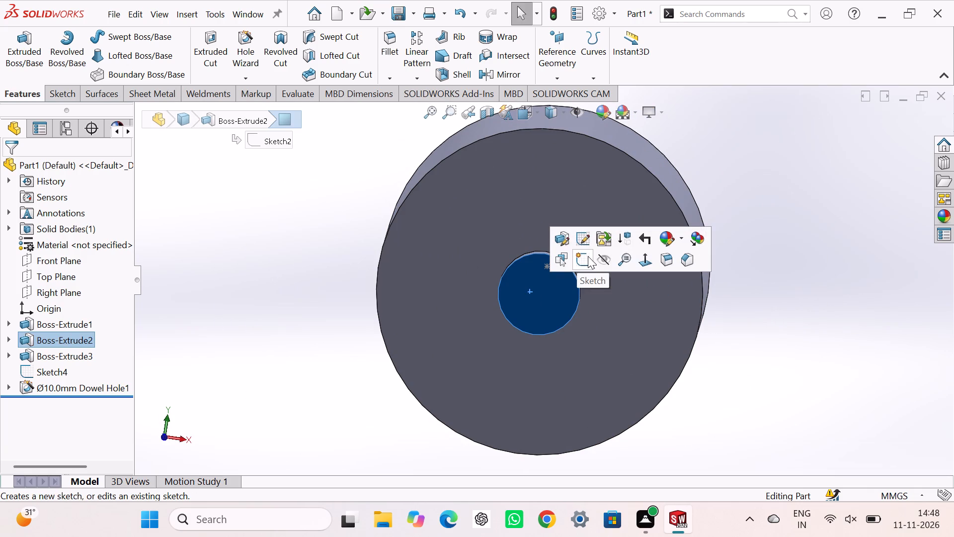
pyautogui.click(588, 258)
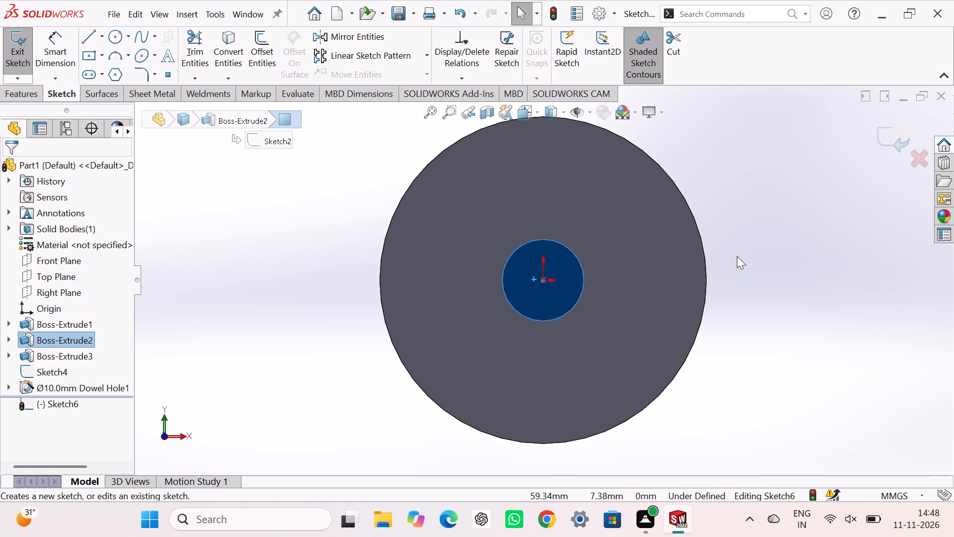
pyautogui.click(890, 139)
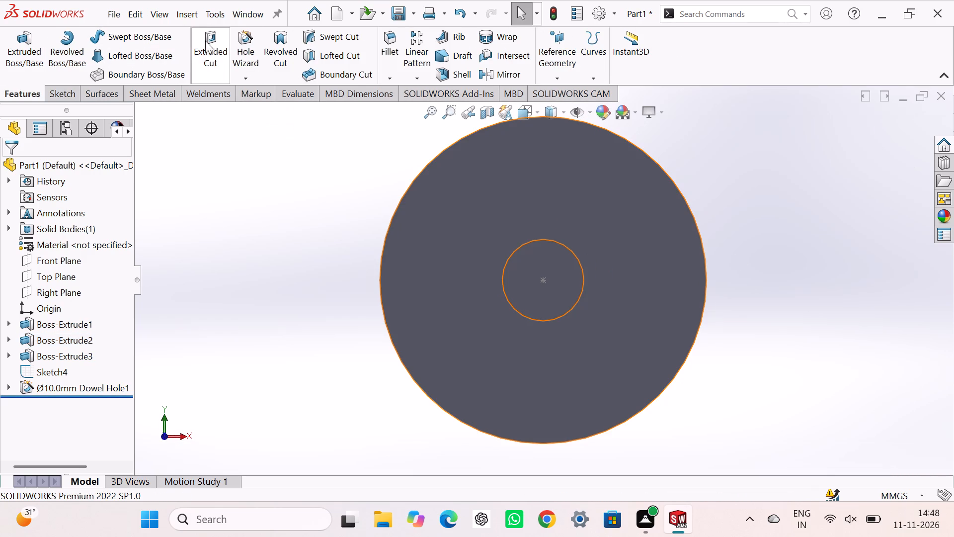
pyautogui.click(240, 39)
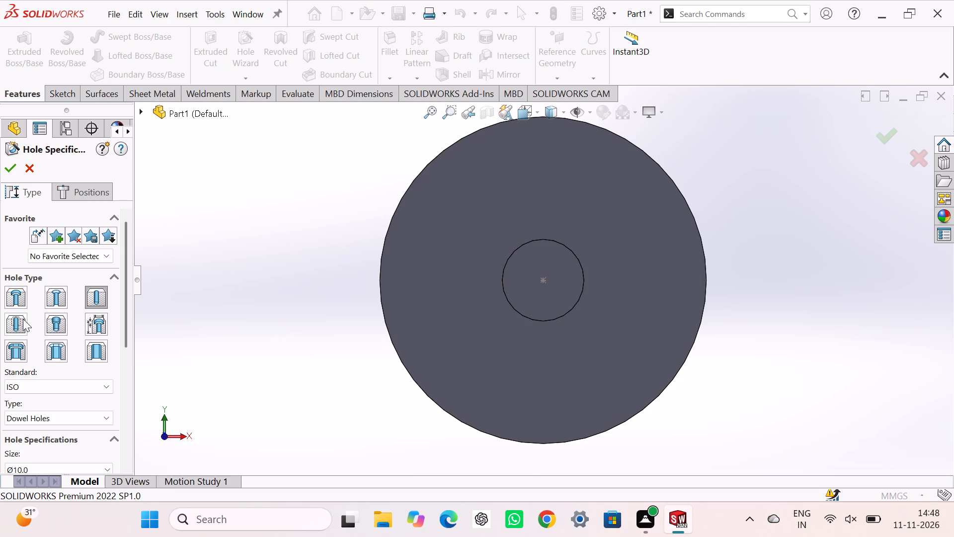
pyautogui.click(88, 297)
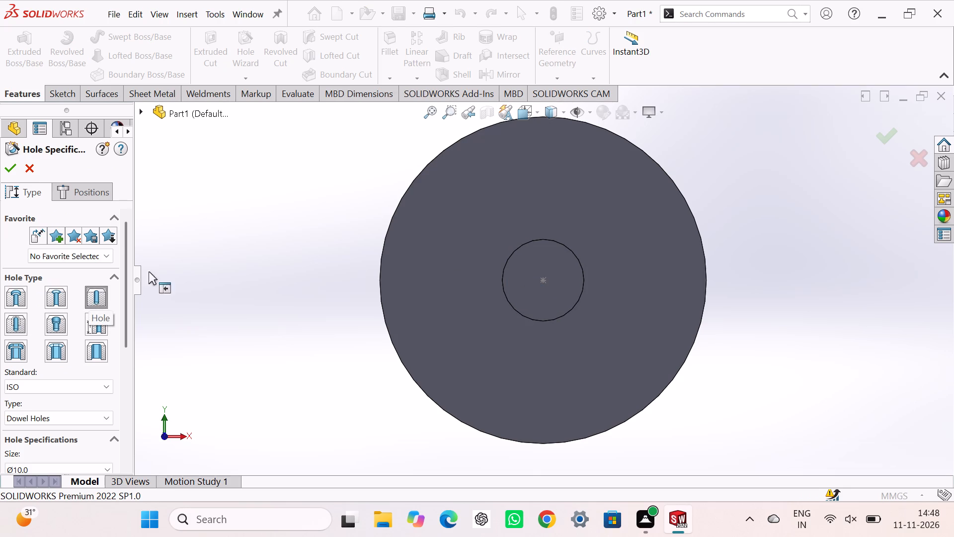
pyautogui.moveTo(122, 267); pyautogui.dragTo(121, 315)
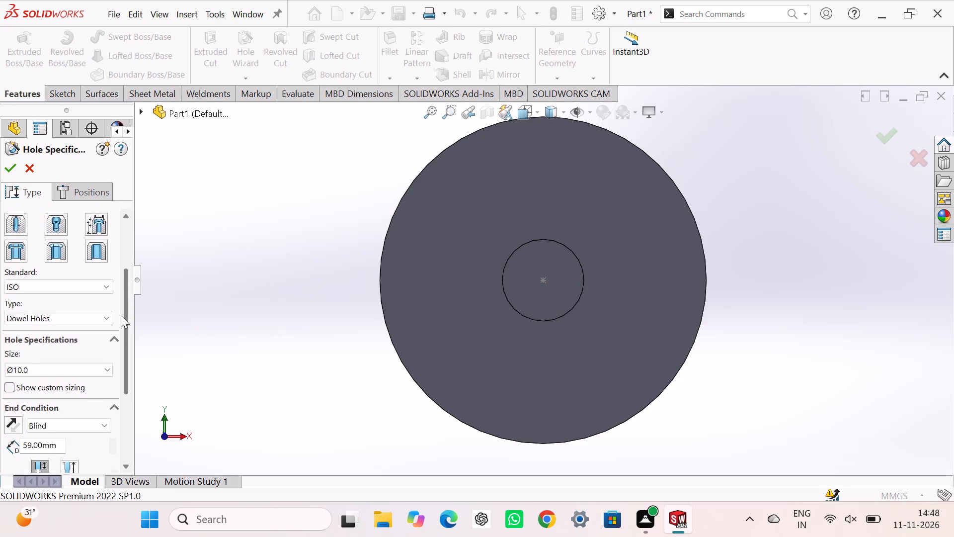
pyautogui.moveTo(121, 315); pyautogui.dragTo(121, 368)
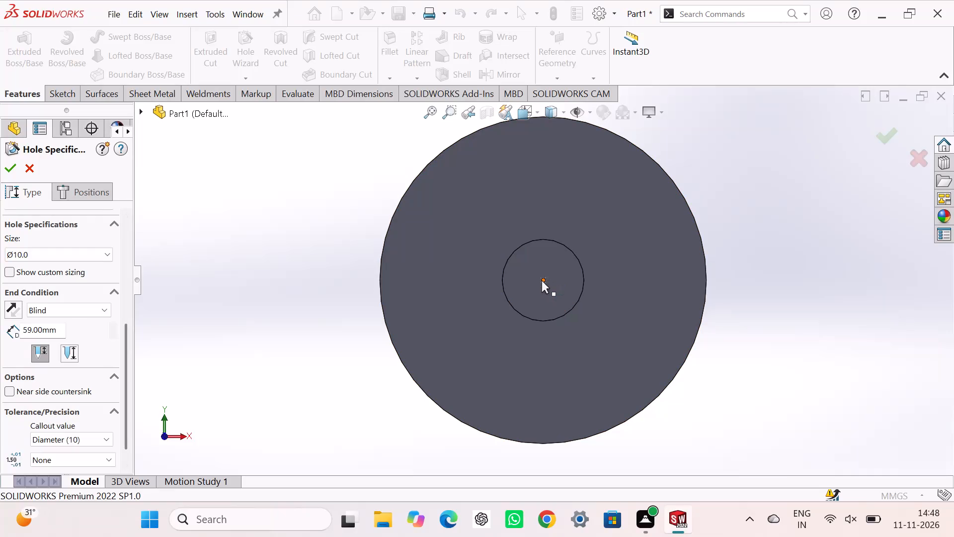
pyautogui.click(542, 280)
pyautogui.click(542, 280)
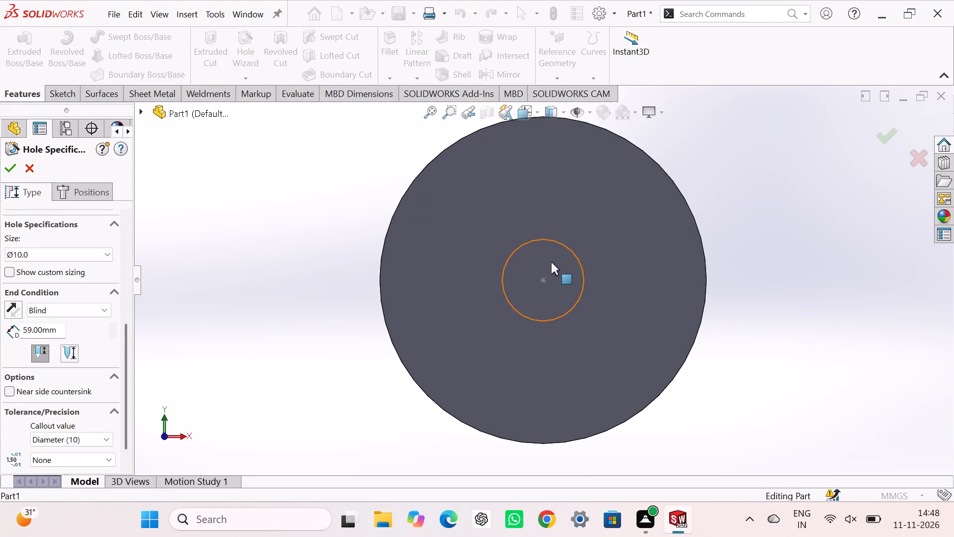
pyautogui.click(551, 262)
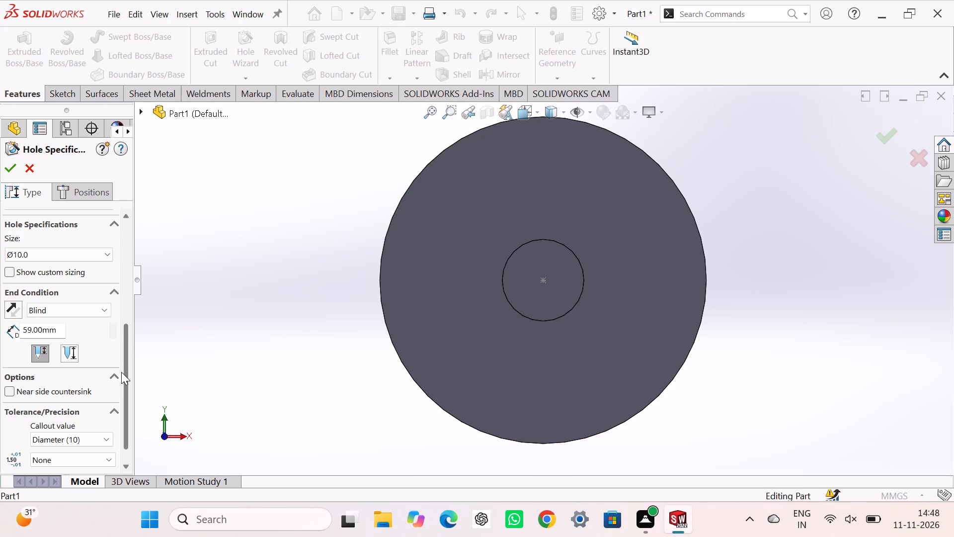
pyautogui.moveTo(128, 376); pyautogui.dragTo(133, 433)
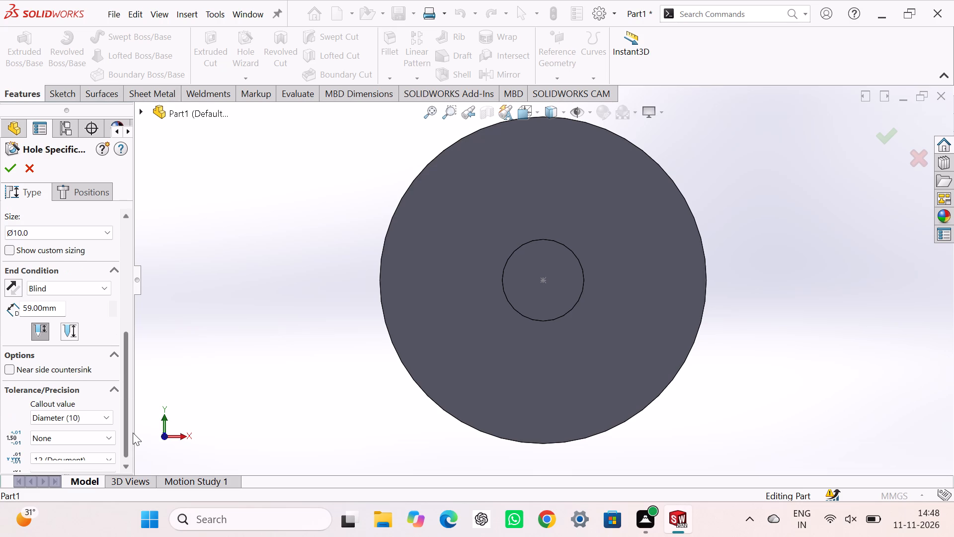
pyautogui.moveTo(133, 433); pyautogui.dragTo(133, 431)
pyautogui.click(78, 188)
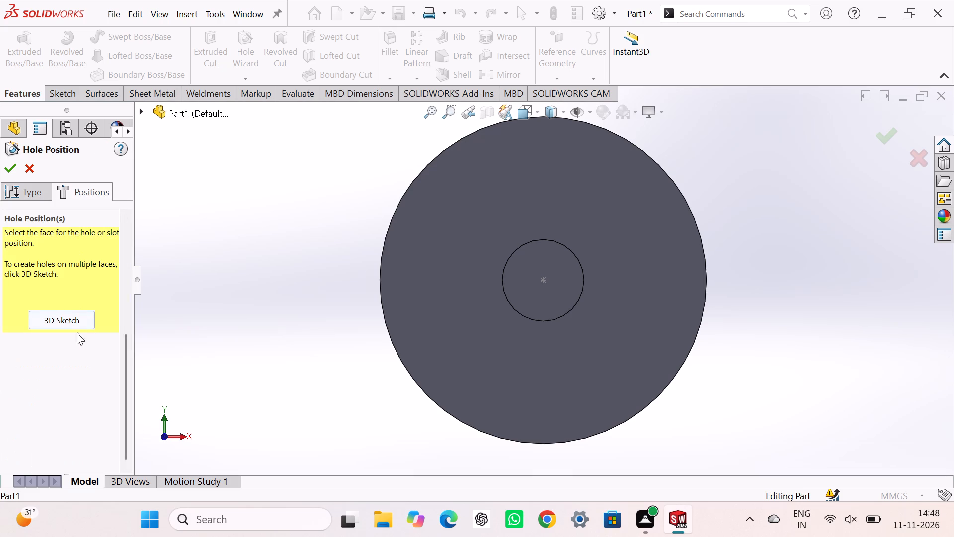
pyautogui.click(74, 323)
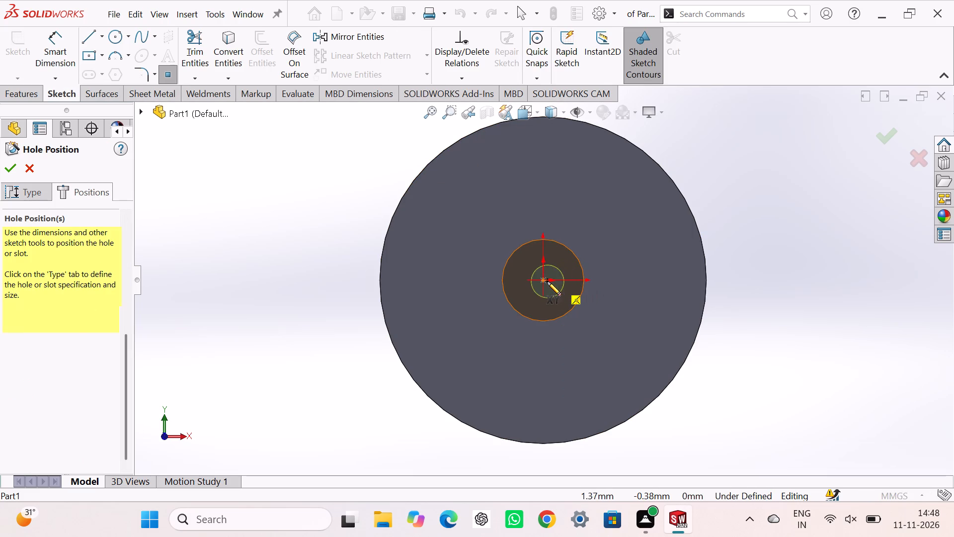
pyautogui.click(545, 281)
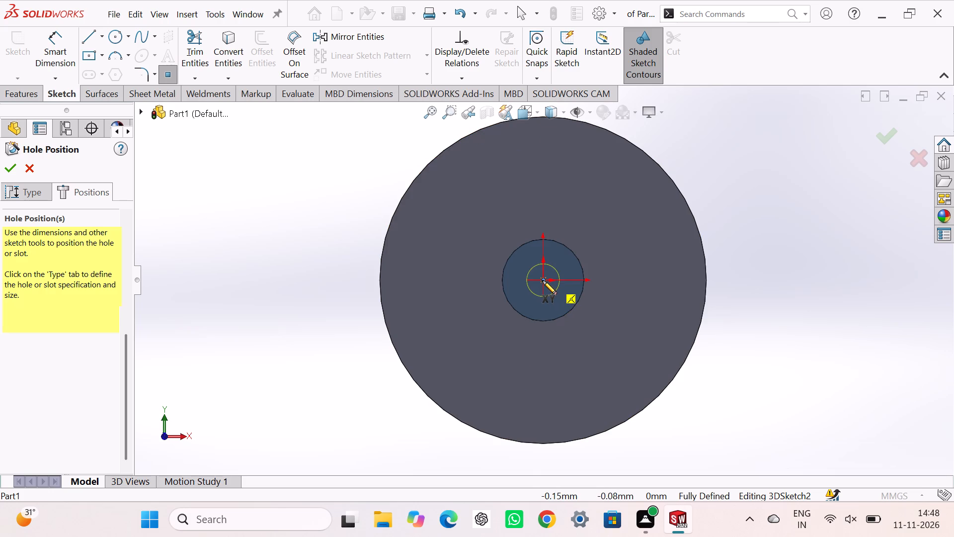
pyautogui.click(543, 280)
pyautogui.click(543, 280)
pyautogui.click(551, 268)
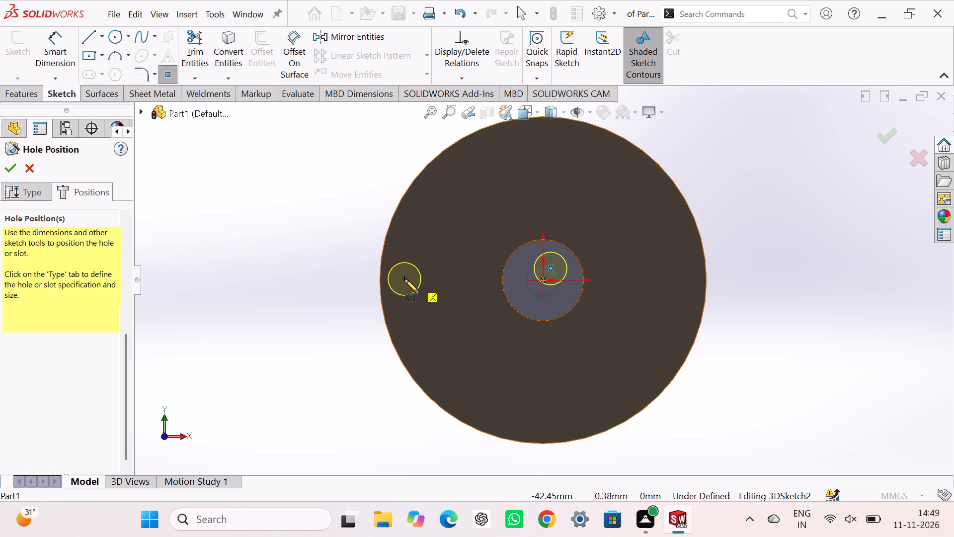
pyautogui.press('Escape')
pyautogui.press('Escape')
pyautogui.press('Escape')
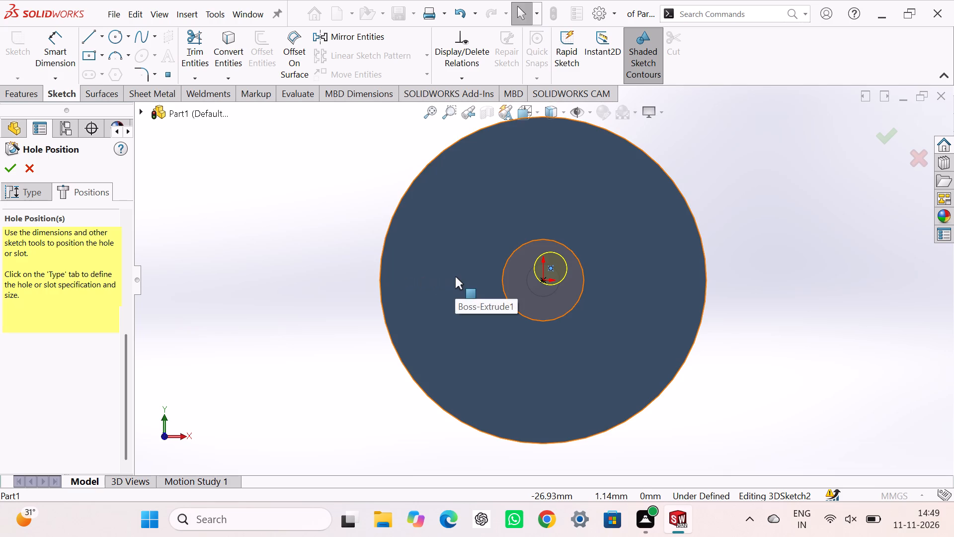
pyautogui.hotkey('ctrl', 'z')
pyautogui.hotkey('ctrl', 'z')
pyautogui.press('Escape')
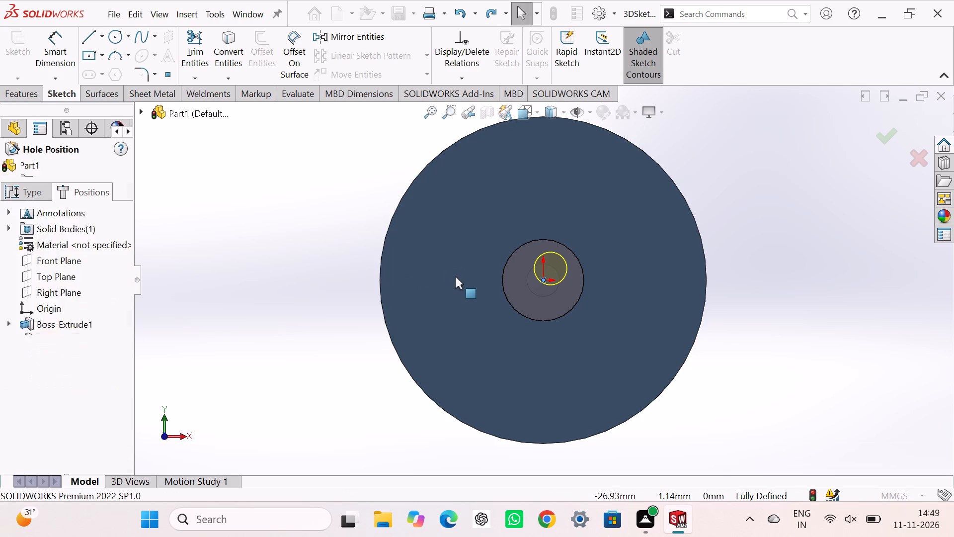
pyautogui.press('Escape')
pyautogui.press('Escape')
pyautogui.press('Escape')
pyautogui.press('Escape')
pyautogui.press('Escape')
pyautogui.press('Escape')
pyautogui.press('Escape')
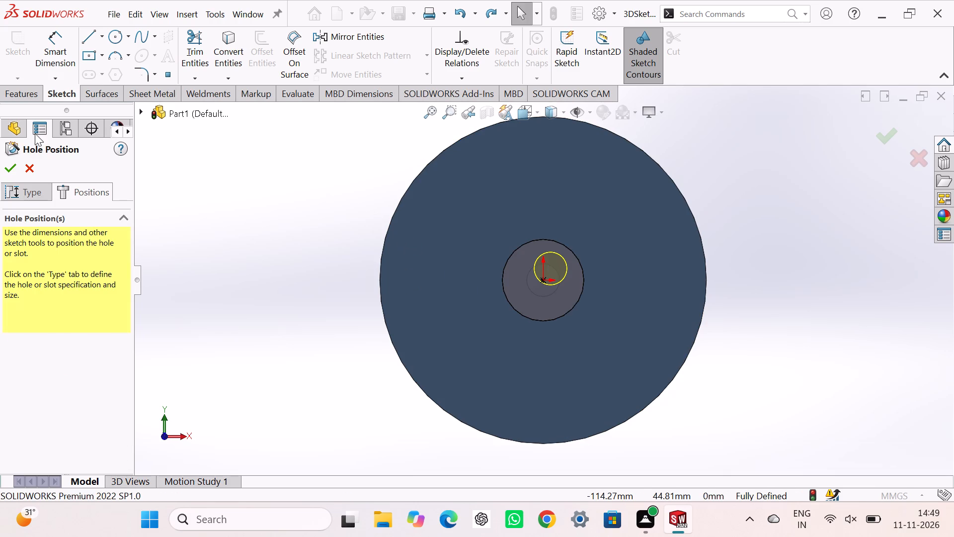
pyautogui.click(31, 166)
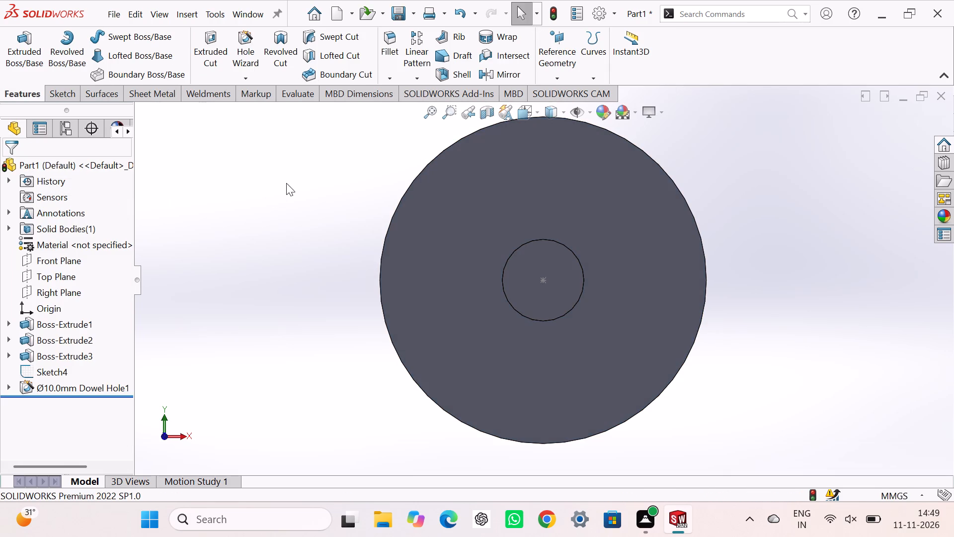
# Sketch a point at the origin on the front shaft's end face and exit the sketch.
pyautogui.click(560, 259)
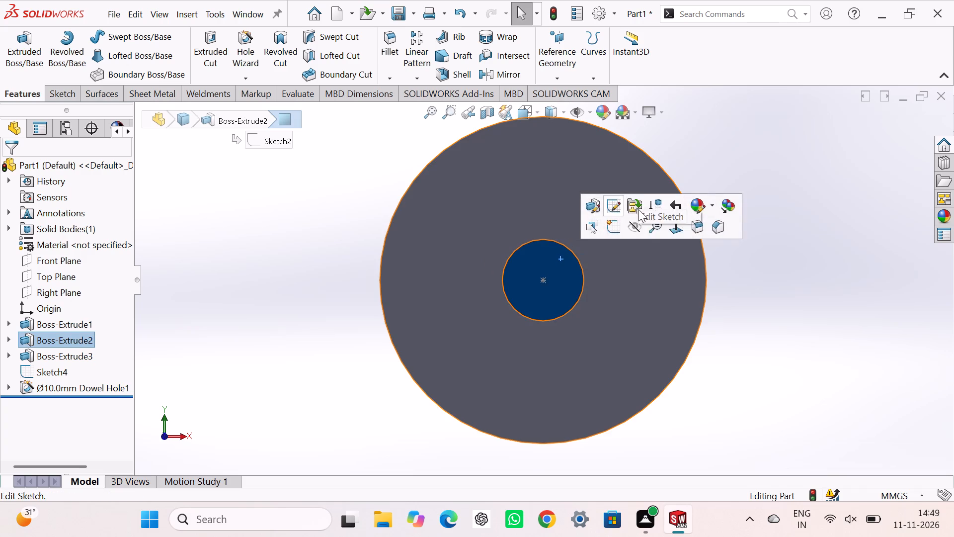
pyautogui.click(617, 229)
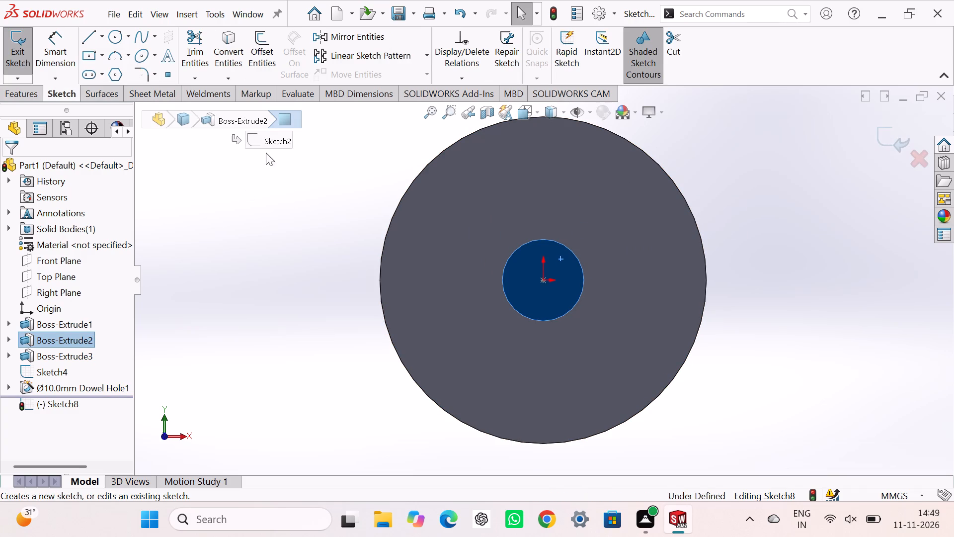
pyautogui.click(163, 76)
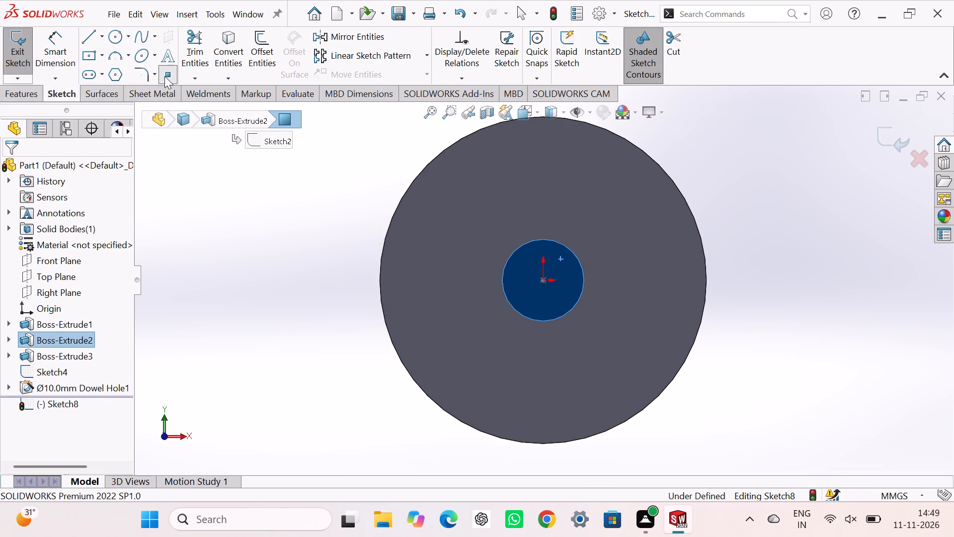
pyautogui.click(544, 280)
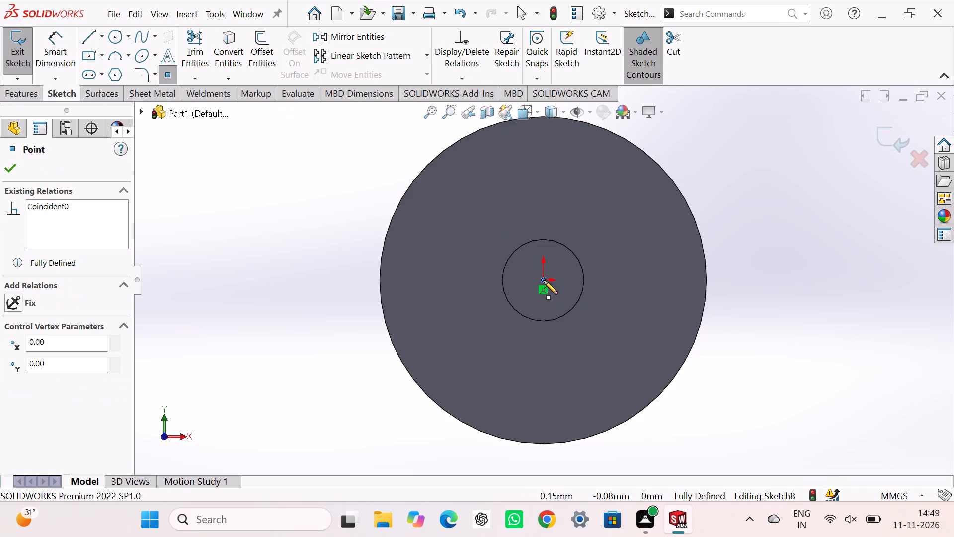
pyautogui.click(879, 137)
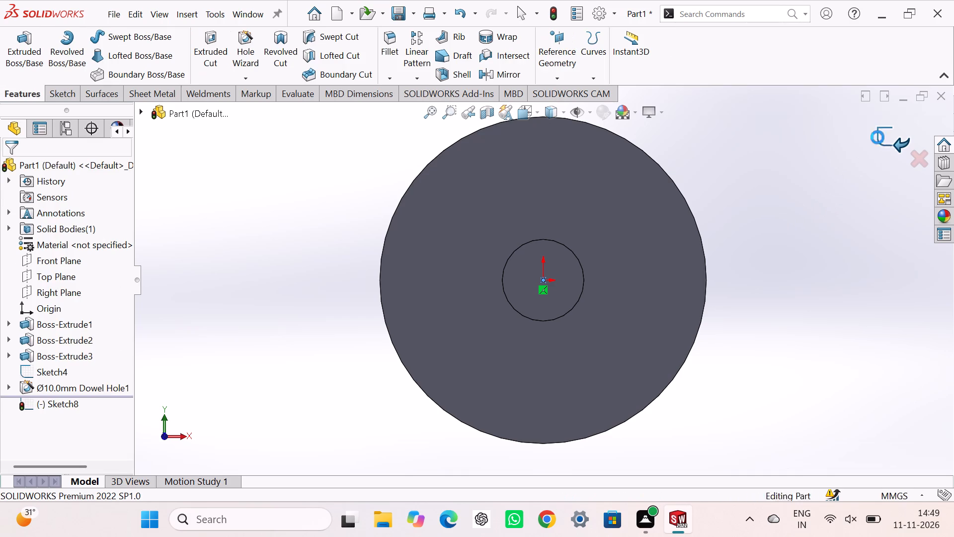
# Create an ISO dowel hole, Ø10.0 and 59 mm blind, positioned with a 3D sketch on the front shaft's centre point.
pyautogui.moveTo(747, 193); pyautogui.dragTo(771, 207, button='middle')
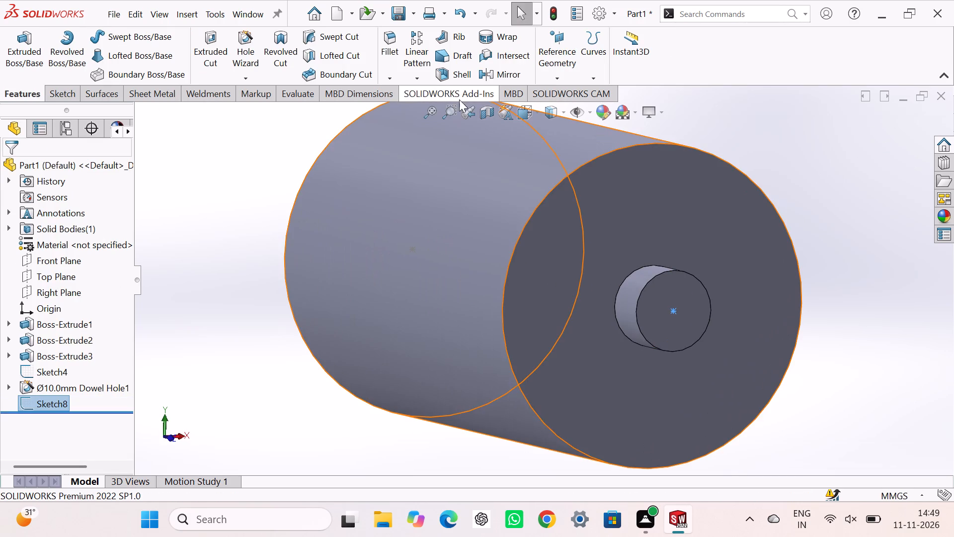
pyautogui.click(241, 49)
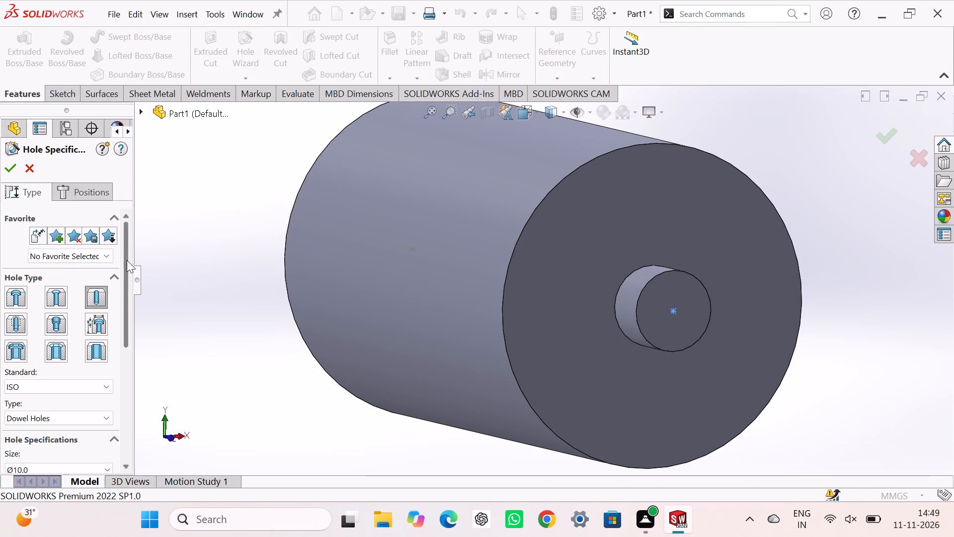
pyautogui.moveTo(129, 260); pyautogui.dragTo(142, 354)
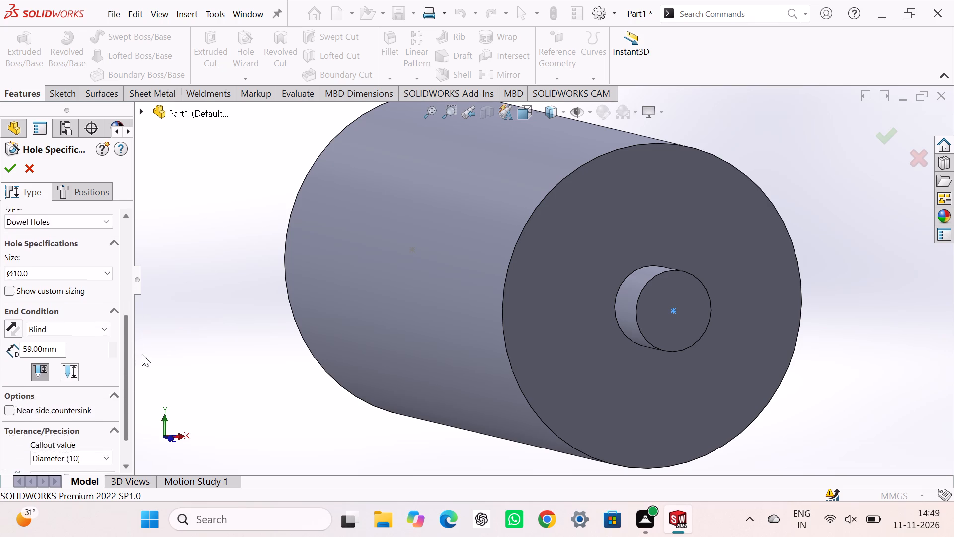
pyautogui.moveTo(142, 354); pyautogui.dragTo(143, 396)
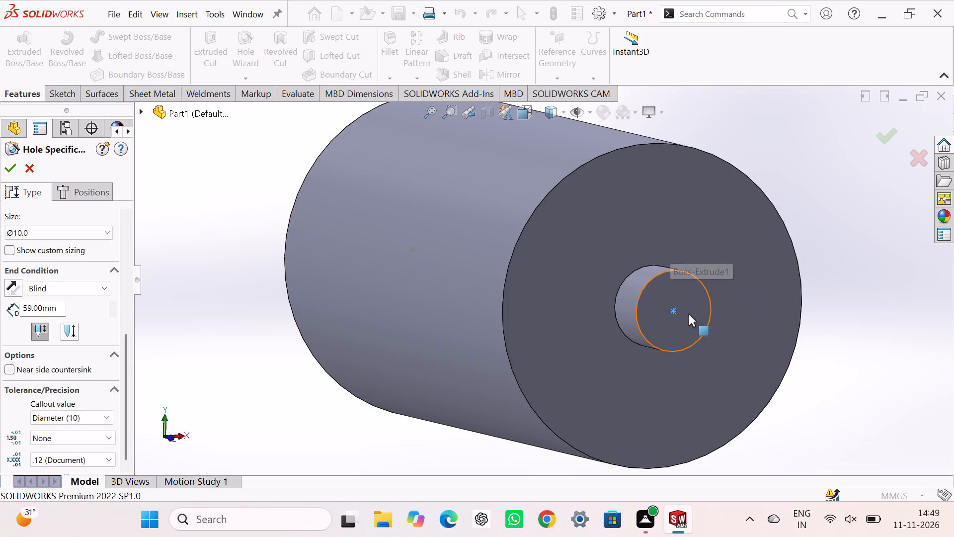
pyautogui.click(84, 194)
pyautogui.click(79, 323)
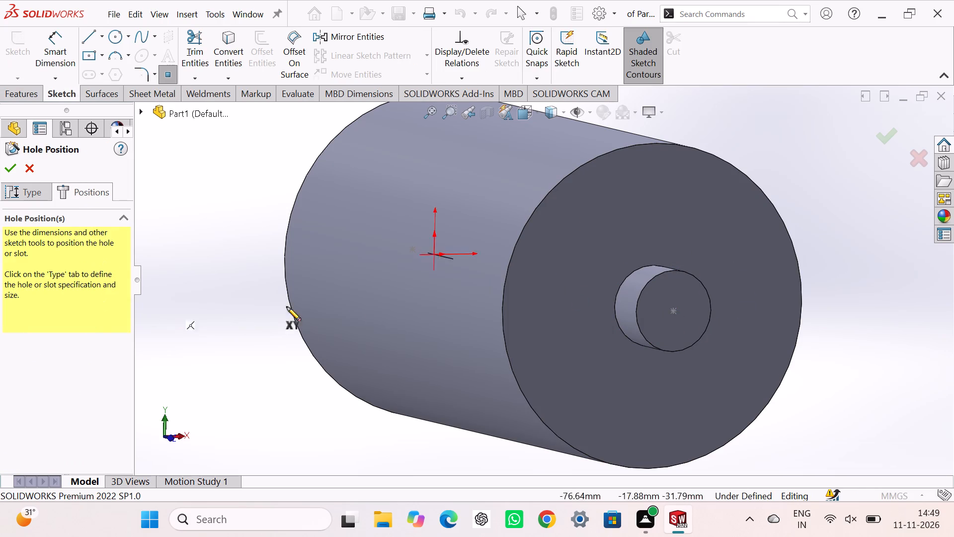
pyautogui.click(674, 312)
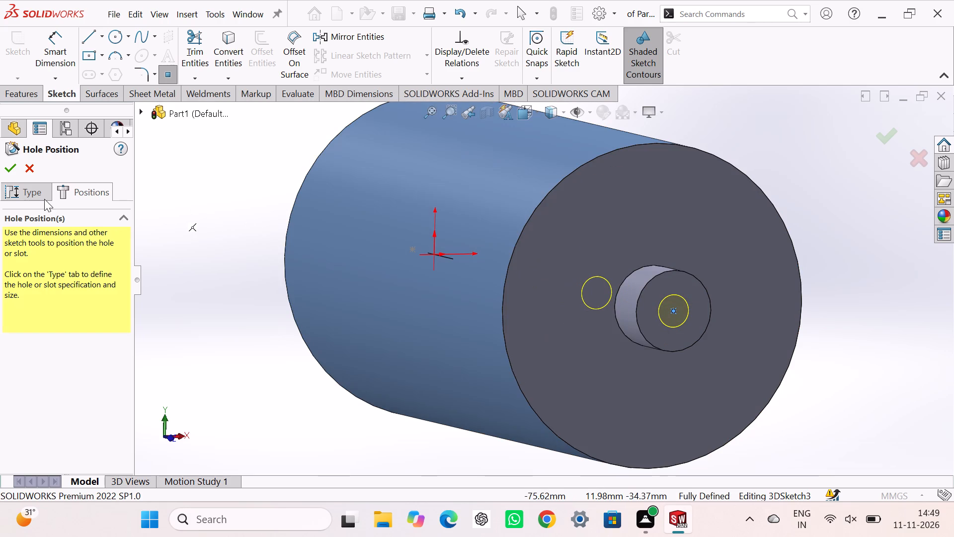
pyautogui.click(9, 168)
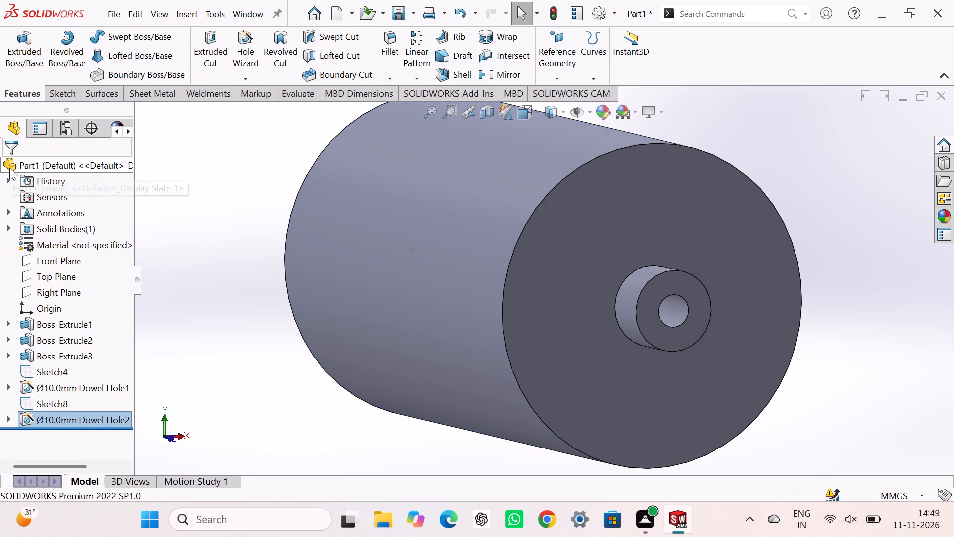
pyautogui.click(208, 166)
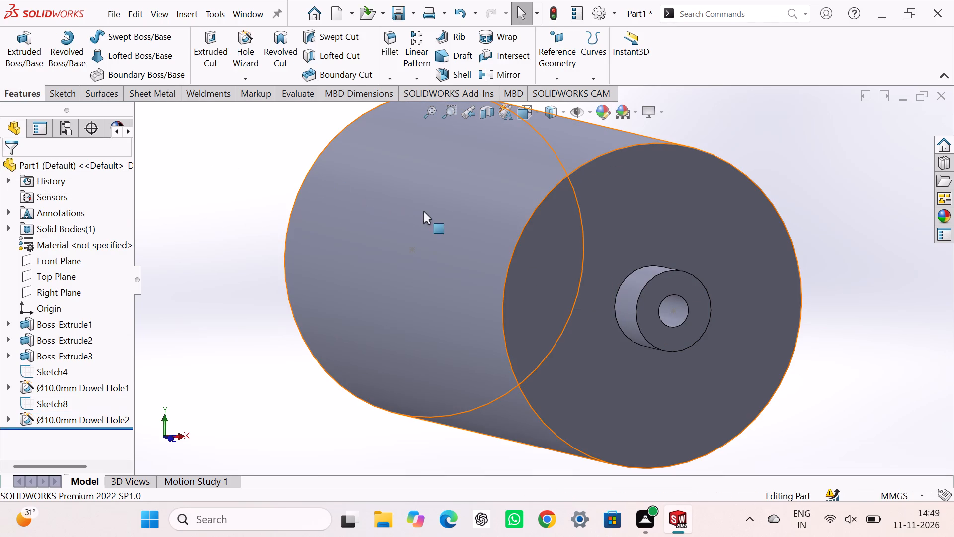
# Hide the centre-point sketch at the front shaft's hole.
pyautogui.rightClick(672, 310)
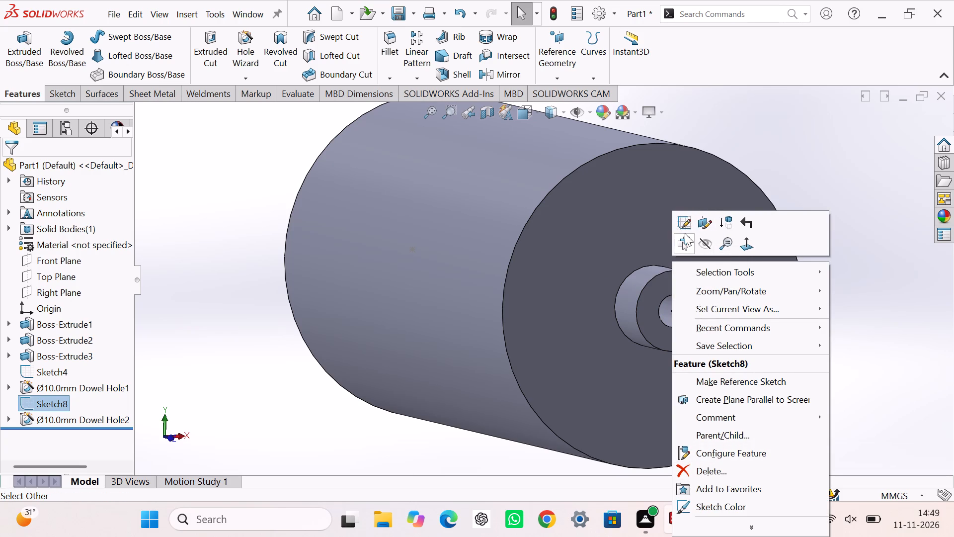
pyautogui.click(701, 246)
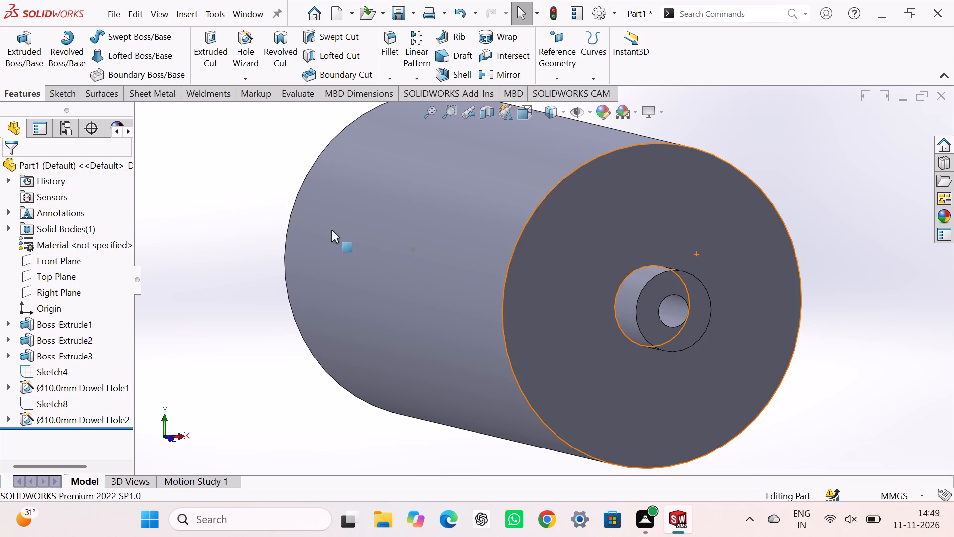
# Hide the centre-point sketch at the back shaft's hole.
pyautogui.moveTo(331, 230); pyautogui.dragTo(421, 274, button='middle')
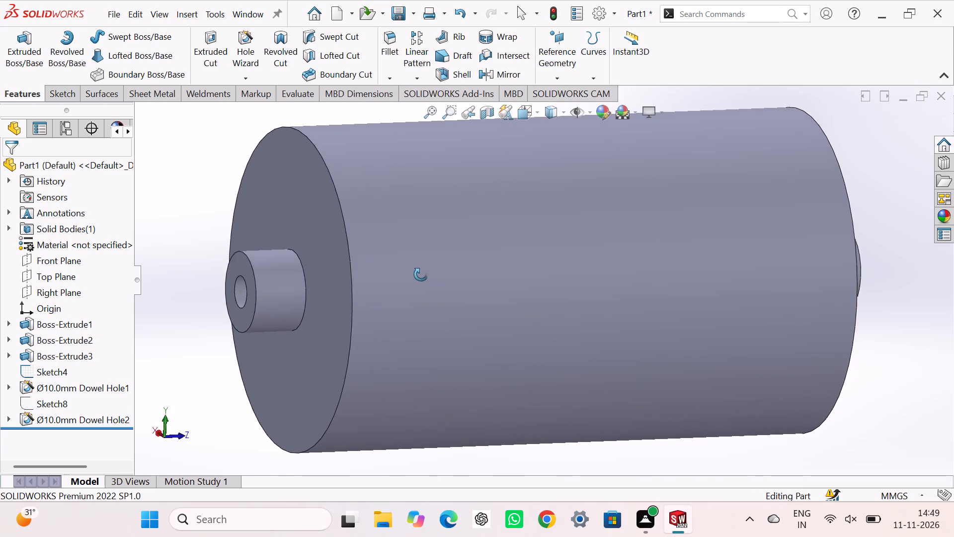
pyautogui.moveTo(421, 274); pyautogui.dragTo(409, 264, button='middle')
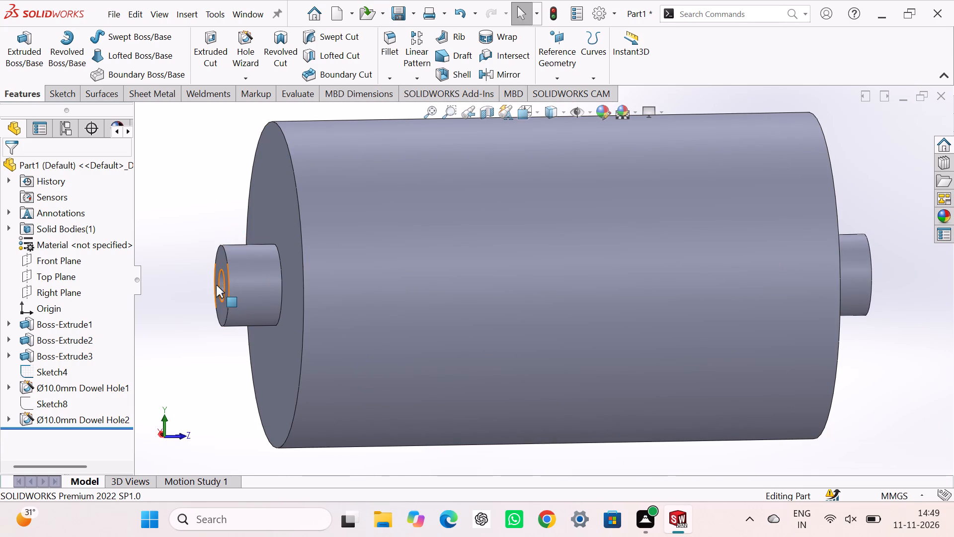
pyautogui.moveTo(217, 286); pyautogui.dragTo(247, 297, button='middle')
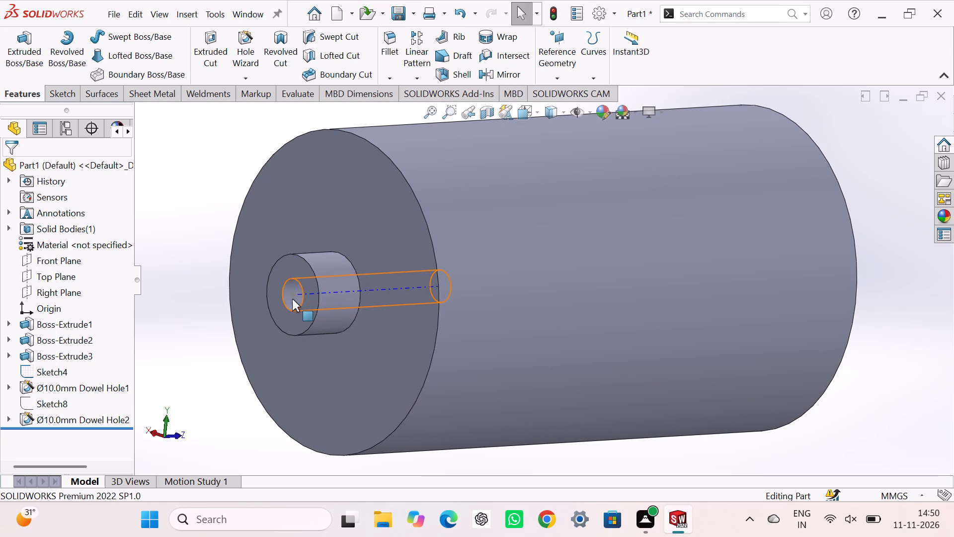
pyautogui.rightClick(292, 295)
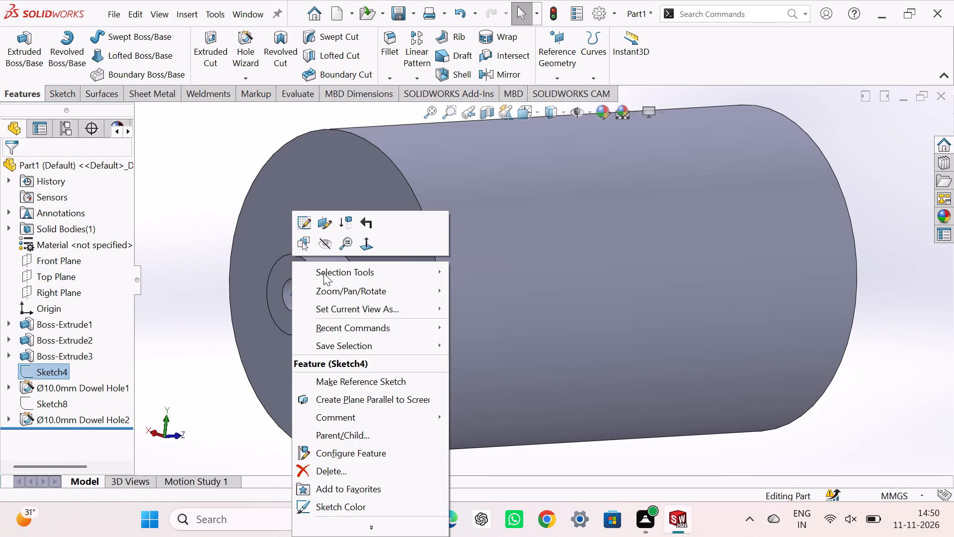
pyautogui.click(324, 245)
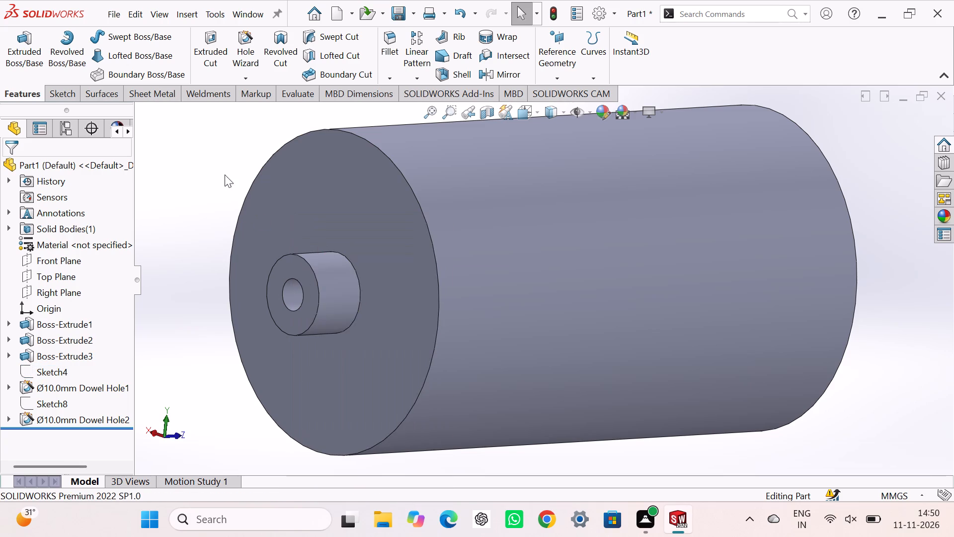
# Chamfer the outer end edges of both end shafts at 0.5 mm and 45 degrees.
pyautogui.click(223, 170)
pyautogui.hotkey('ctrl', '7')
pyautogui.click(223, 198)
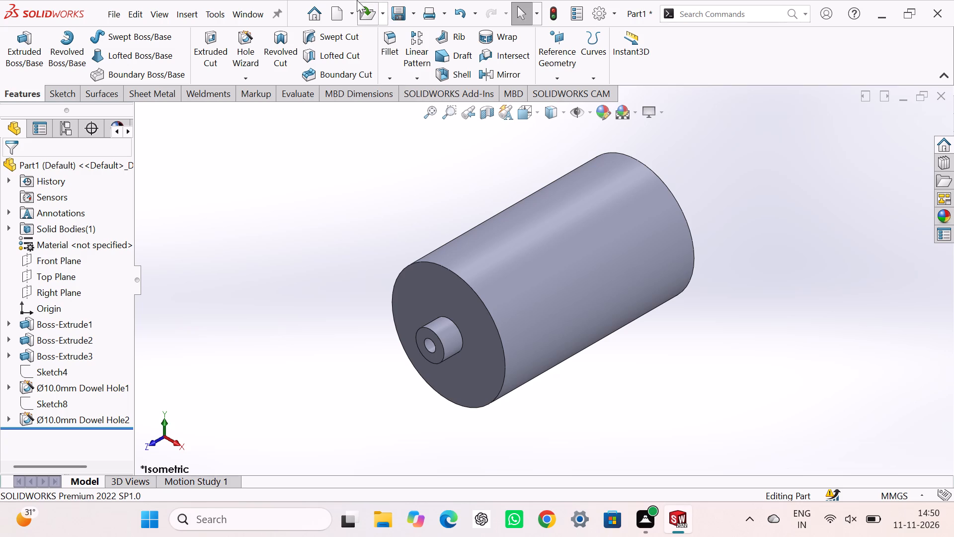
pyautogui.click(268, 255)
pyautogui.click(392, 78)
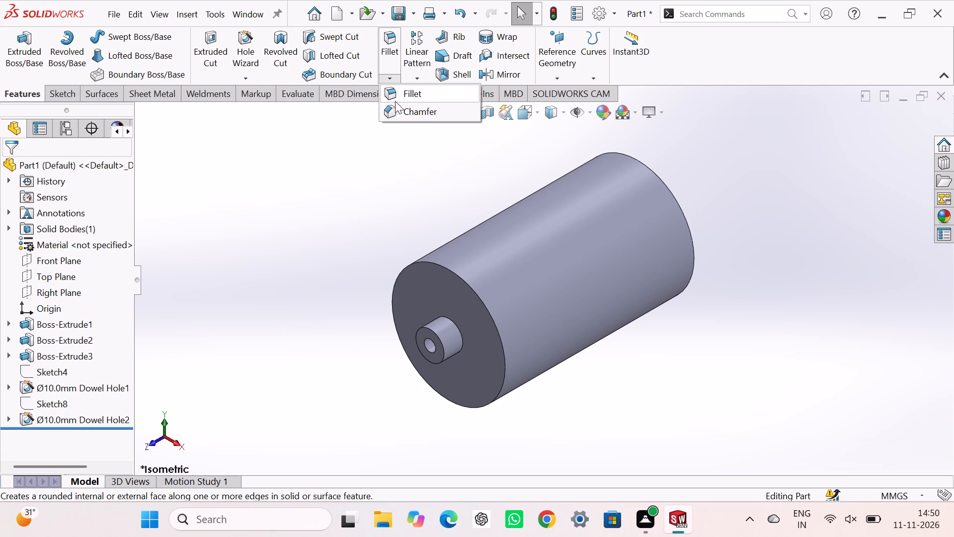
pyautogui.click(396, 105)
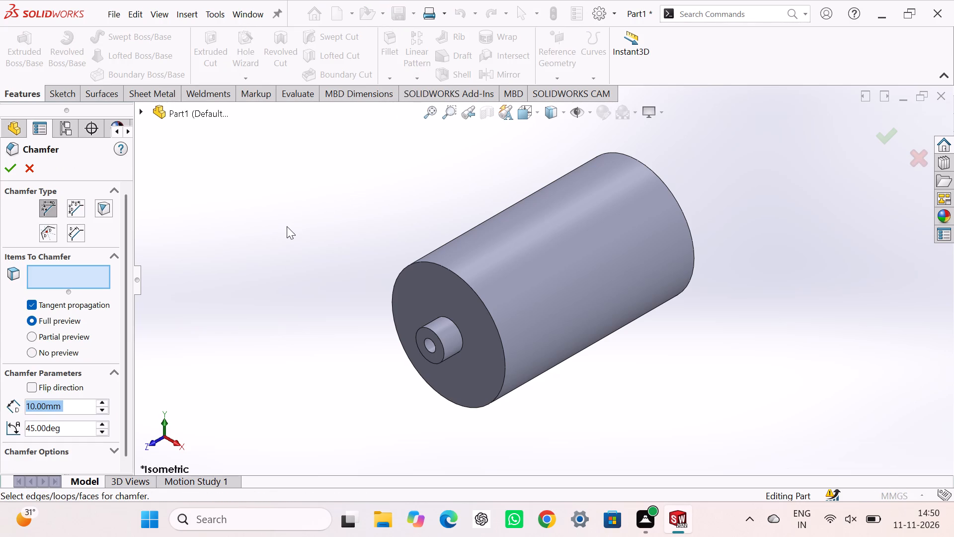
pyautogui.press('0')
pyautogui.press('.')
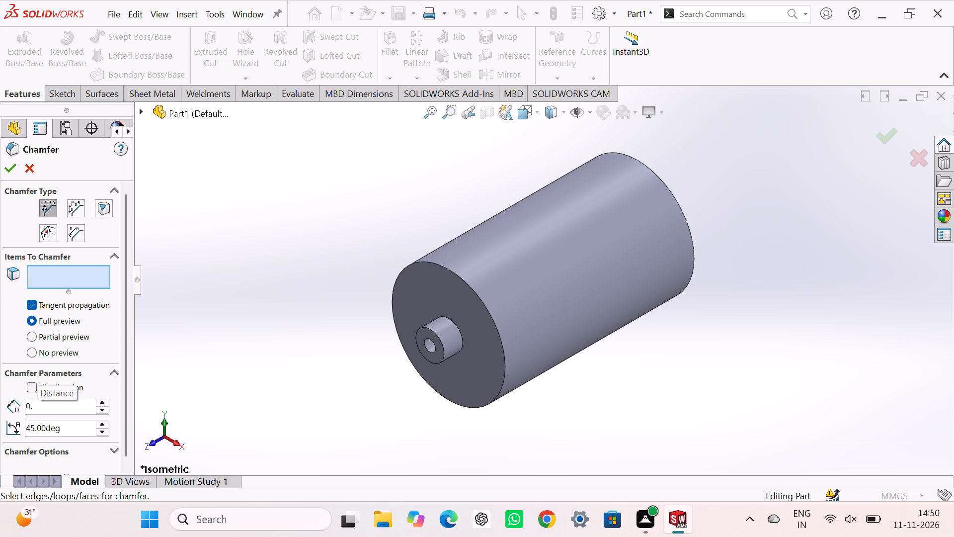
pyautogui.press('5')
pyautogui.press('Return')
pyautogui.scroll(-8, 431, 333)
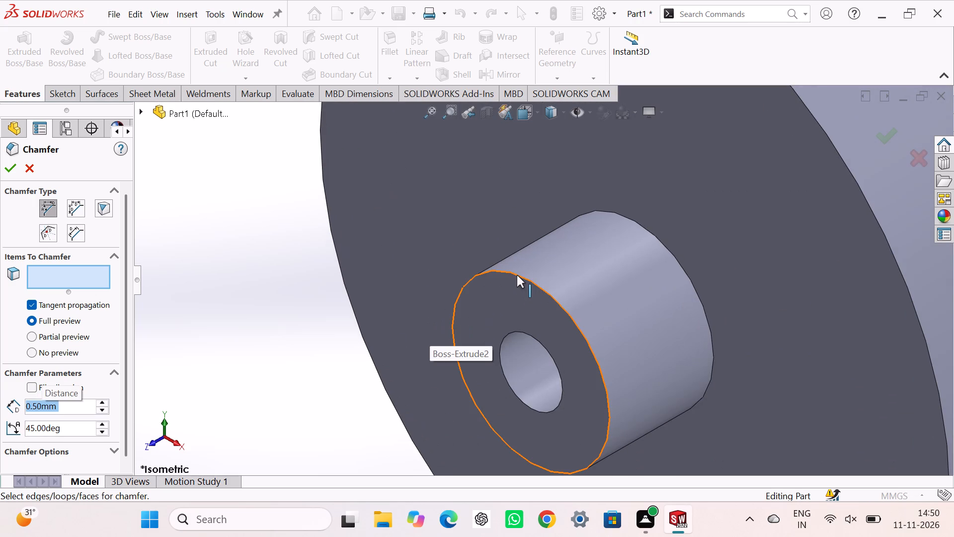
pyautogui.click(517, 275)
pyautogui.scroll(11, 561, 305)
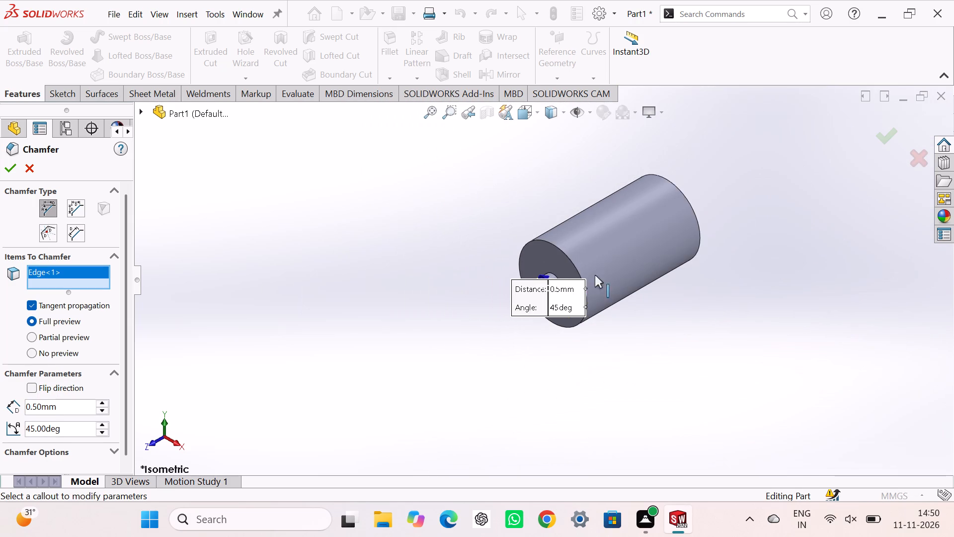
pyautogui.moveTo(697, 227); pyautogui.dragTo(626, 293, button='middle')
pyautogui.scroll(-8, 639, 259)
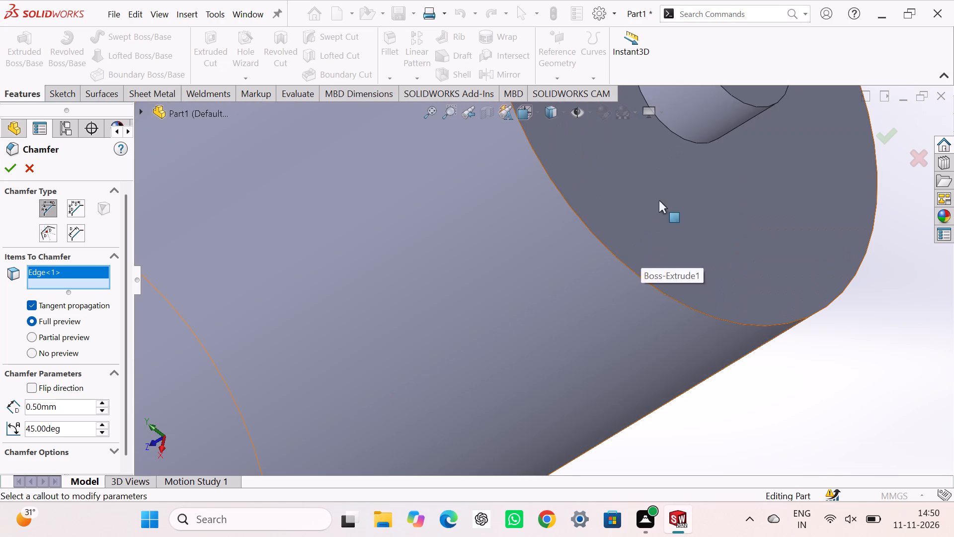
pyautogui.scroll(2, 704, 135)
pyautogui.click(689, 158)
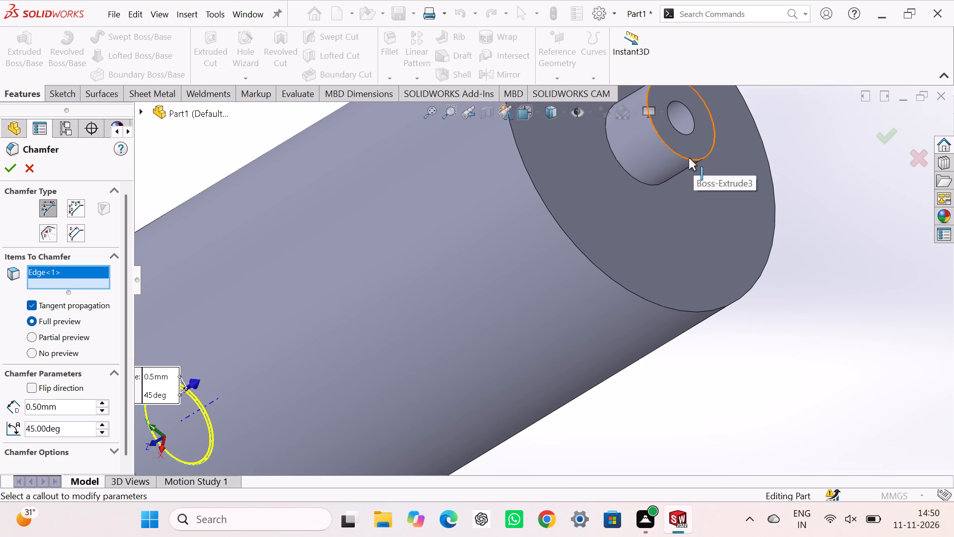
pyautogui.click(3, 165)
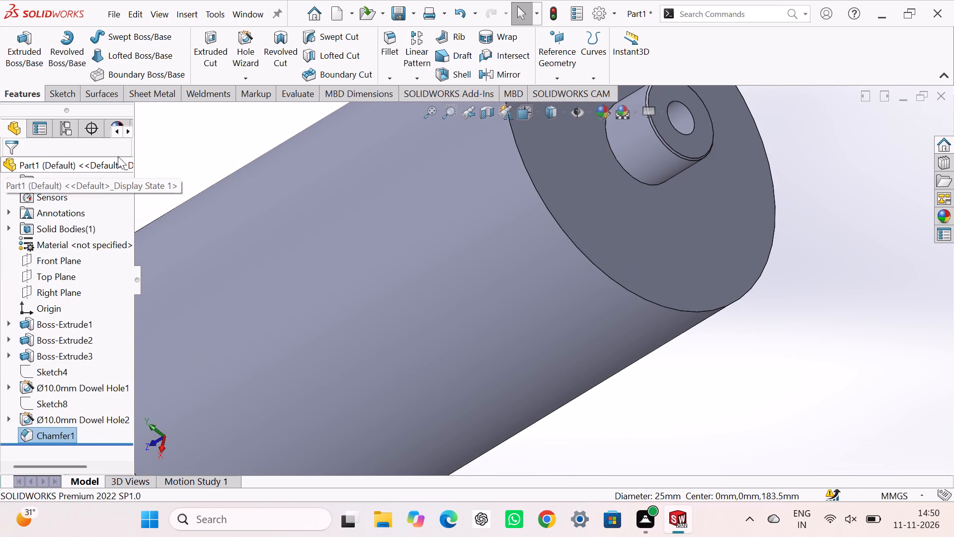
pyautogui.click(219, 137)
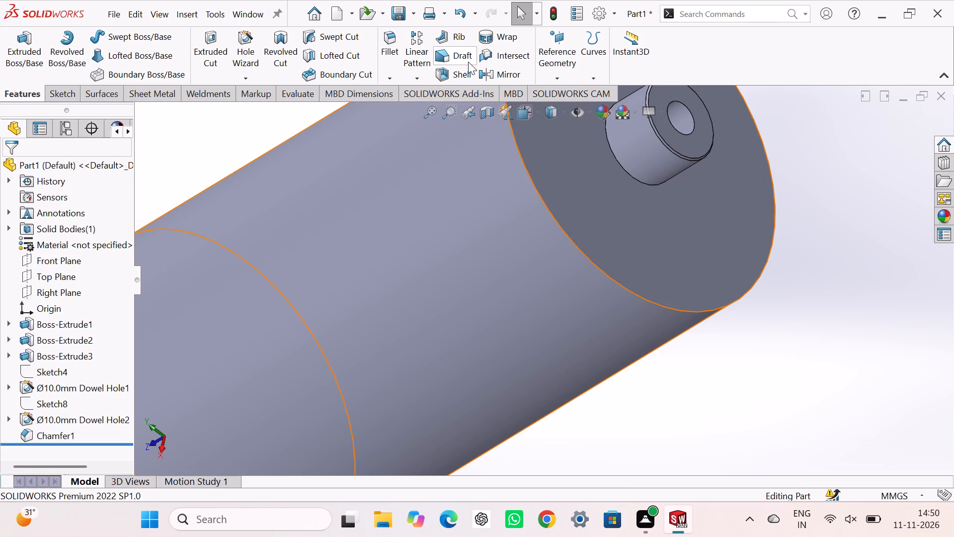
# Chamfer the outer circular edges at both ends of the 100 mm diameter body at 6 mm and 45 degrees.
pyautogui.click(390, 80)
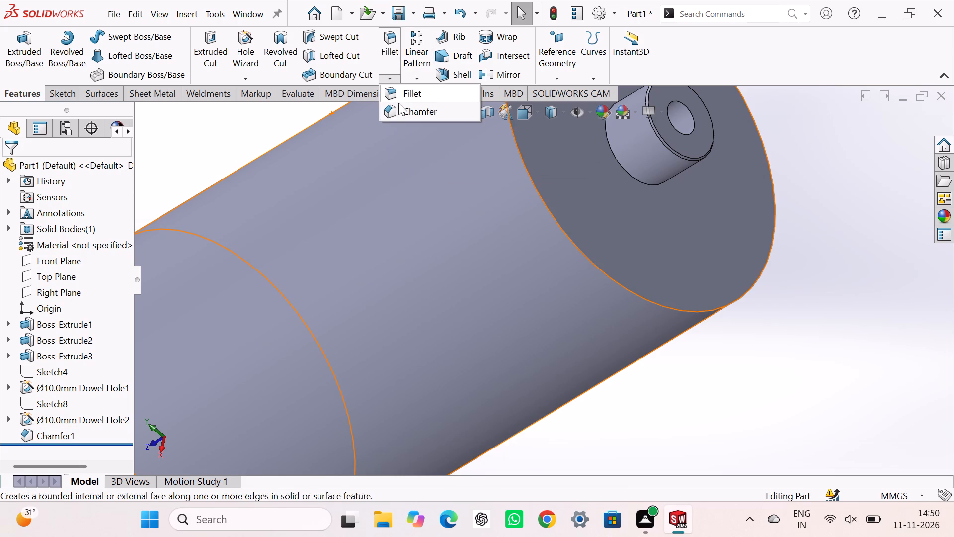
pyautogui.click(399, 109)
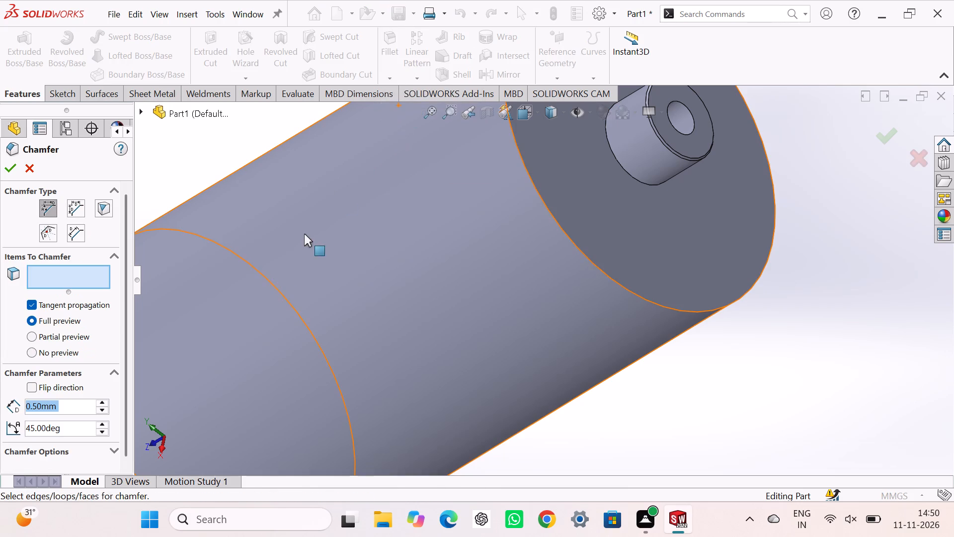
pyautogui.press('6')
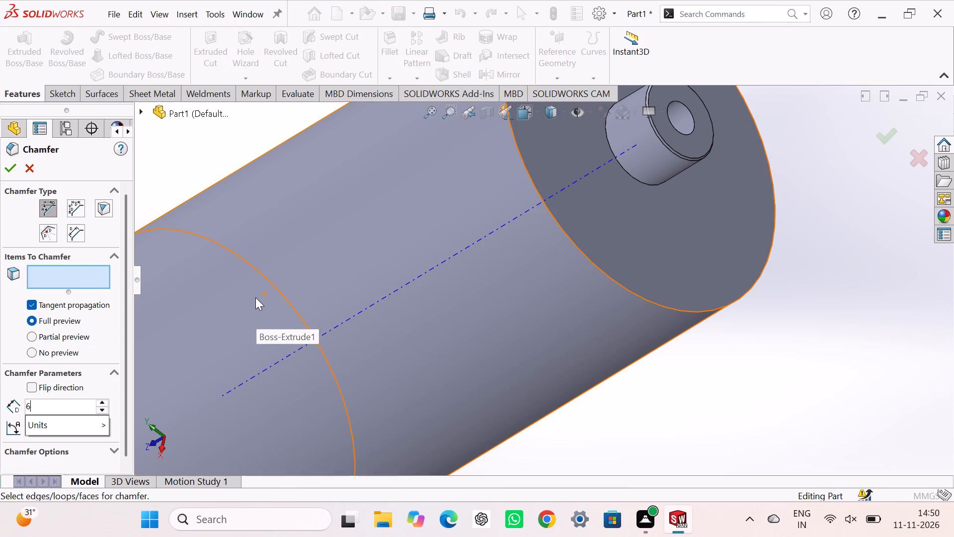
pyautogui.press('Return')
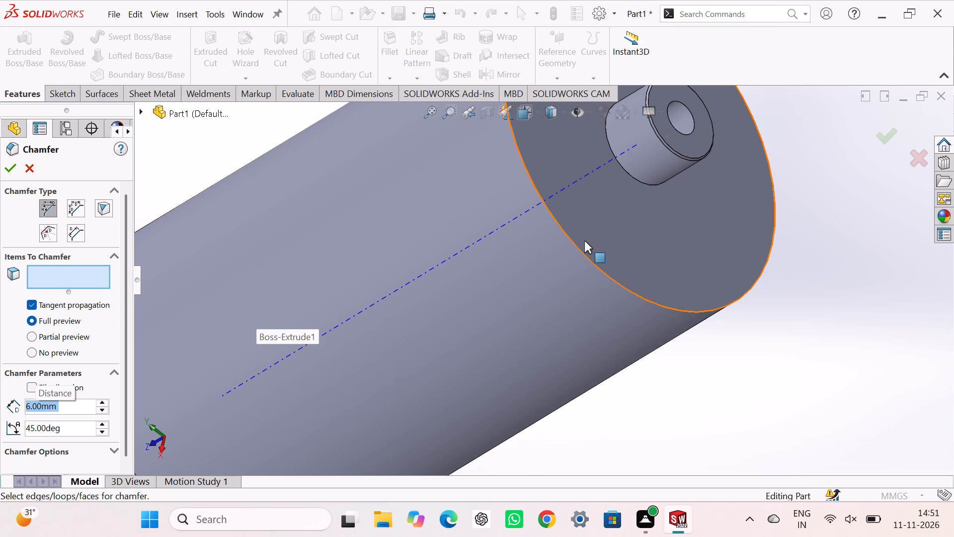
pyautogui.click(574, 247)
pyautogui.moveTo(543, 280); pyautogui.dragTo(896, 150, button='middle')
pyautogui.moveTo(519, 291); pyautogui.dragTo(562, 240, button='middle')
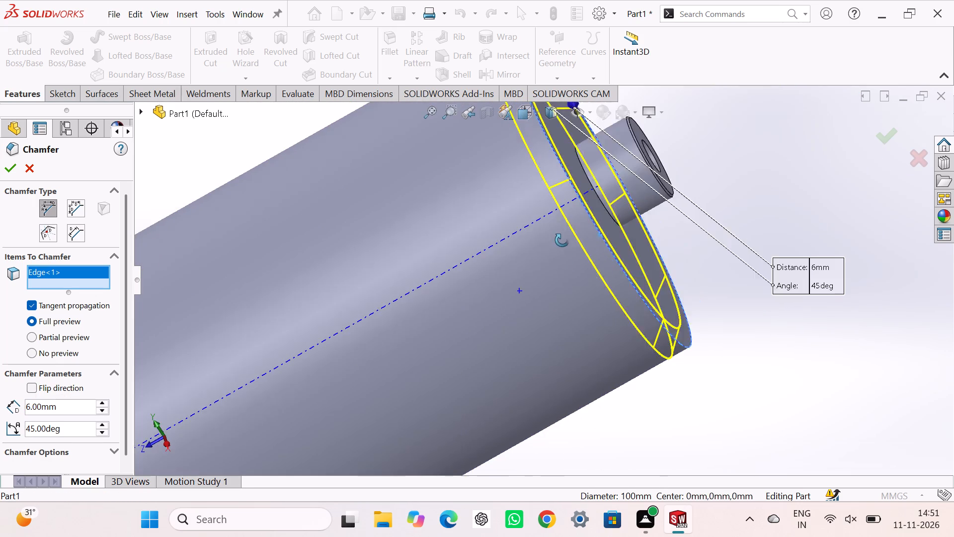
pyautogui.moveTo(562, 240); pyautogui.dragTo(564, 235, button='middle')
pyautogui.moveTo(440, 332); pyautogui.dragTo(572, 138, button='middle')
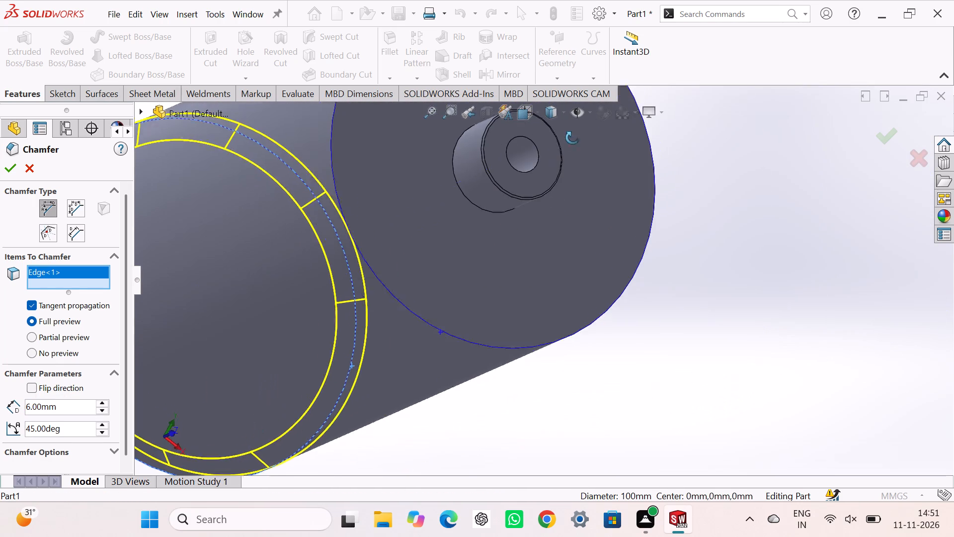
pyautogui.moveTo(572, 138); pyautogui.dragTo(604, 120, button='middle')
pyautogui.scroll(-1, 859, 165)
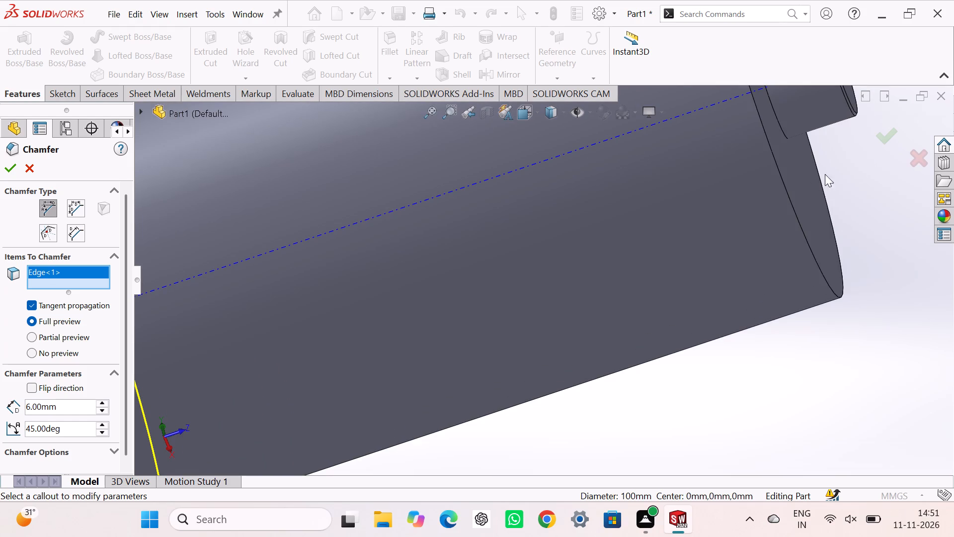
pyautogui.click(783, 187)
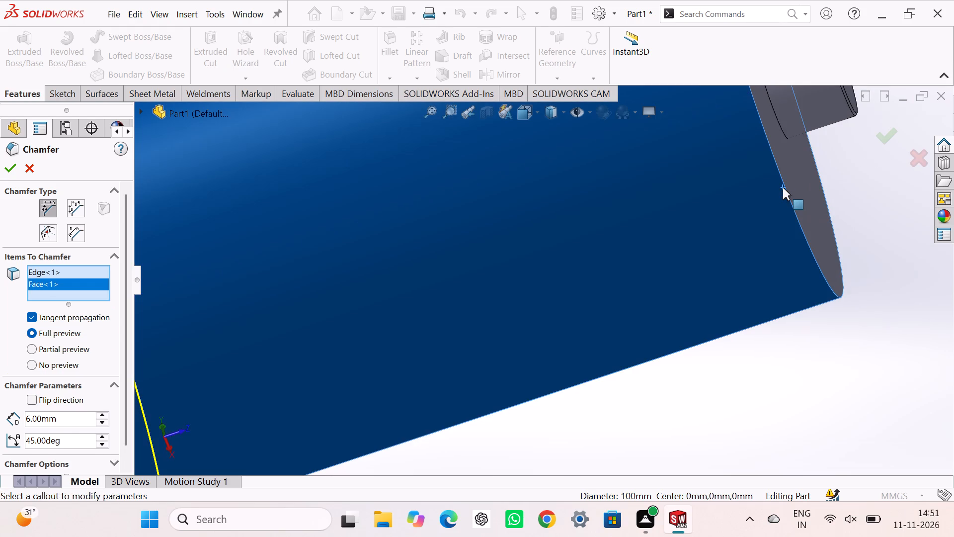
pyautogui.click(783, 186)
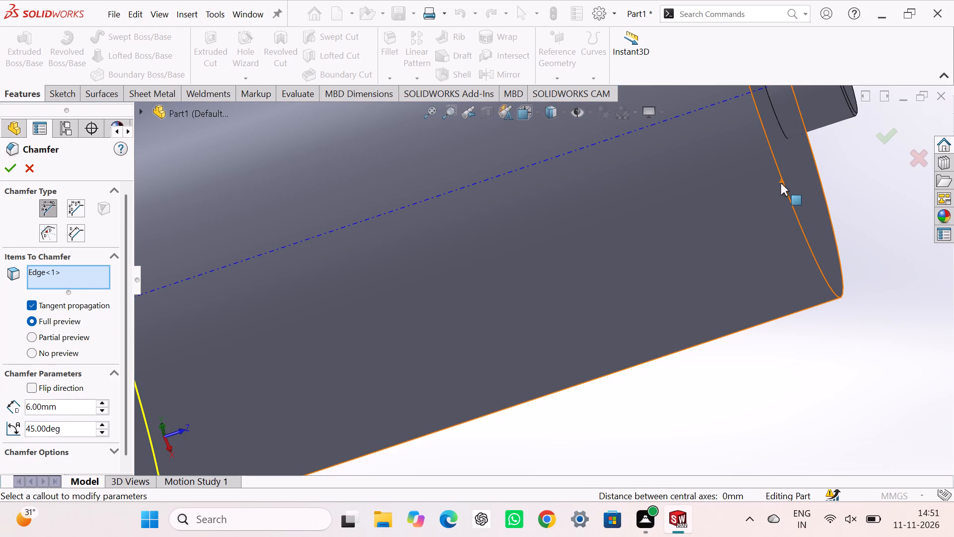
pyautogui.click(781, 183)
pyautogui.click(781, 183)
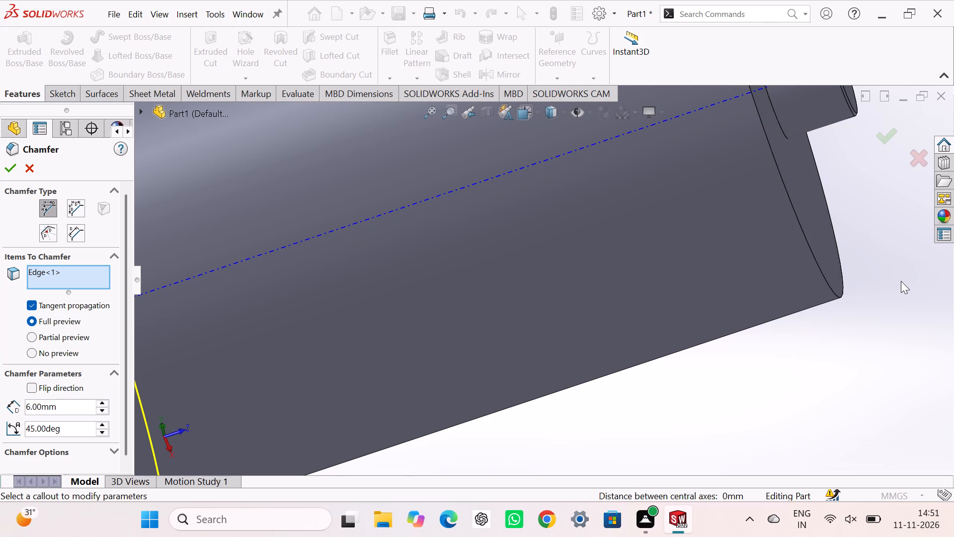
pyautogui.click(816, 258)
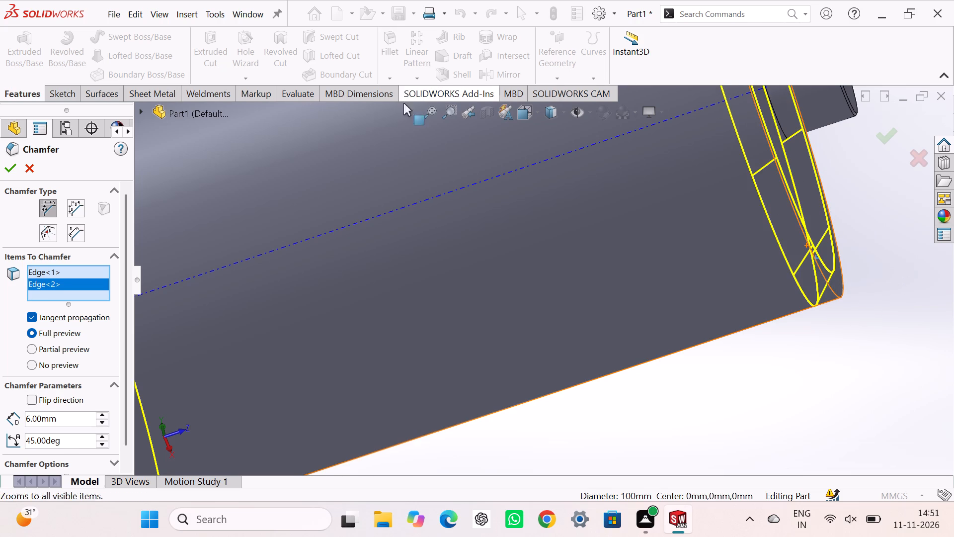
pyautogui.click(13, 170)
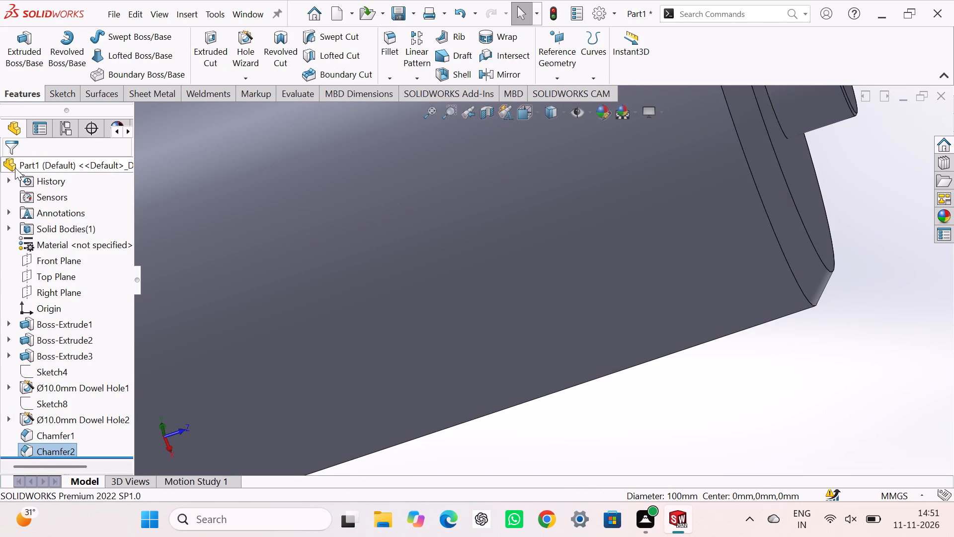
pyautogui.click(824, 330)
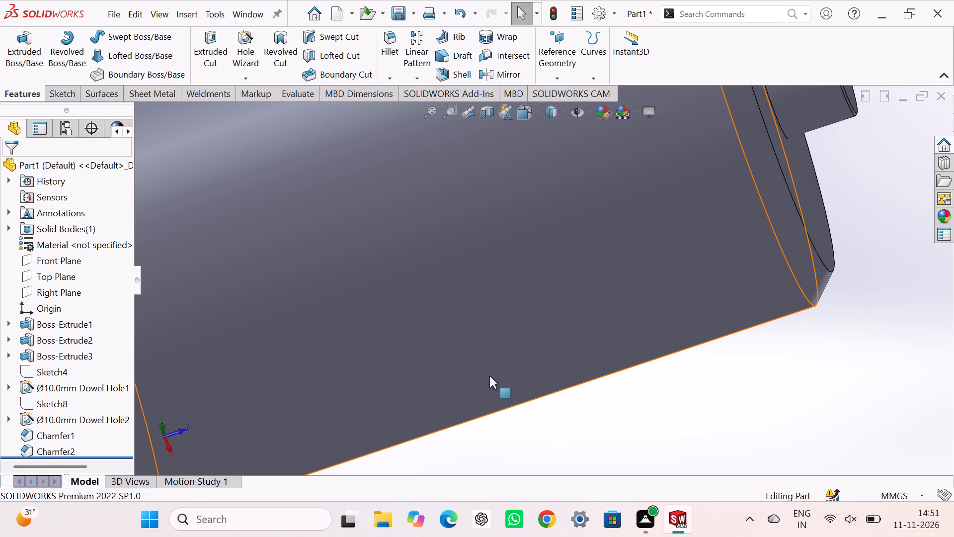
# Examine the chamfered part from both ends and return to the isometric view.
pyautogui.hotkey('ctrl', '7')
pyautogui.click(789, 332)
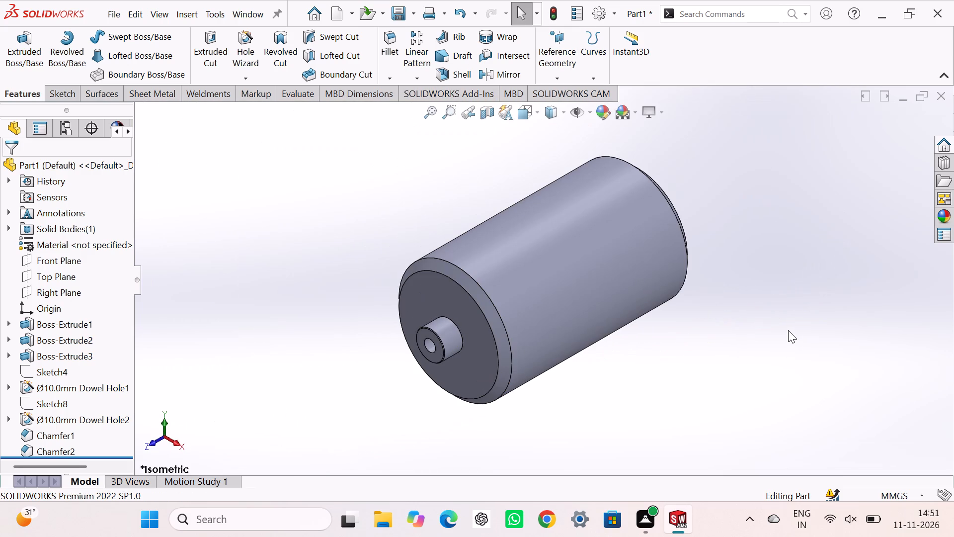
pyautogui.moveTo(767, 341); pyautogui.dragTo(711, 367, button='middle')
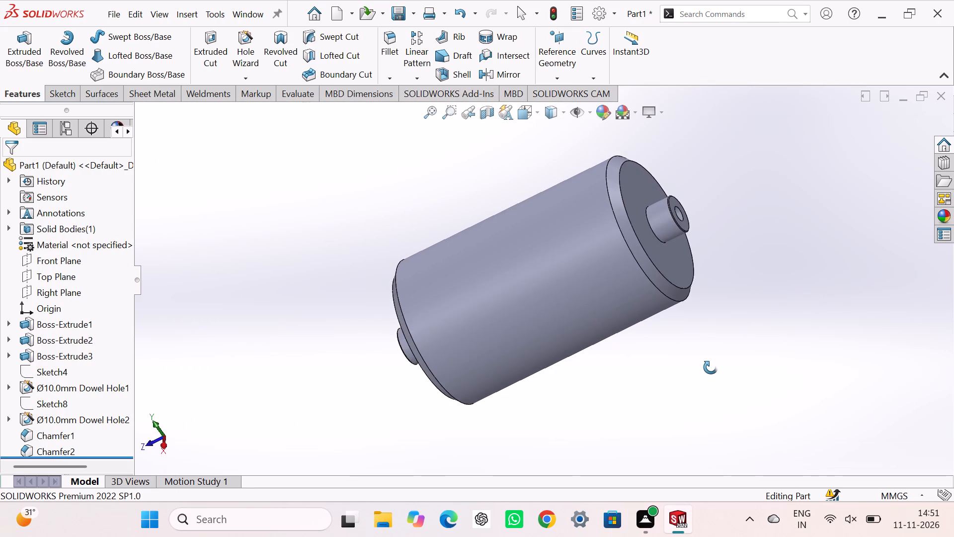
pyautogui.moveTo(711, 367); pyautogui.dragTo(720, 327, button='middle')
pyautogui.moveTo(724, 287); pyautogui.dragTo(673, 275, button='middle')
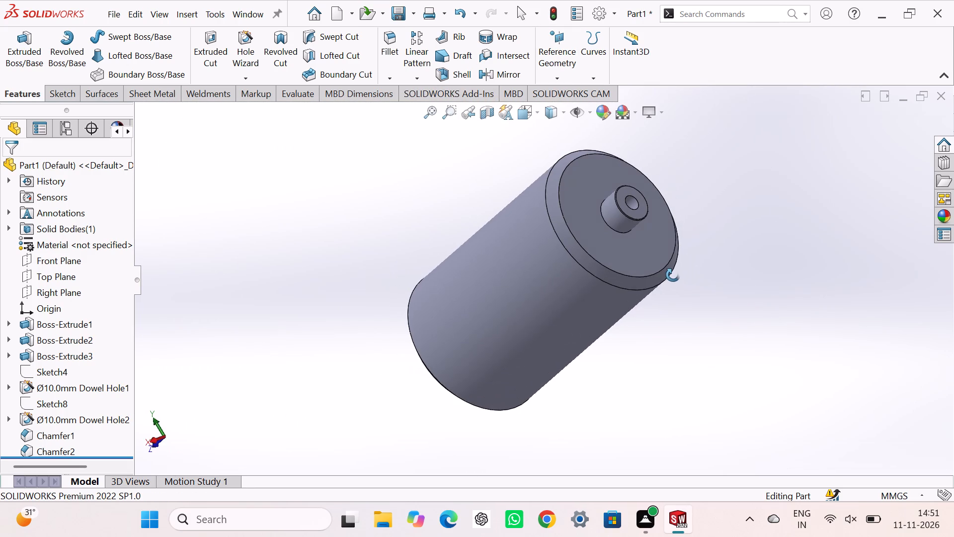
pyautogui.moveTo(673, 275); pyautogui.dragTo(721, 249, button='middle')
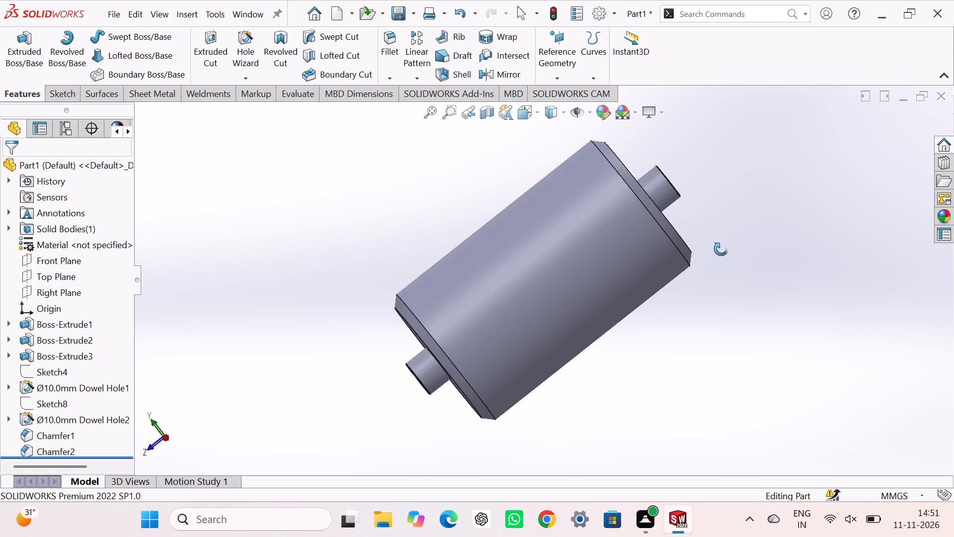
pyautogui.moveTo(721, 249); pyautogui.dragTo(644, 252, button='middle')
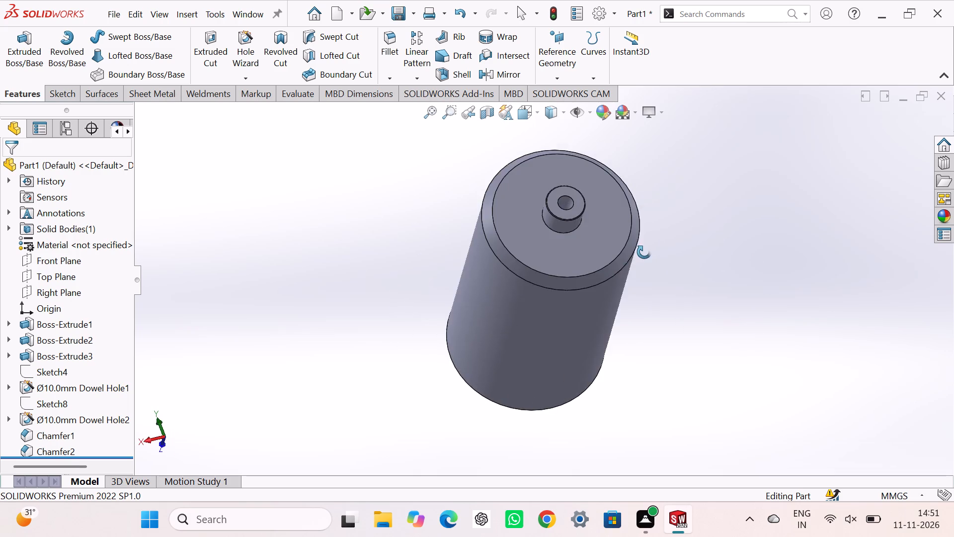
pyautogui.moveTo(644, 252); pyautogui.dragTo(756, 293, button='middle')
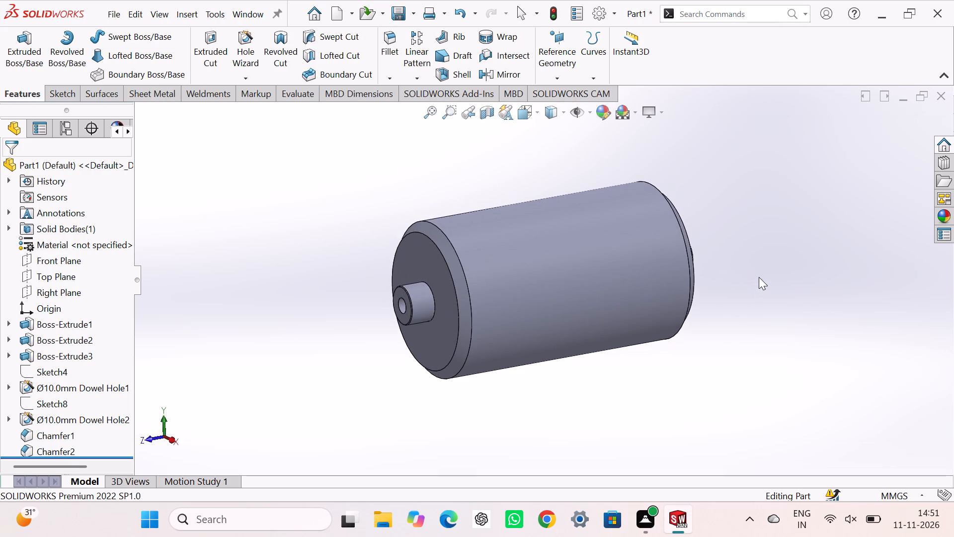
pyautogui.click(759, 277)
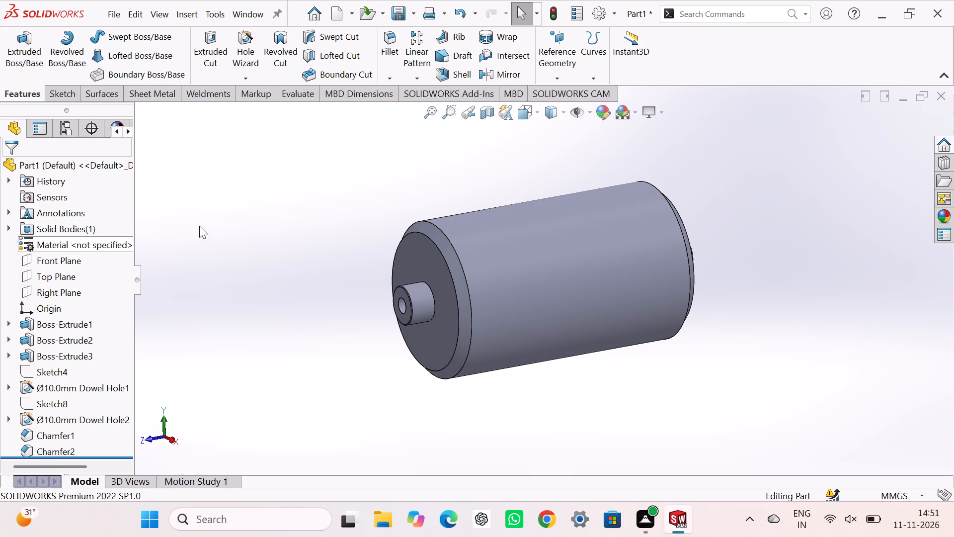
pyautogui.hotkey('ctrl', '7')
pyautogui.click(252, 206)
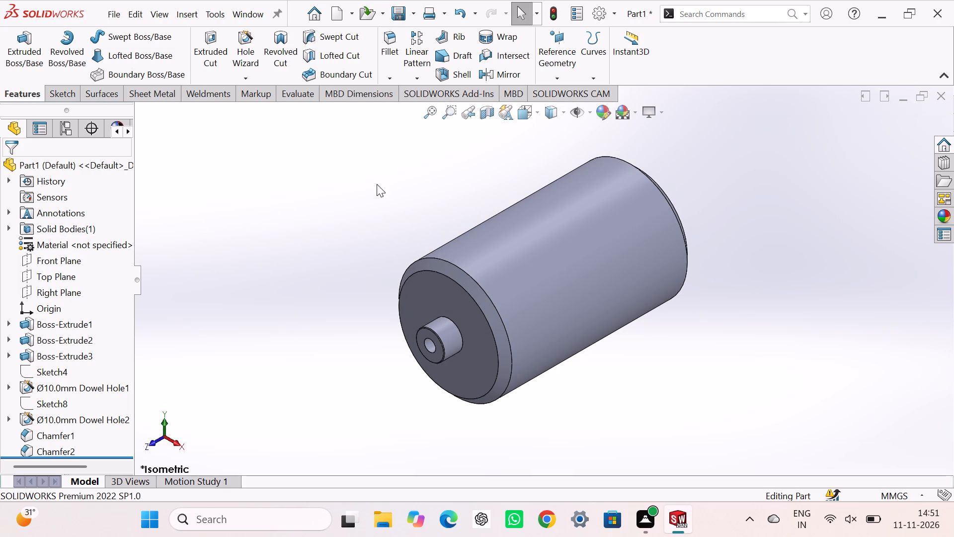
# Colour the whole part pale yellow using the standard colour swatches.
pyautogui.click(602, 113)
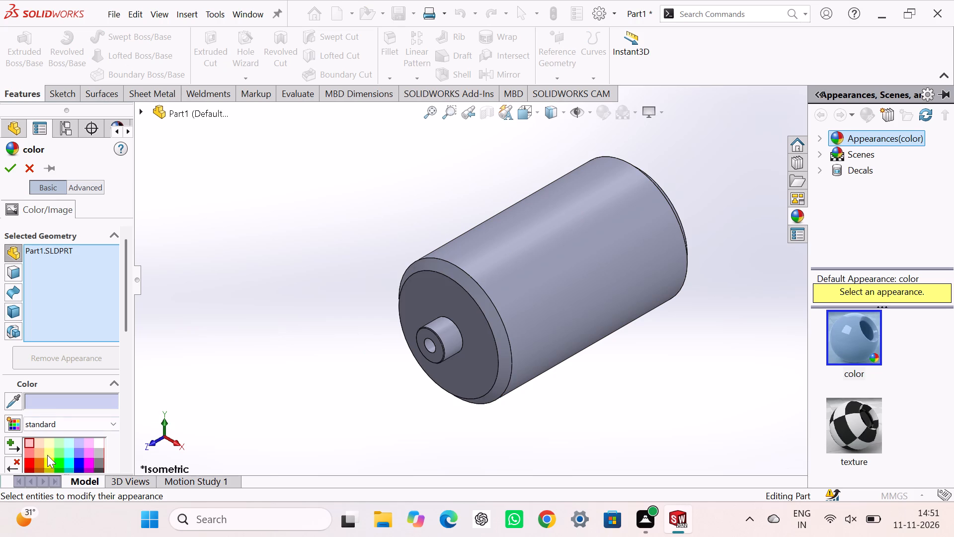
pyautogui.click(48, 453)
pyautogui.click(49, 441)
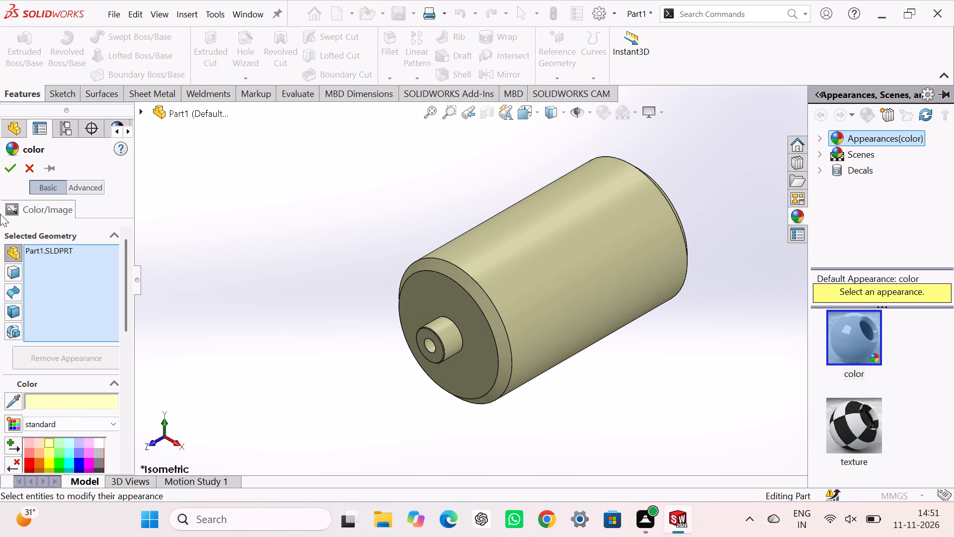
pyautogui.click(7, 164)
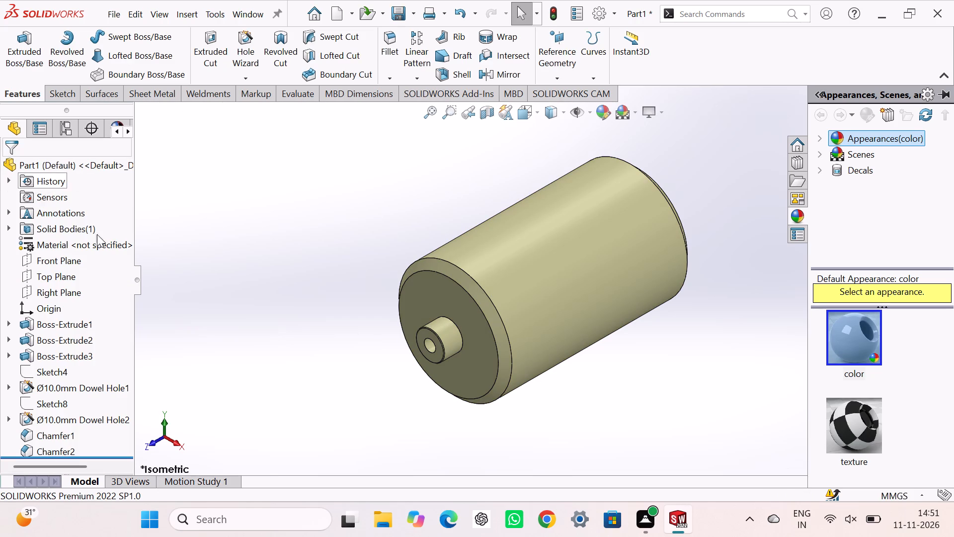
pyautogui.click(324, 259)
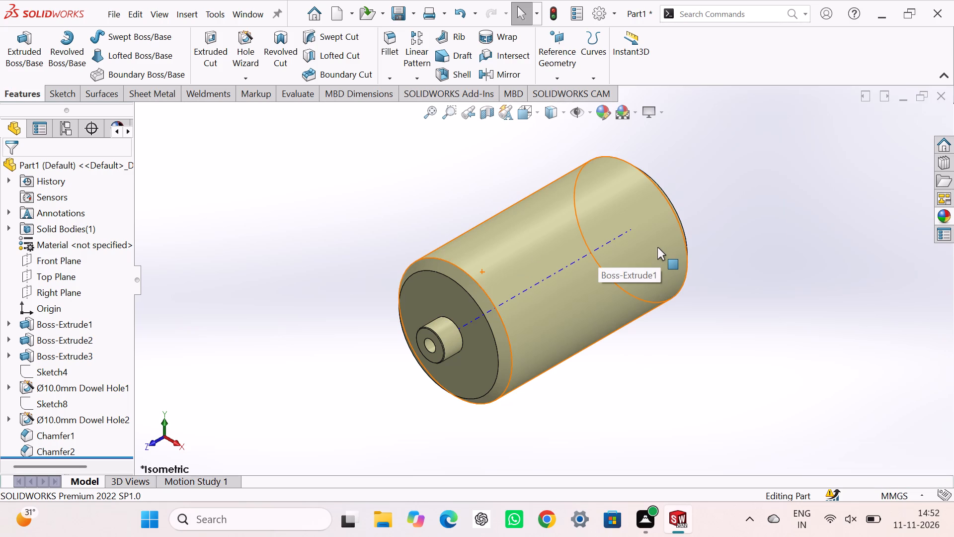
# Save the coloured part as Part1.SLDPRT in the Solidworks folder.
pyautogui.click(337, 247)
pyautogui.moveTo(337, 246); pyautogui.dragTo(336, 245, button='middle')
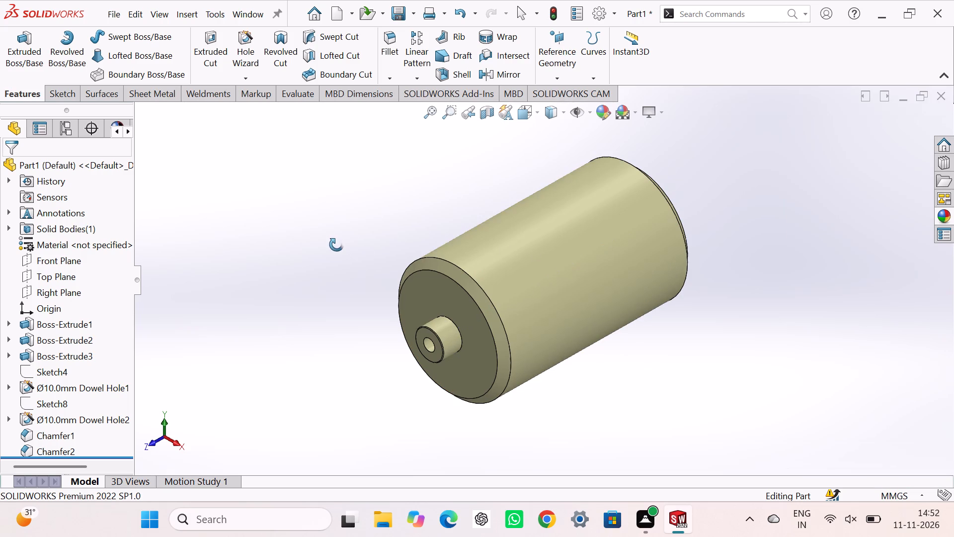
pyautogui.moveTo(336, 245); pyautogui.dragTo(330, 240, button='middle')
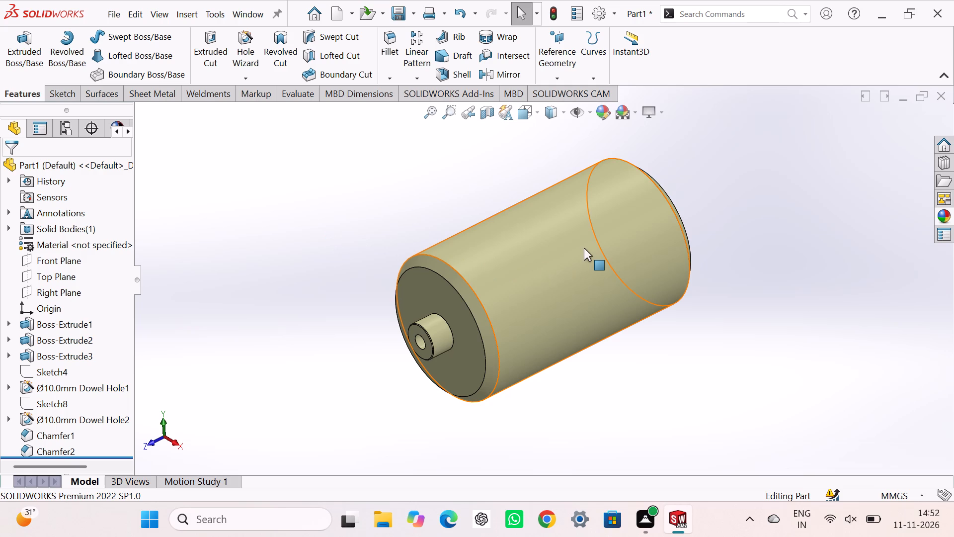
pyautogui.hotkey('ctrl', 's')
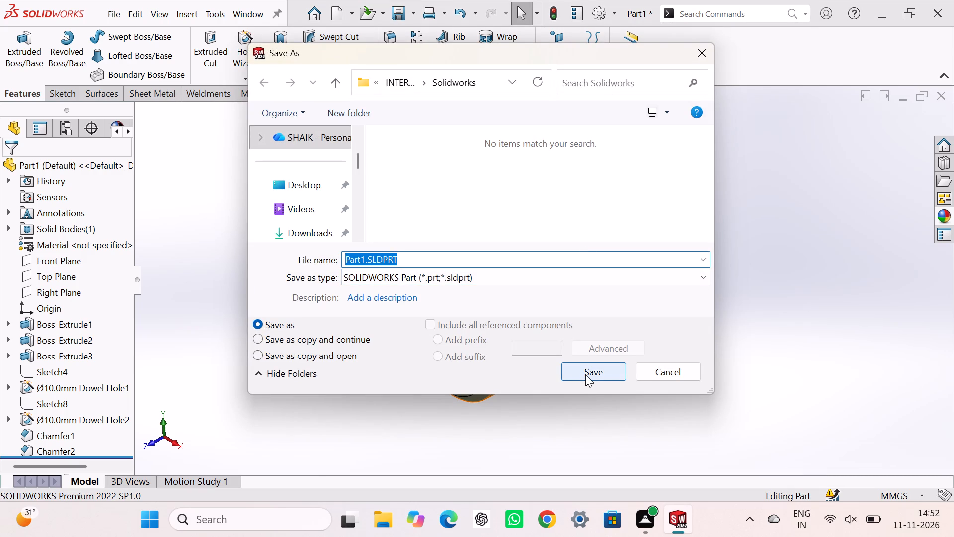
pyautogui.click(585, 374)
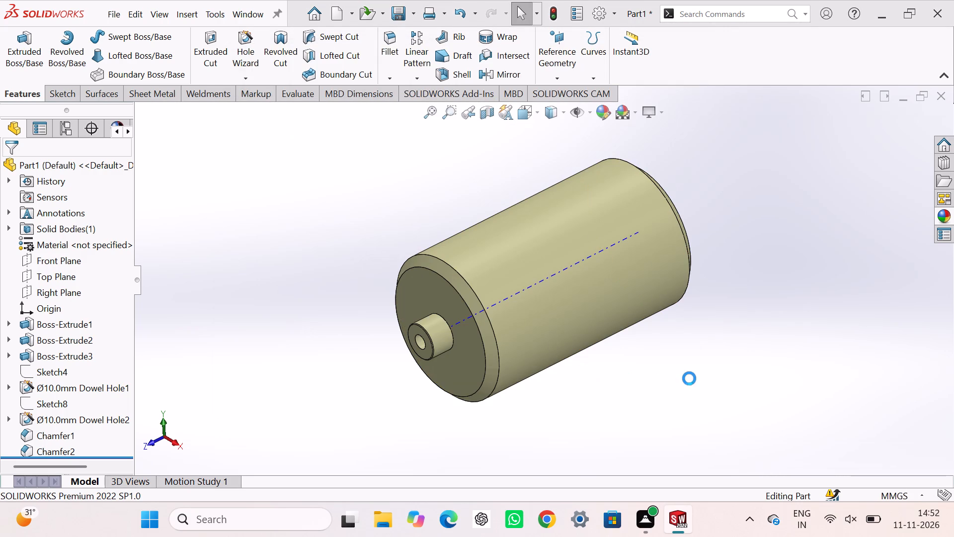
pyautogui.click(689, 377)
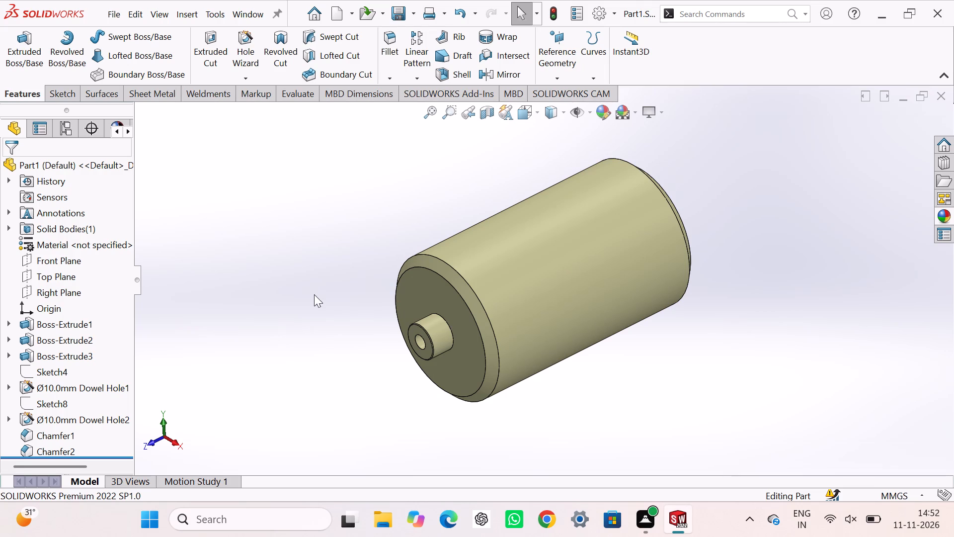
pyautogui.doubleClick(308, 248)
pyautogui.hotkey('ctrl', 's')
# Create a new part document.
pyautogui.hotkey('ctrl', 'n')
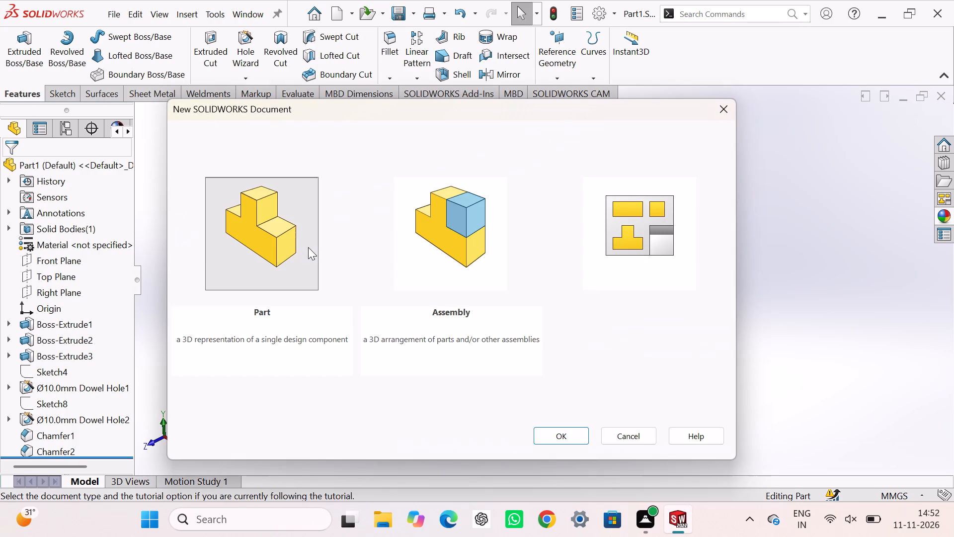
pyautogui.click(573, 429)
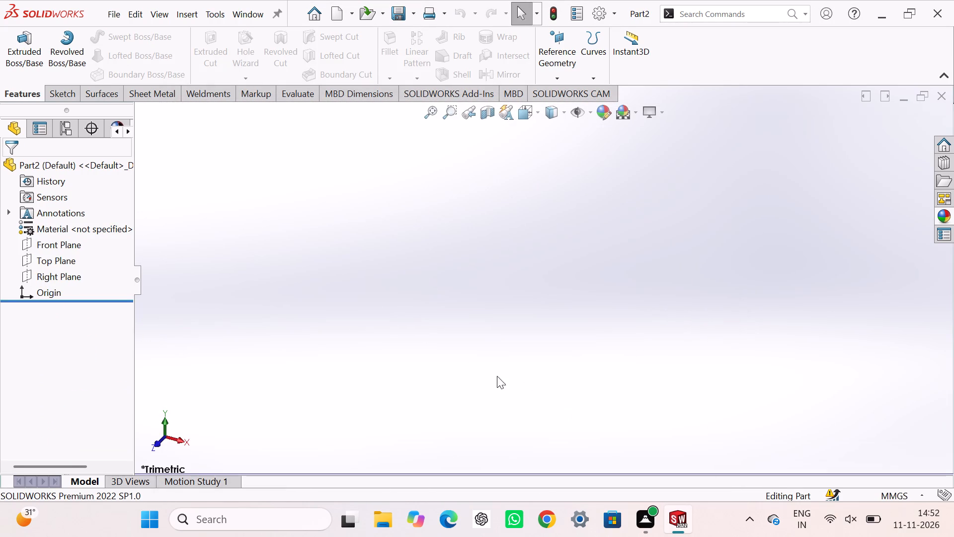
# Sketch a centre rectangle about 302 by 59 mm on the Front Plane, centred on the origin.
pyautogui.click(52, 241)
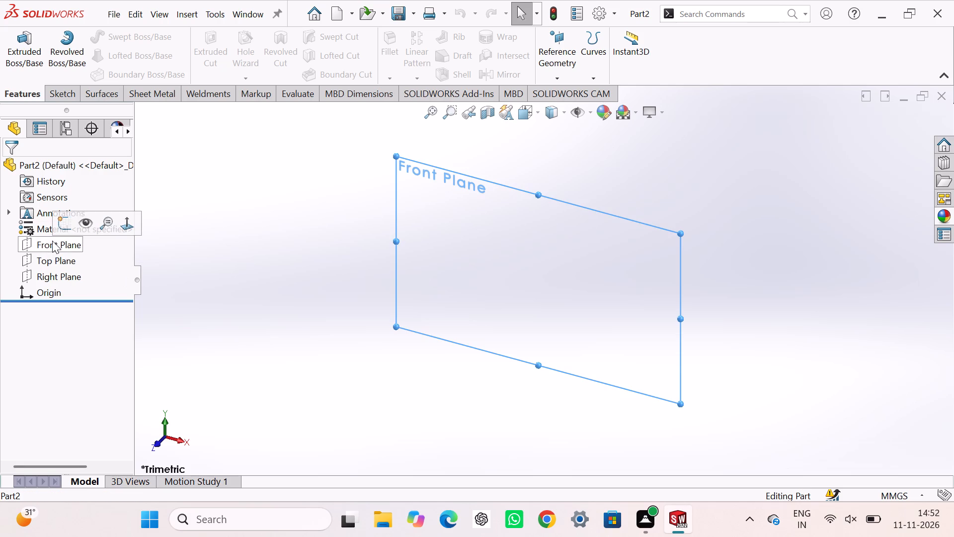
pyautogui.click(57, 232)
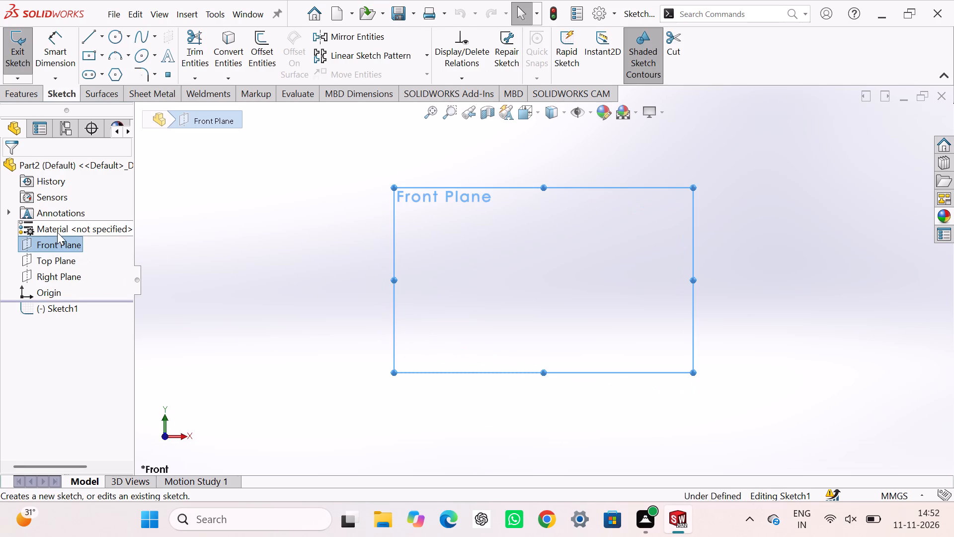
pyautogui.click(215, 198)
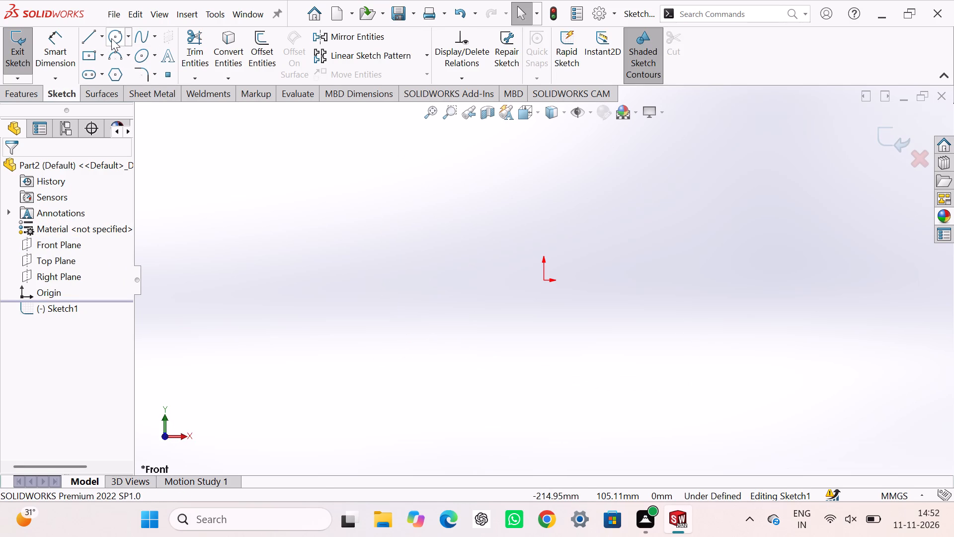
pyautogui.click(91, 57)
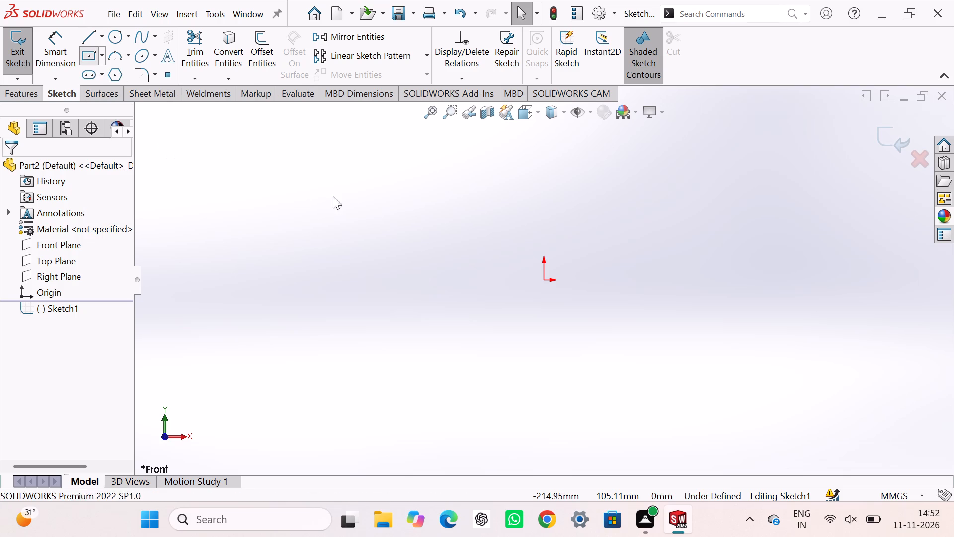
pyautogui.click(545, 280)
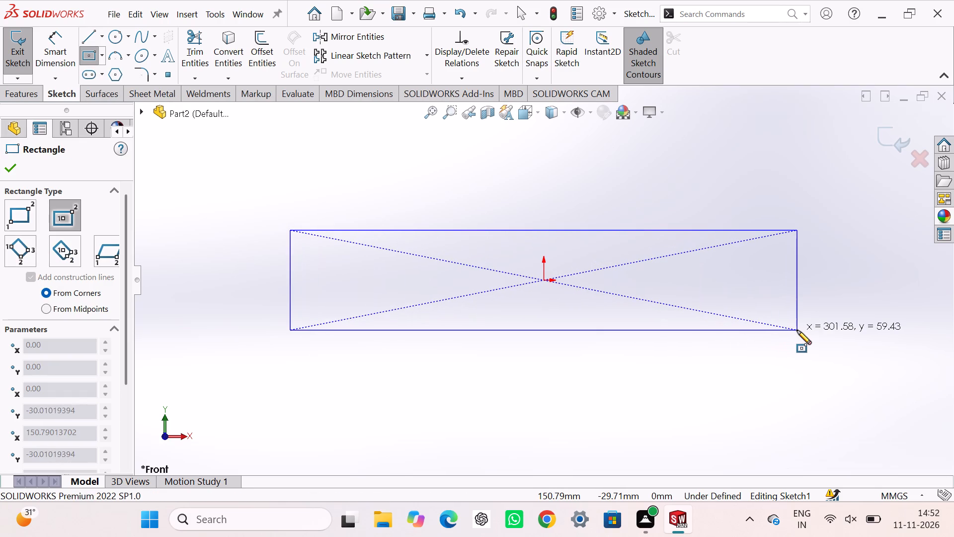
pyautogui.click(797, 330)
# Dimension the rectangle's horizontal edge to 580 mm.
pyautogui.moveTo(803, 372); pyautogui.dragTo(810, 255, button='right')
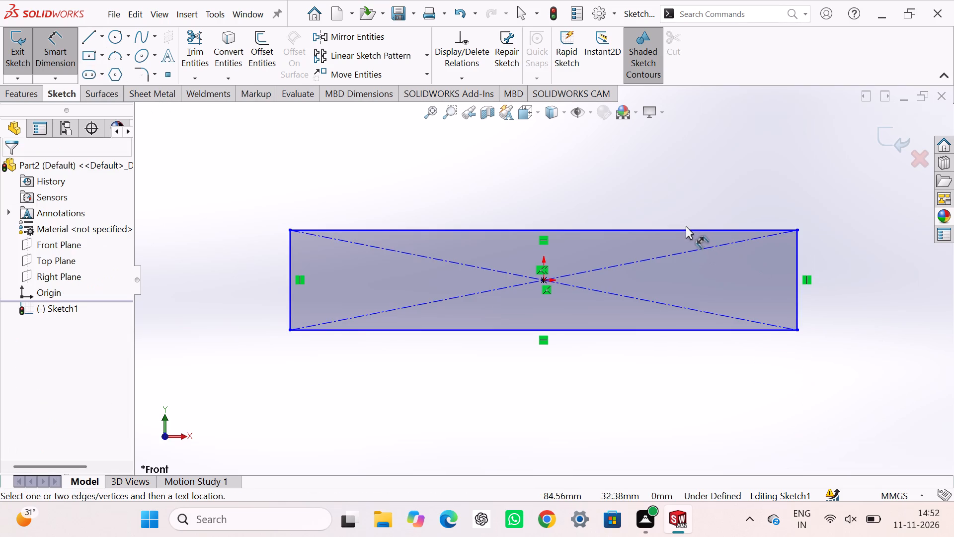
pyautogui.click(685, 229)
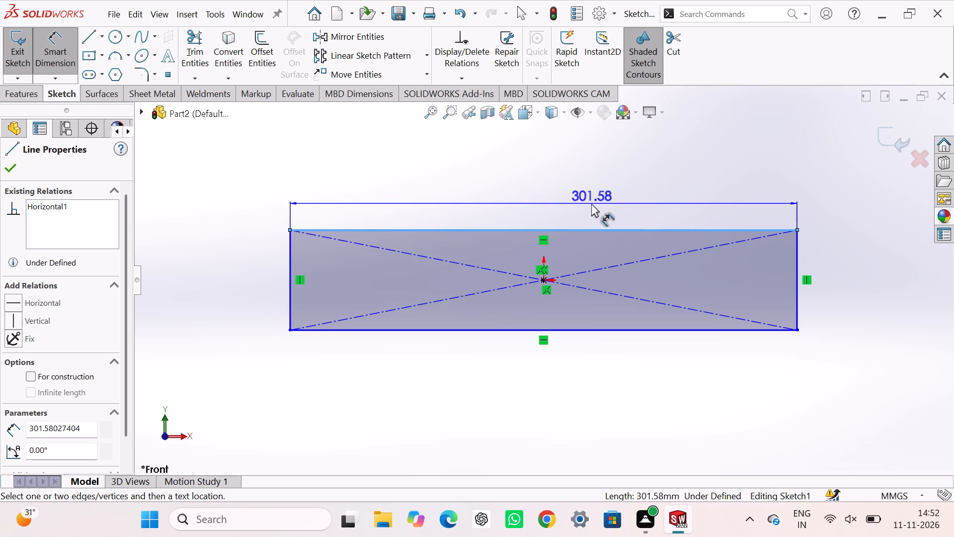
pyautogui.click(591, 203)
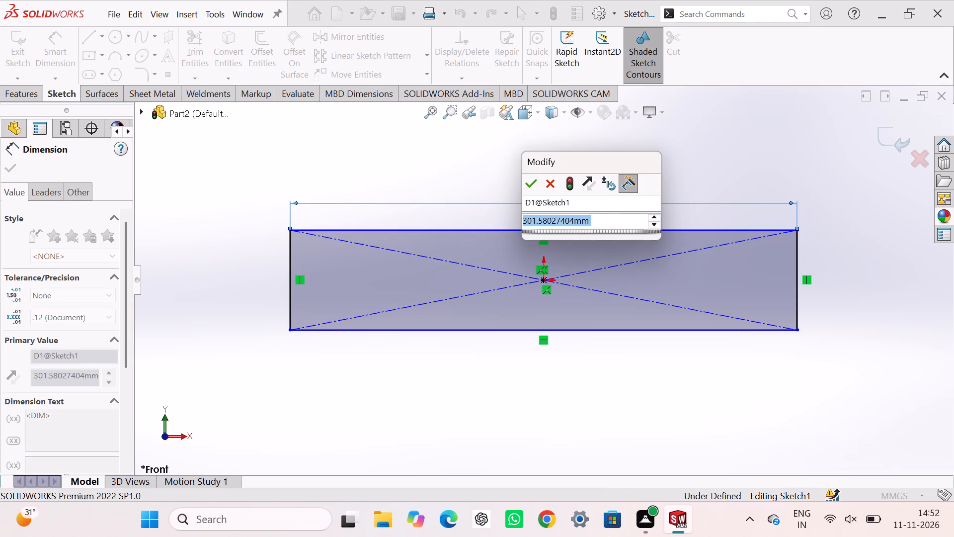
pyautogui.press('5')
pyautogui.write('80')
pyautogui.press('Return')
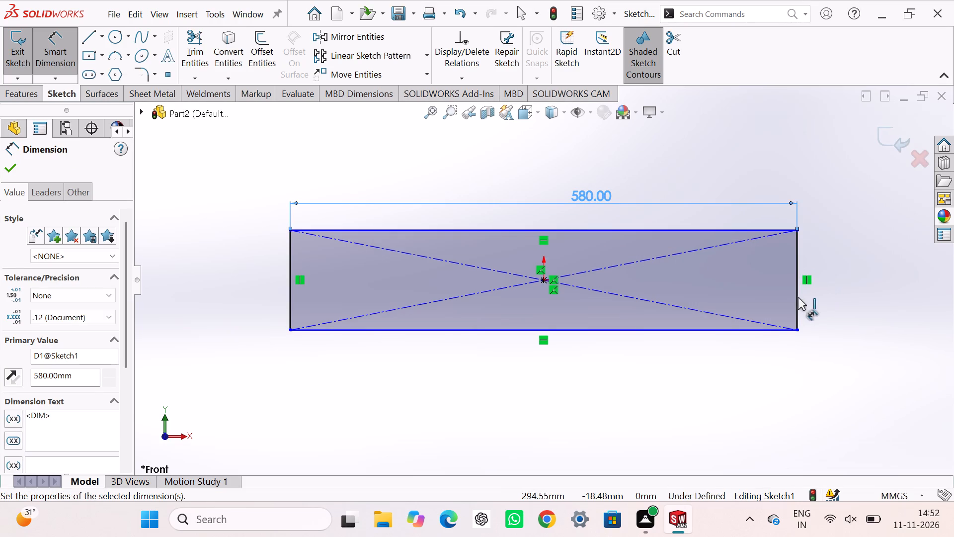
# Dimension the rectangle's vertical edge to 80 mm and exit the sketch.
pyautogui.click(795, 291)
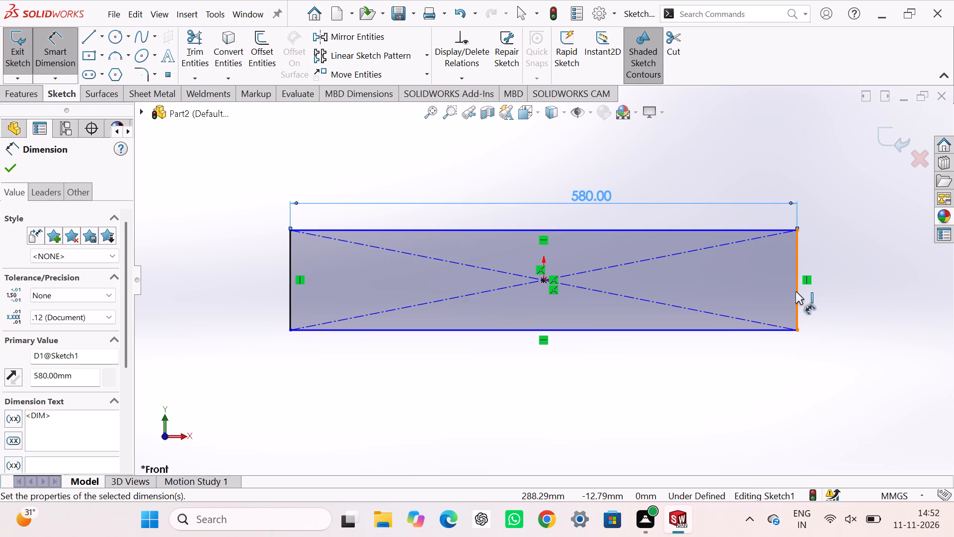
pyautogui.click(824, 281)
pyautogui.click(818, 283)
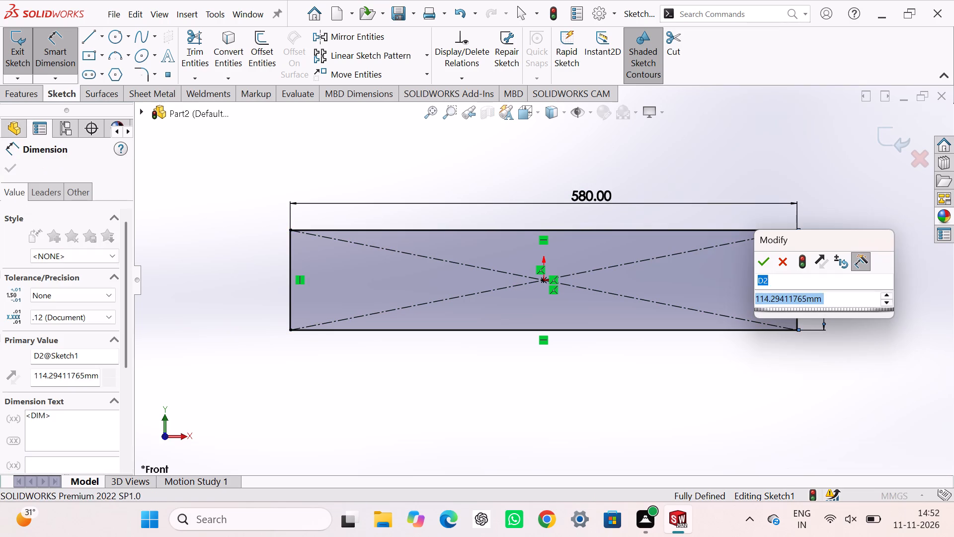
pyautogui.click(813, 297)
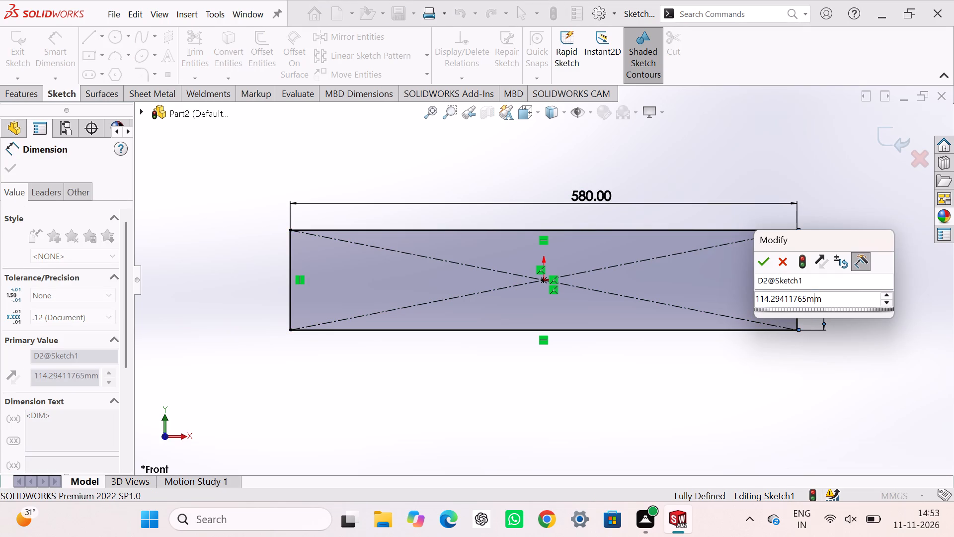
pyautogui.doubleClick(813, 294)
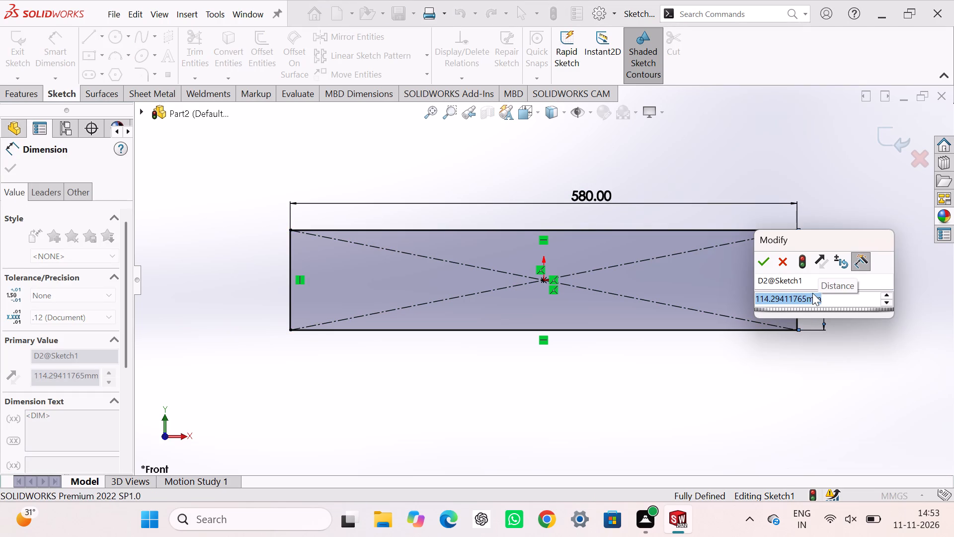
pyautogui.write('80')
pyautogui.press('Return')
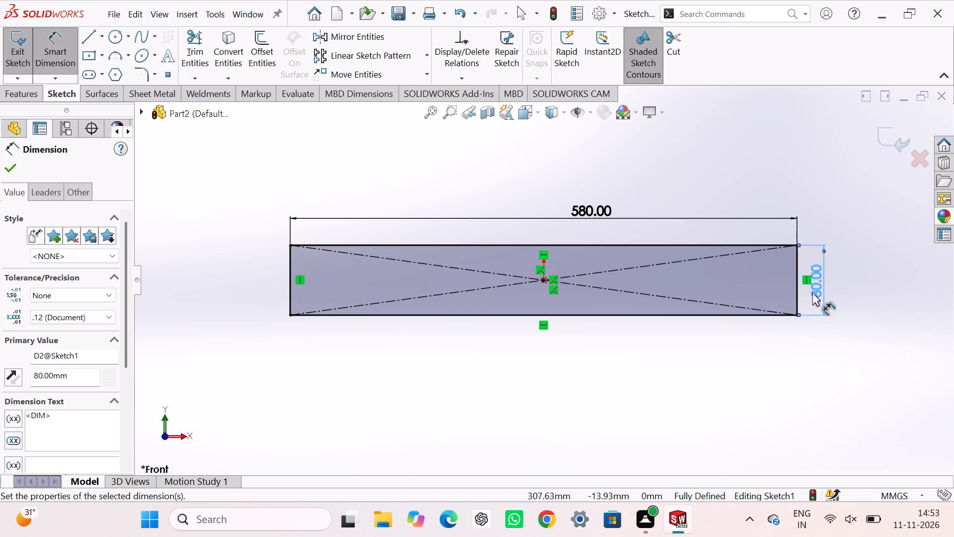
pyautogui.click(874, 138)
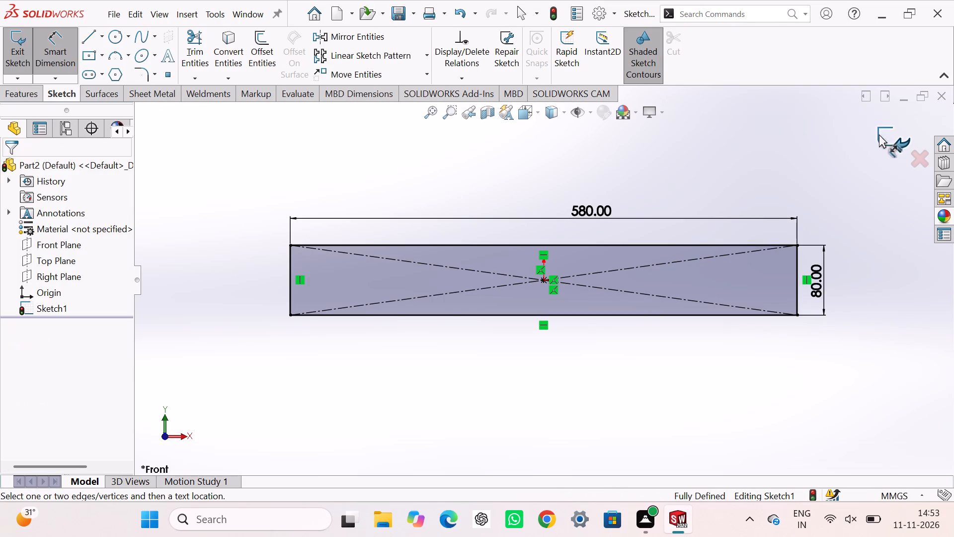
pyautogui.click(880, 133)
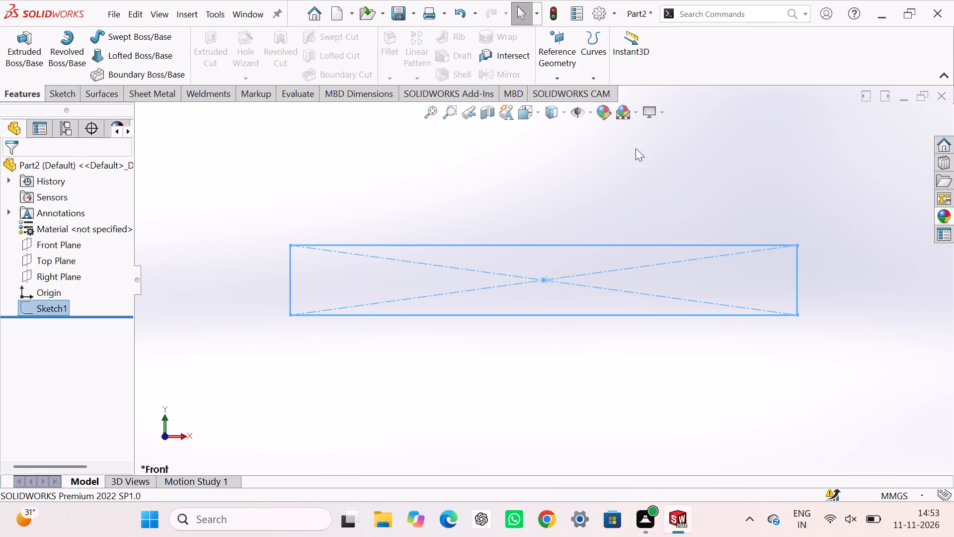
# Extrude the rectangle sketch as a blind boss 16 mm deep.
pyautogui.click(28, 50)
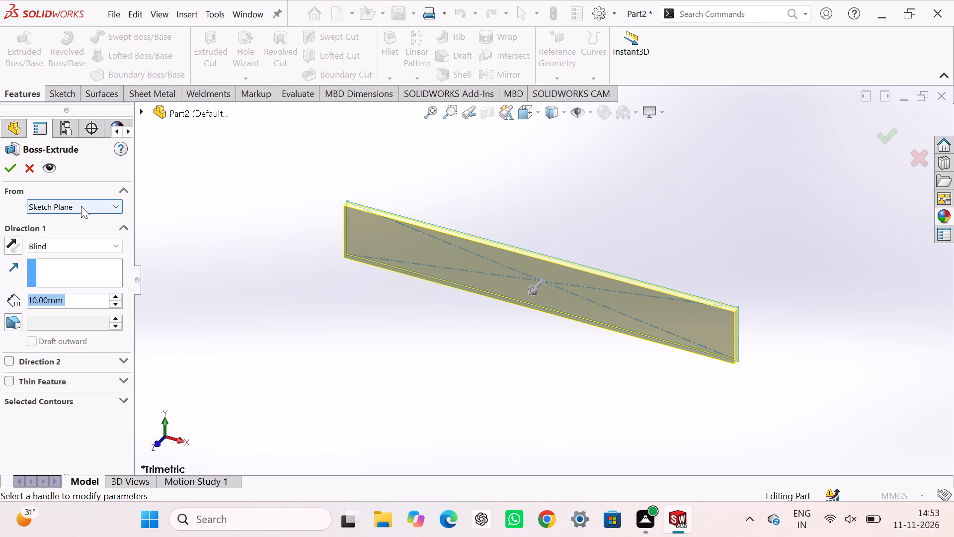
pyautogui.press('1')
pyautogui.press('6')
pyautogui.press('Return')
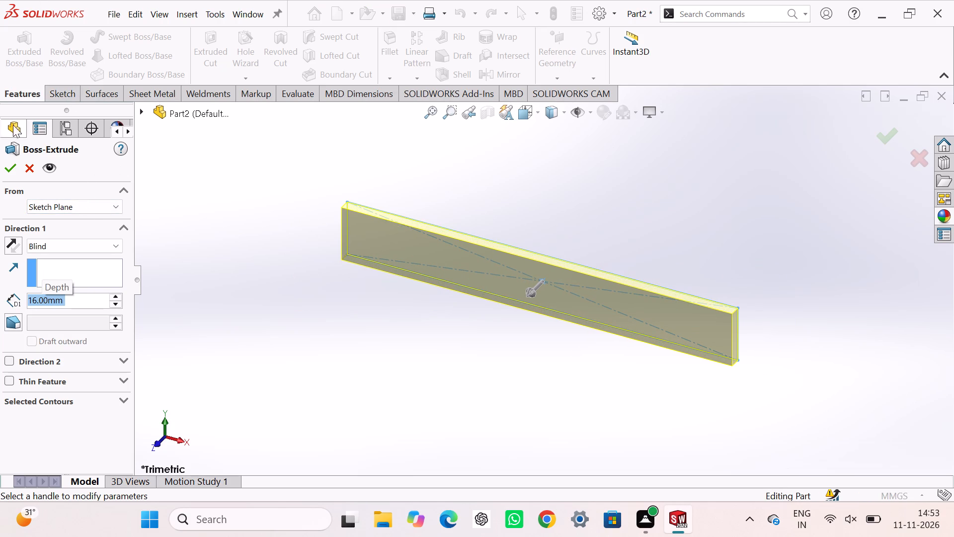
pyautogui.click(12, 165)
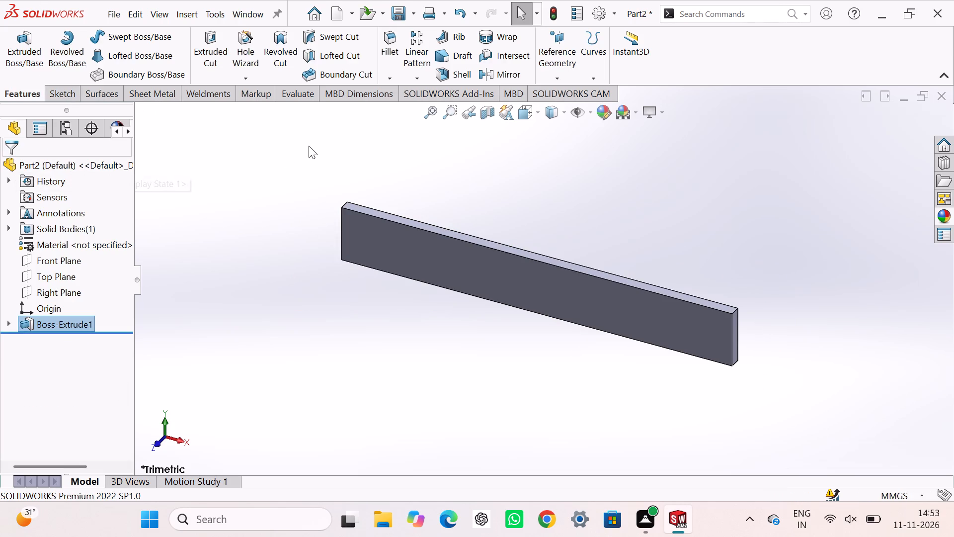
pyautogui.moveTo(309, 146); pyautogui.dragTo(310, 141)
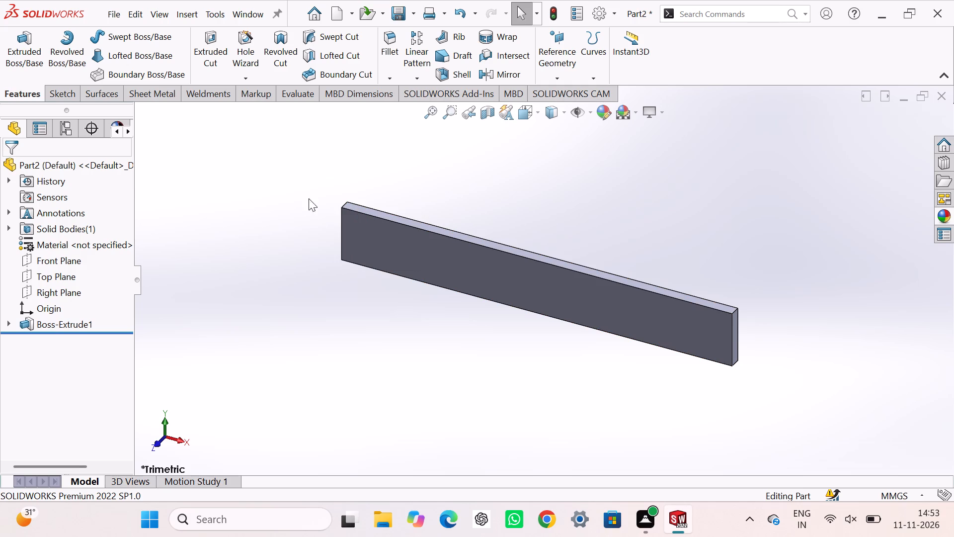
# Apply the light orange colour from the standard swatches to the whole bar part.
pyautogui.click(607, 112)
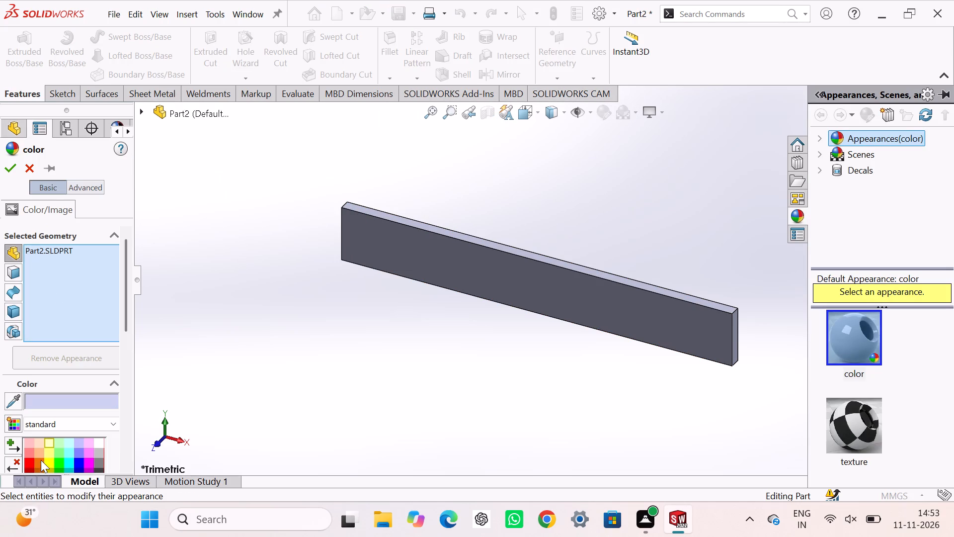
pyautogui.click(41, 443)
pyautogui.click(41, 455)
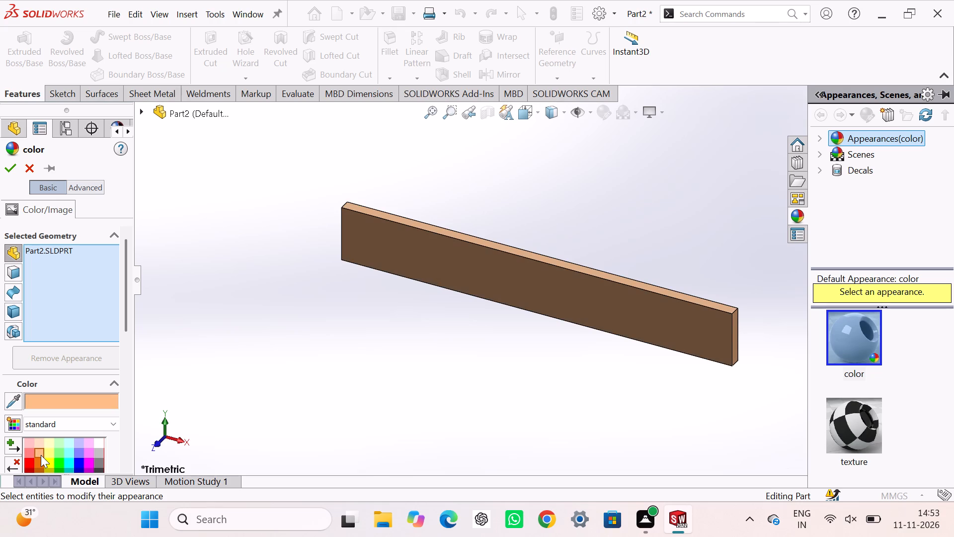
pyautogui.click(9, 168)
pyautogui.click(200, 181)
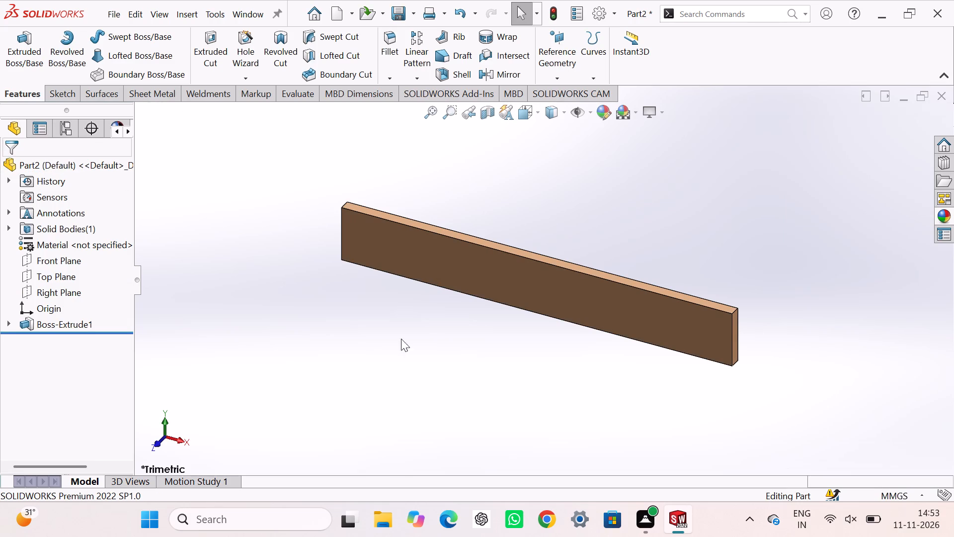
# On the bar's large front face, sketch a row of five circles of about 12 to 14 mm radius along the lower edge.
pyautogui.click(487, 272)
pyautogui.click(534, 240)
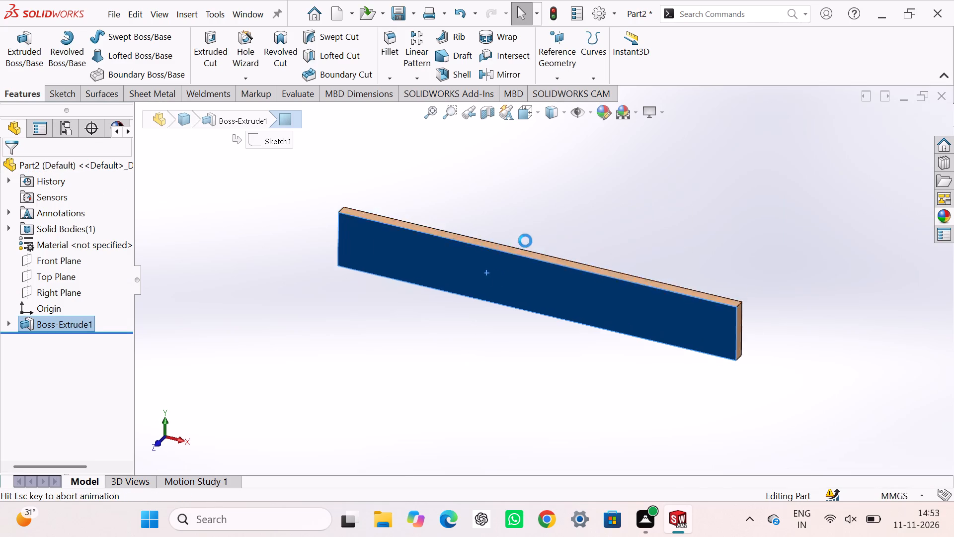
pyautogui.click(227, 252)
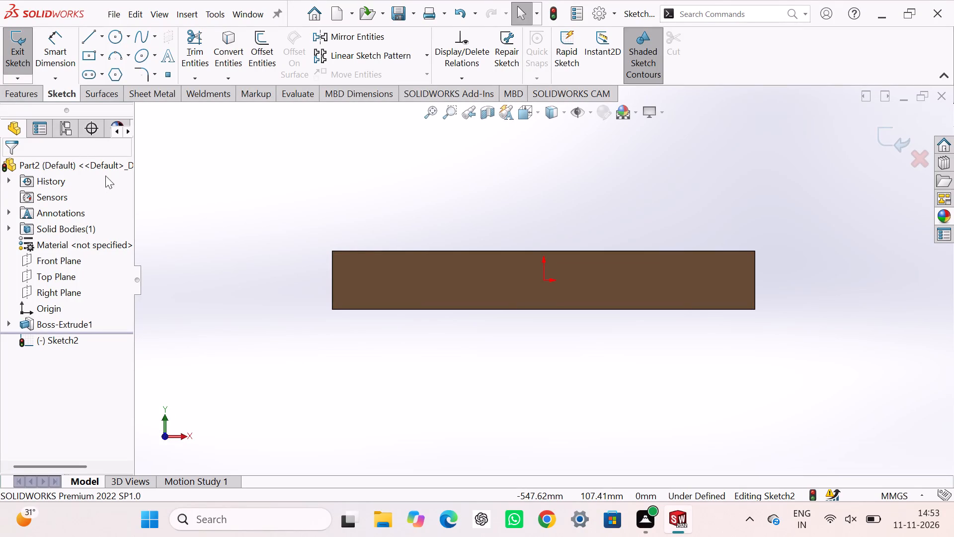
pyautogui.doubleClick(114, 35)
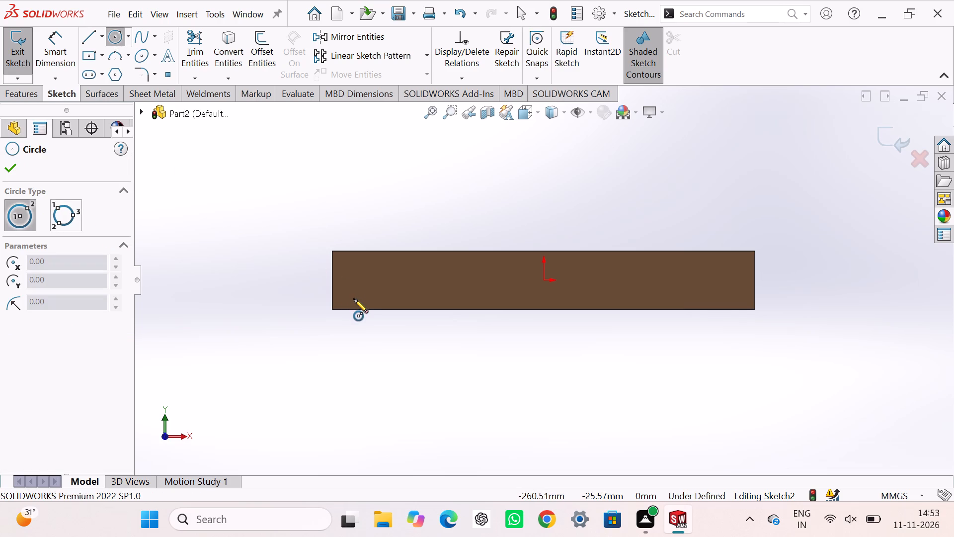
pyautogui.click(347, 297)
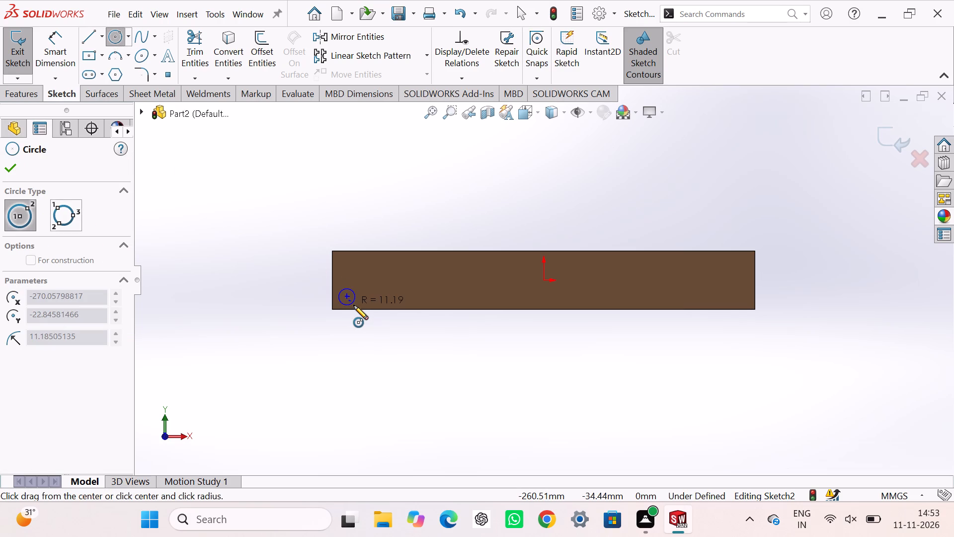
pyautogui.click(354, 304)
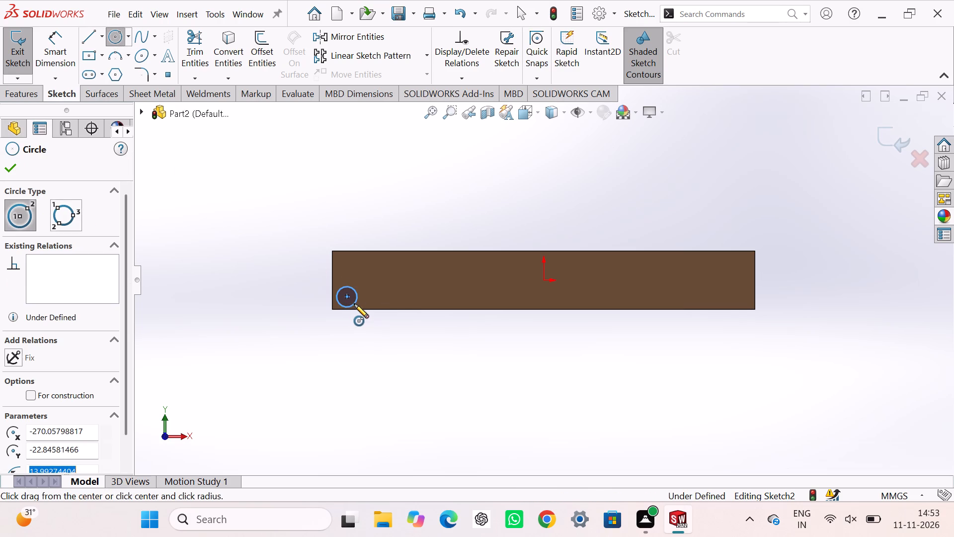
pyautogui.click(445, 296)
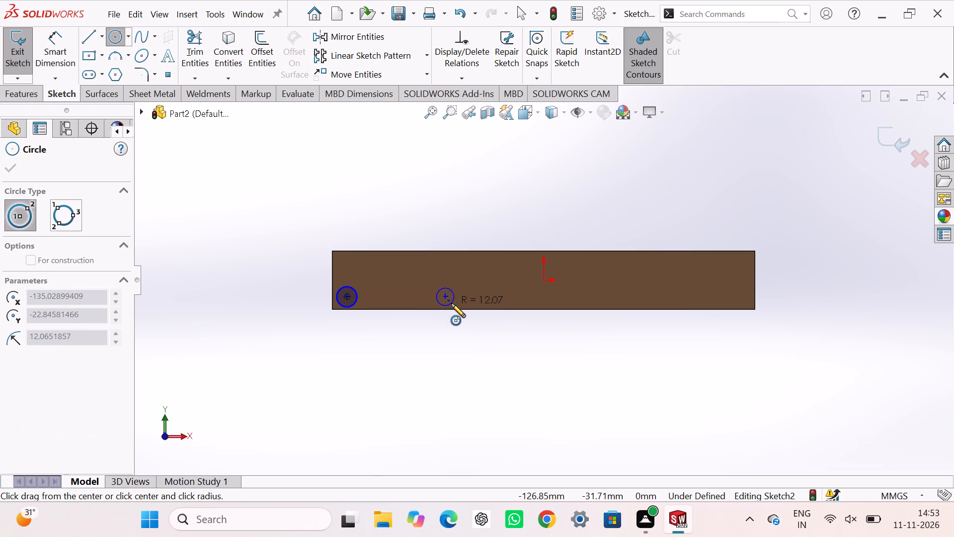
pyautogui.click(451, 303)
pyautogui.click(536, 299)
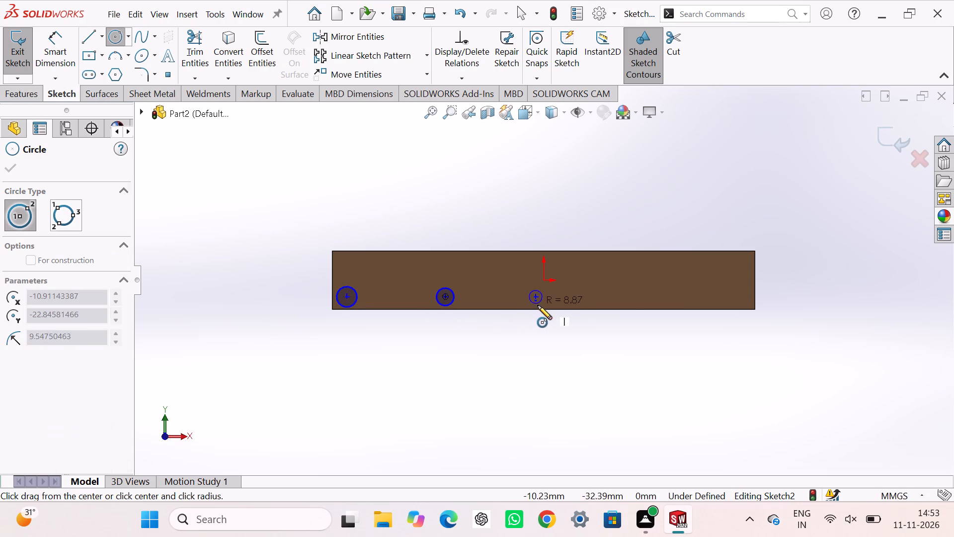
pyautogui.click(538, 307)
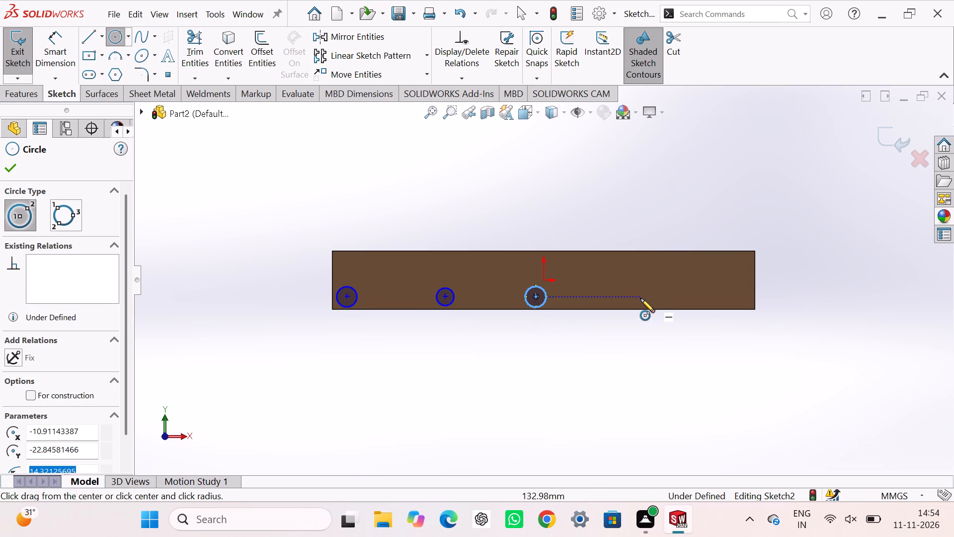
pyautogui.click(640, 298)
pyautogui.click(640, 306)
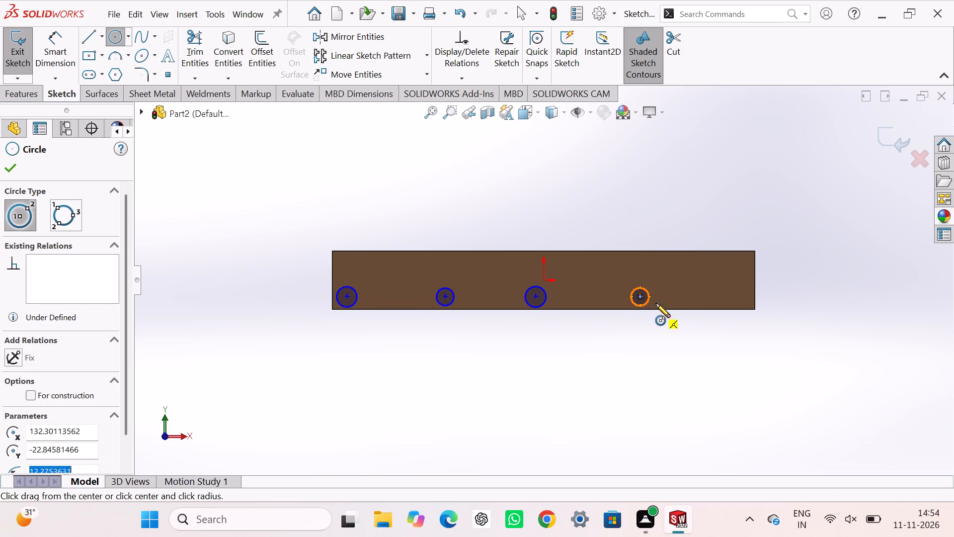
pyautogui.click(721, 297)
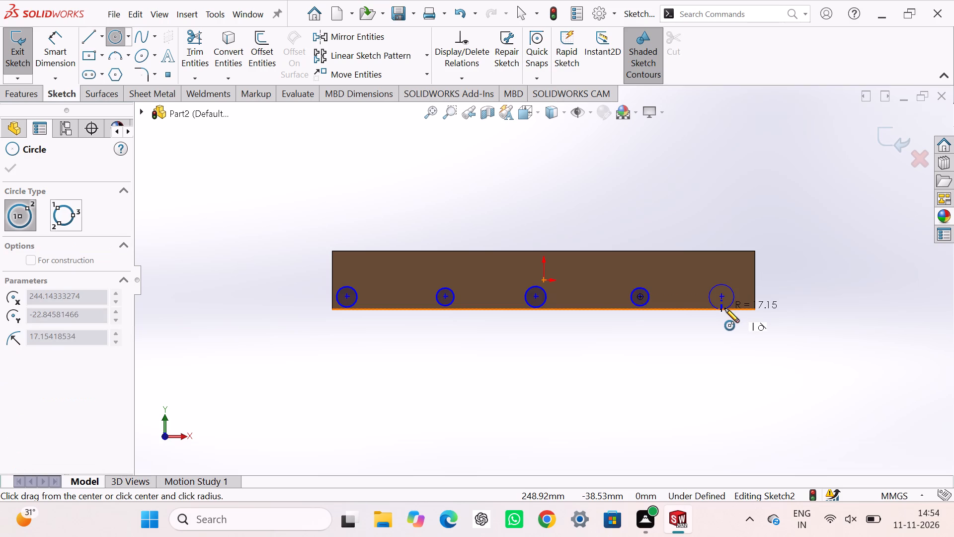
pyautogui.click(725, 305)
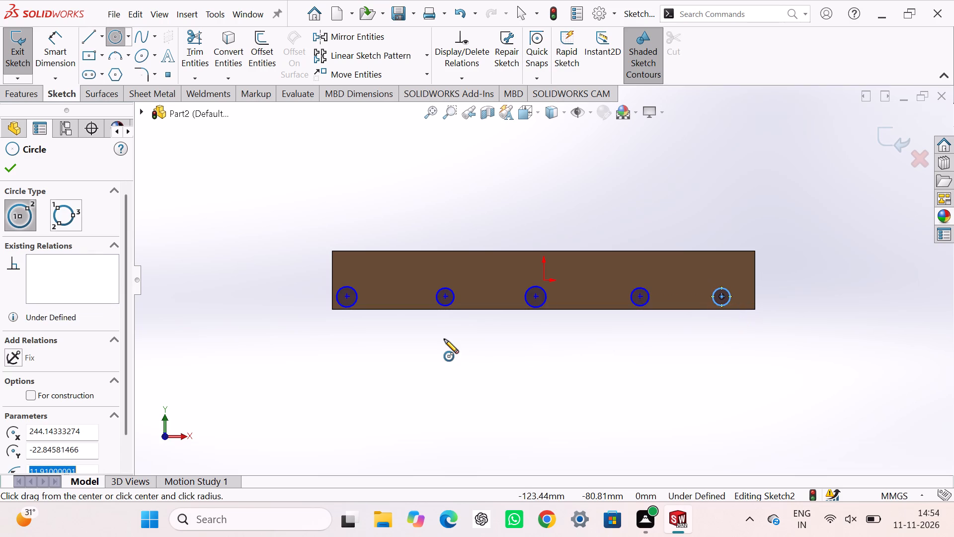
pyautogui.press('Escape')
pyautogui.press('Escape')
pyautogui.press('Escape')
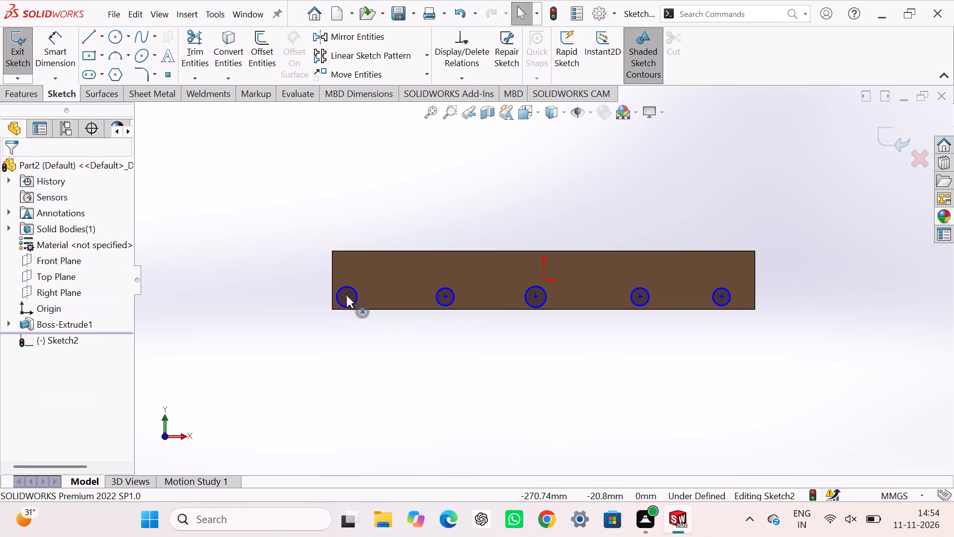
# Add a horizontal relation between the centre points of all five circles.
pyautogui.click(346, 295)
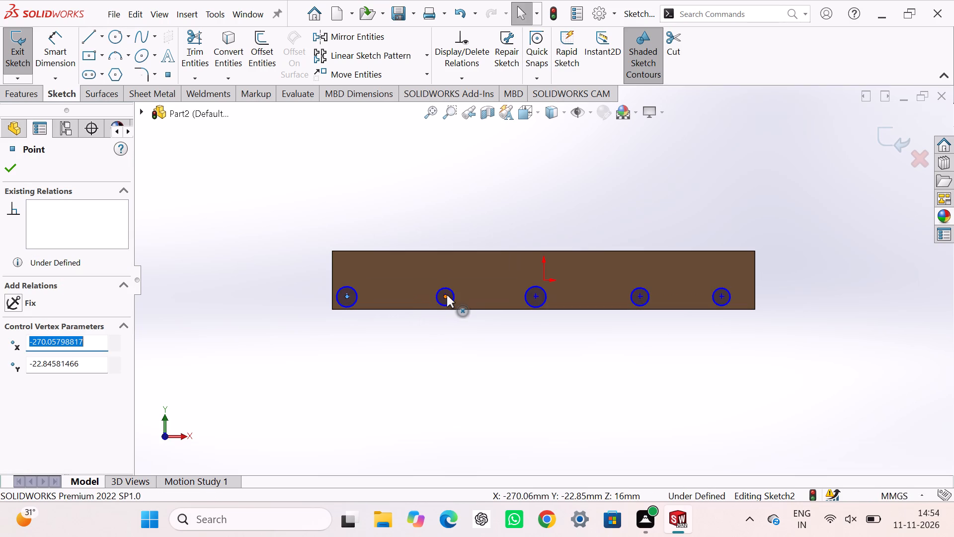
pyautogui.keyDown('ctrl'); pyautogui.click(445, 295); pyautogui.keyUp('ctrl')
pyautogui.keyDown('ctrl'); pyautogui.click(536, 296); pyautogui.keyUp('ctrl')
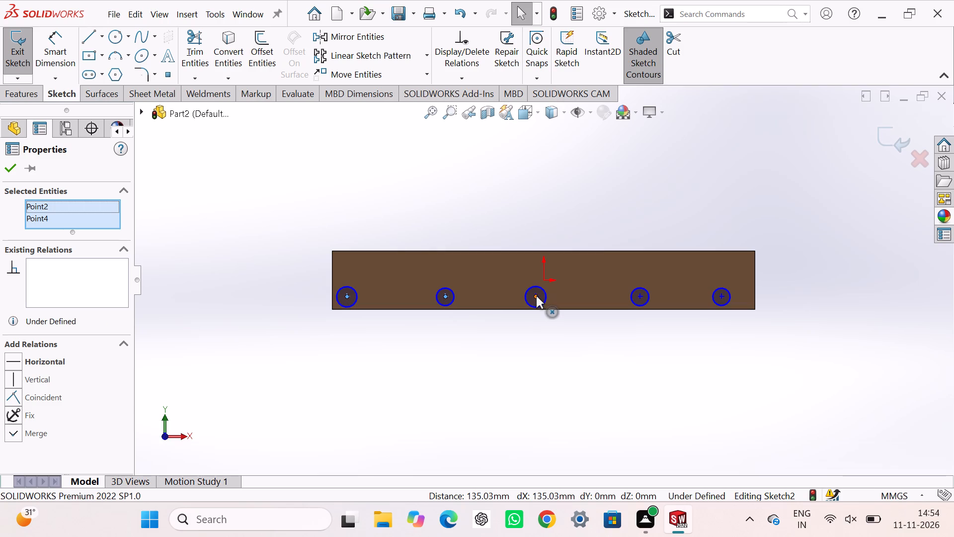
pyautogui.keyDown('ctrl'); pyautogui.click(639, 296); pyautogui.keyUp('ctrl')
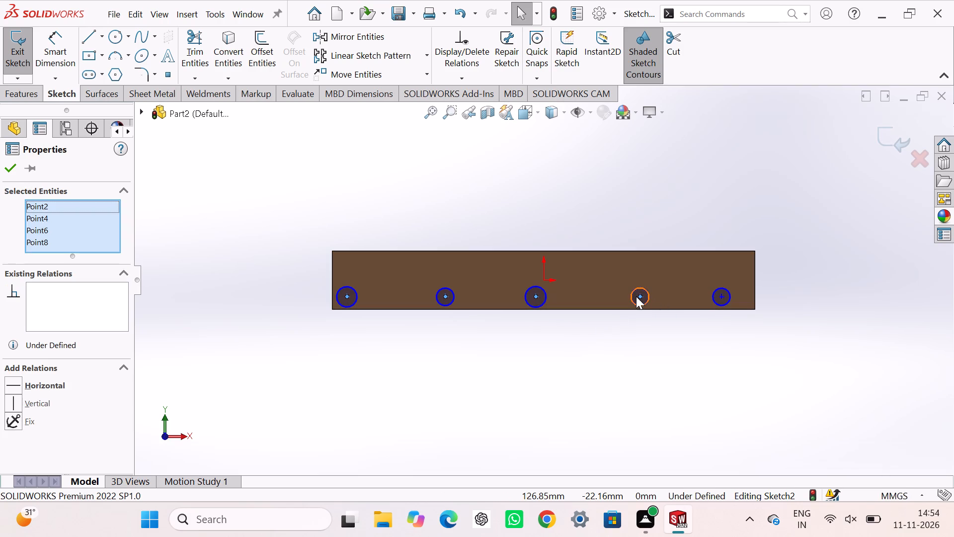
pyautogui.keyDown('ctrl'); pyautogui.click(723, 296); pyautogui.keyUp('ctrl')
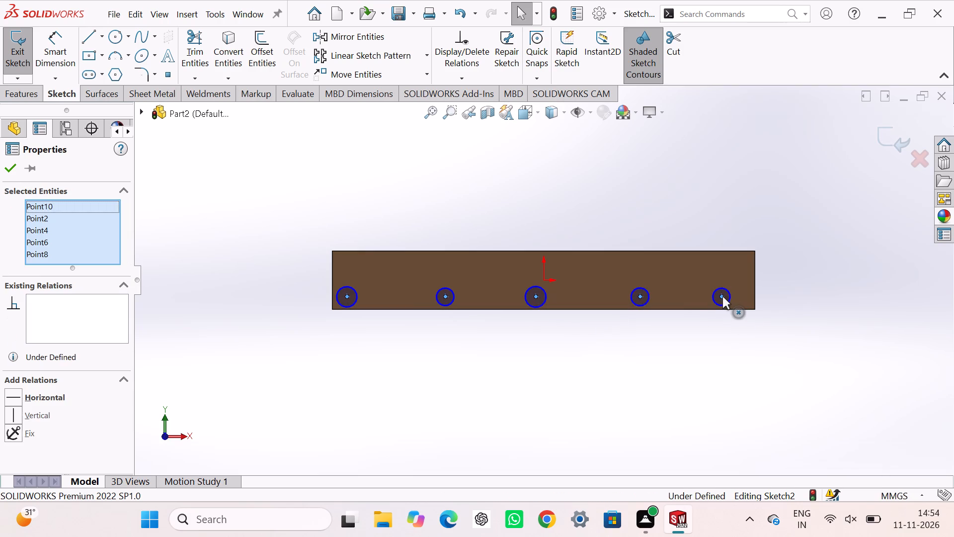
pyautogui.click(18, 395)
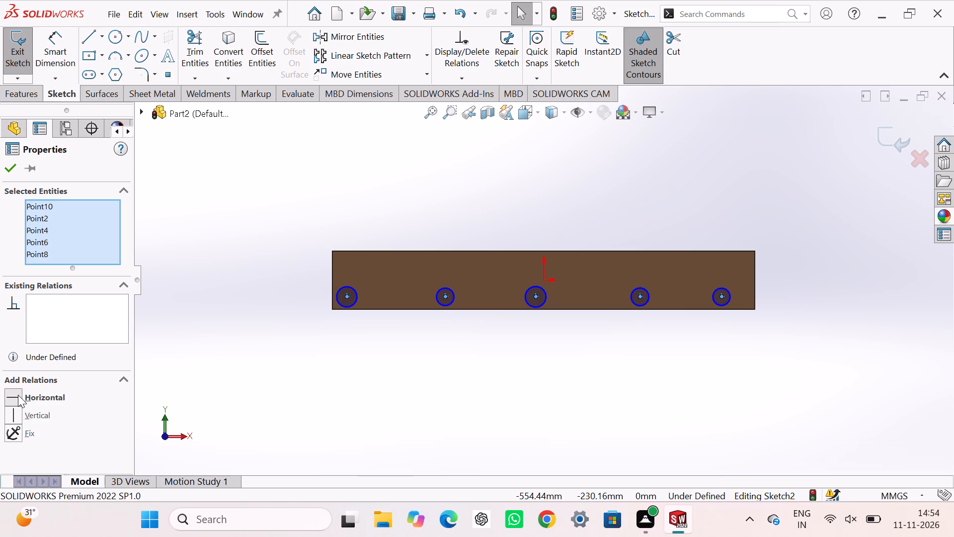
pyautogui.click(211, 292)
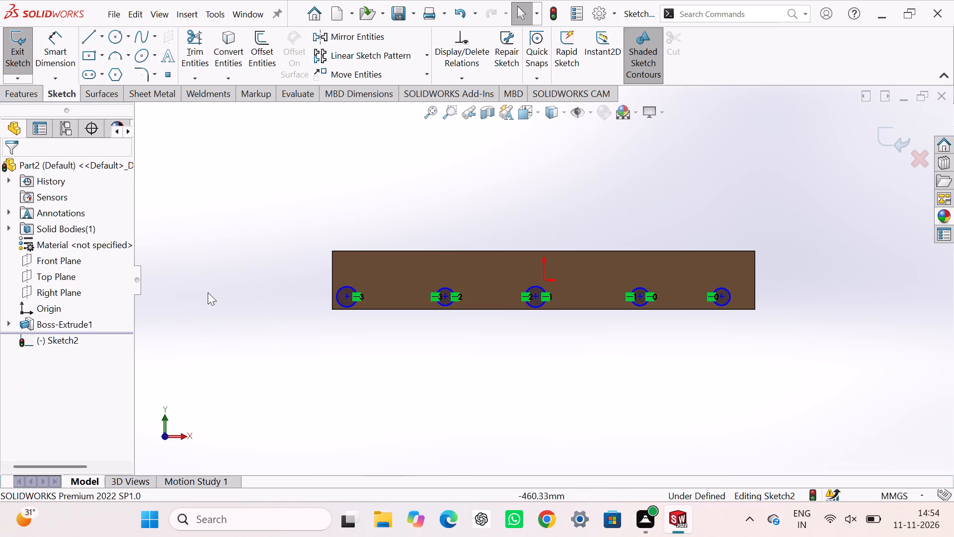
# Dimension the leftmost circle's centre 20 mm above the bar's bottom edge.
pyautogui.moveTo(295, 381); pyautogui.dragTo(294, 338, button='right')
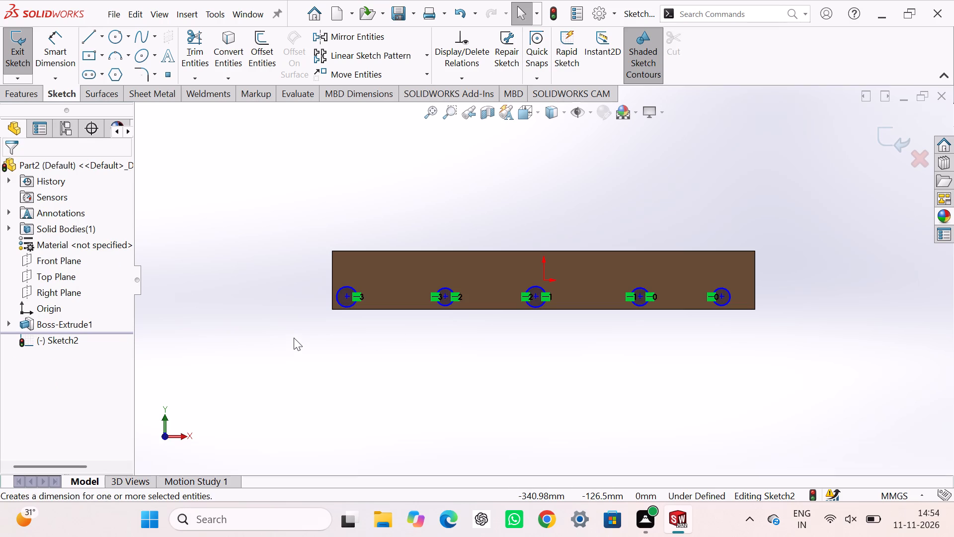
pyautogui.moveTo(294, 338); pyautogui.dragTo(293, 308, button='right')
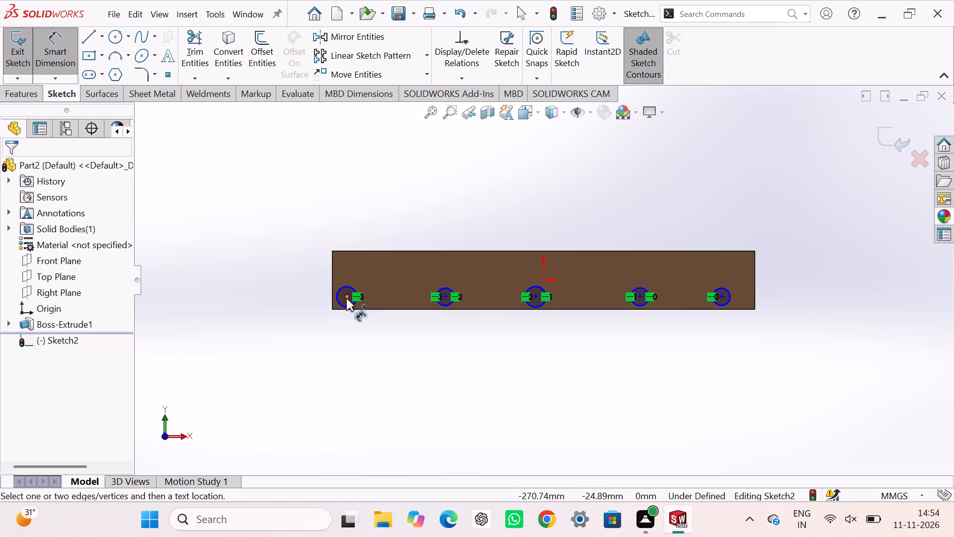
pyautogui.click(346, 298)
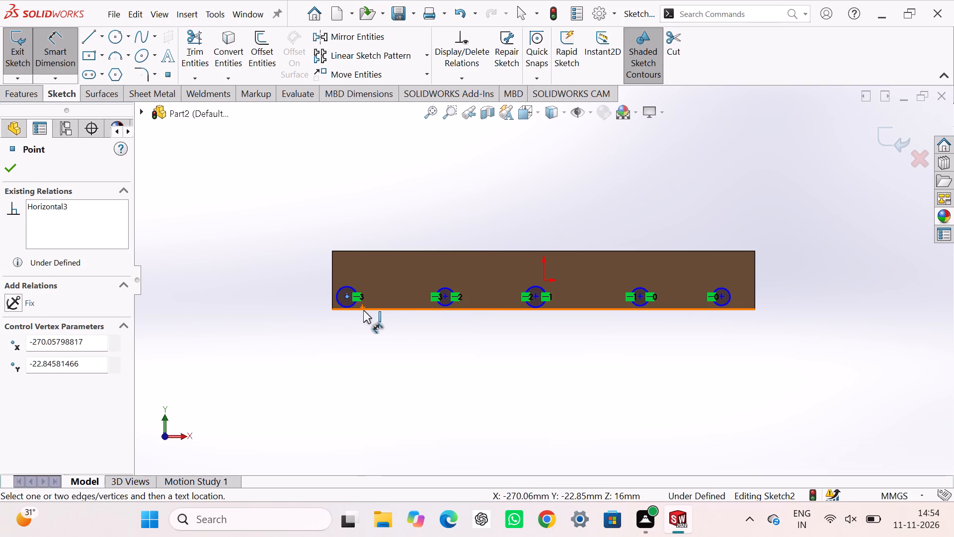
pyautogui.click(363, 310)
pyautogui.click(296, 321)
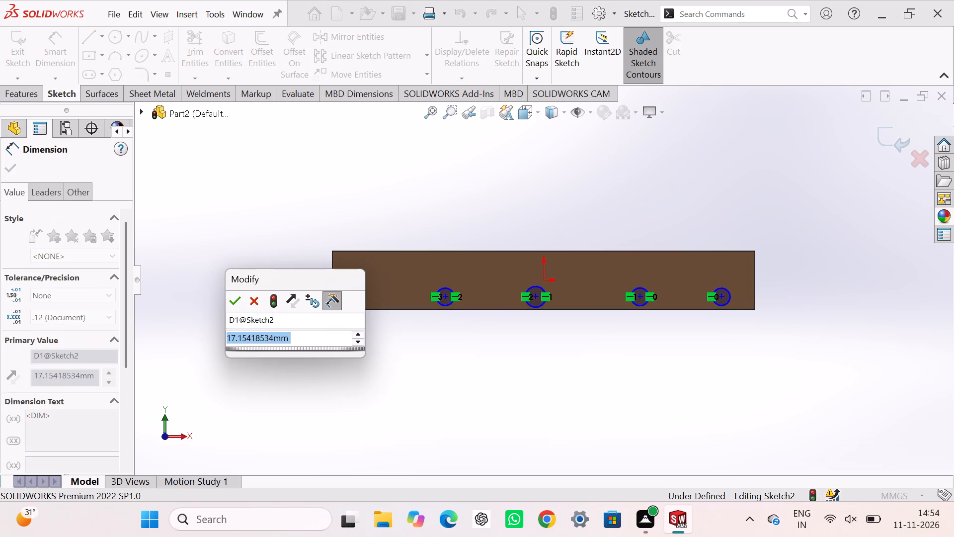
pyautogui.press('2')
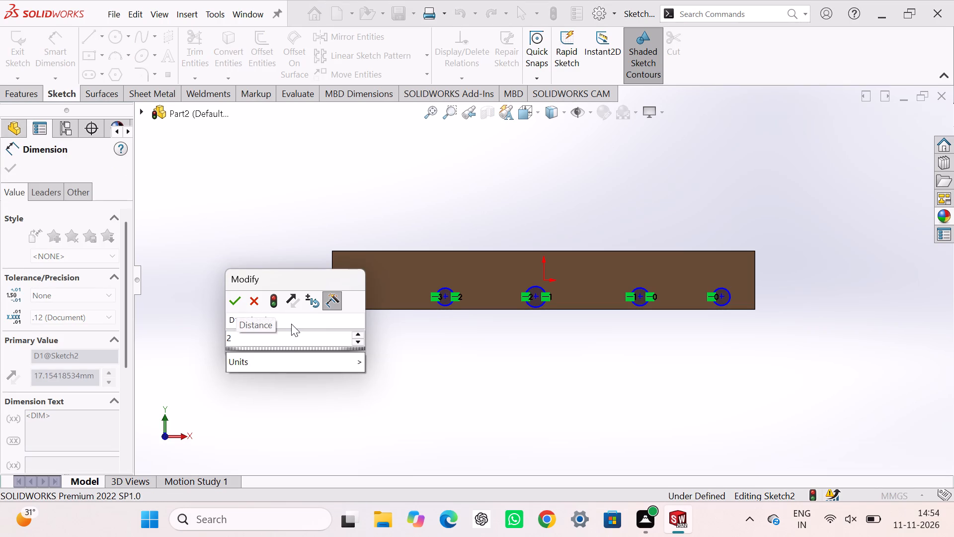
pyautogui.press('0')
pyautogui.press('Return')
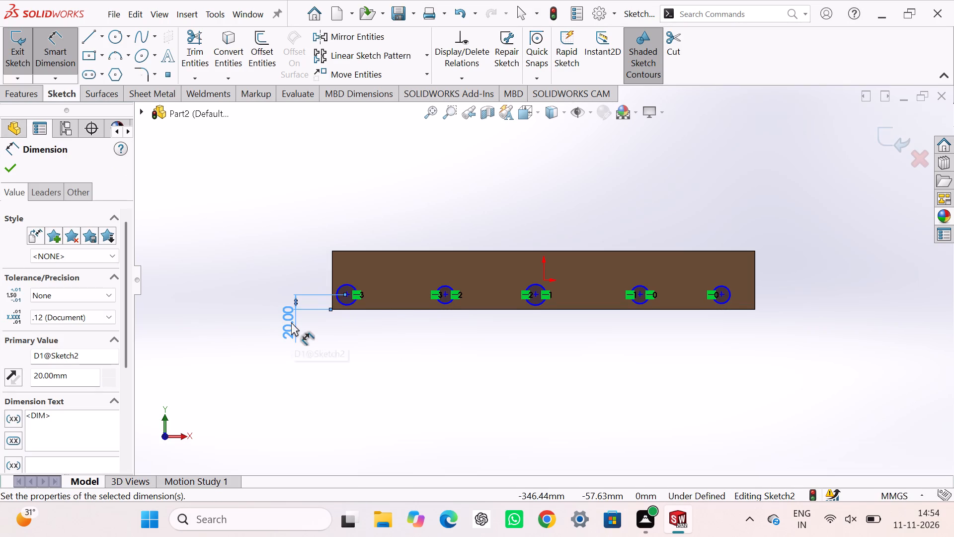
# Dimension the leftmost circle's centre 50 mm from the bar's left end edge.
pyautogui.click(332, 300)
pyautogui.click(345, 294)
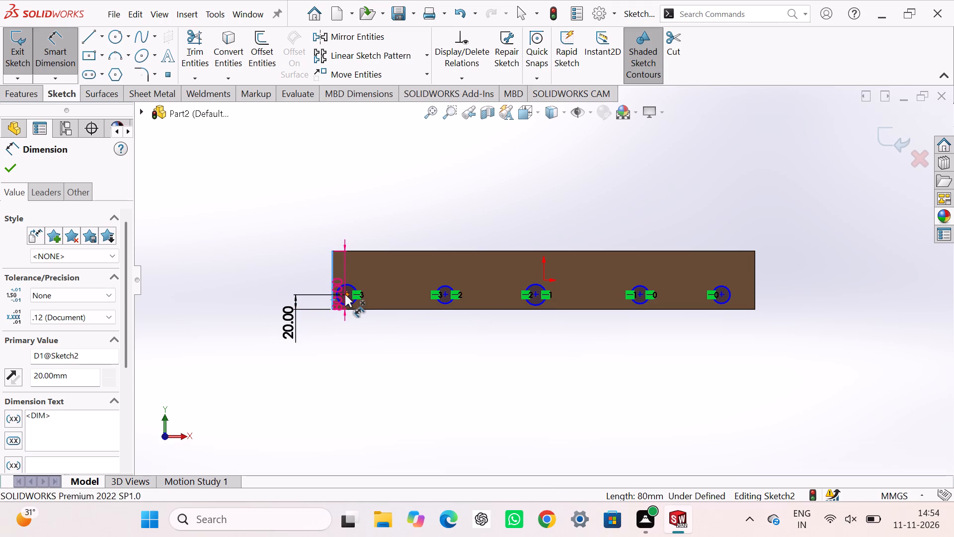
pyautogui.click(312, 347)
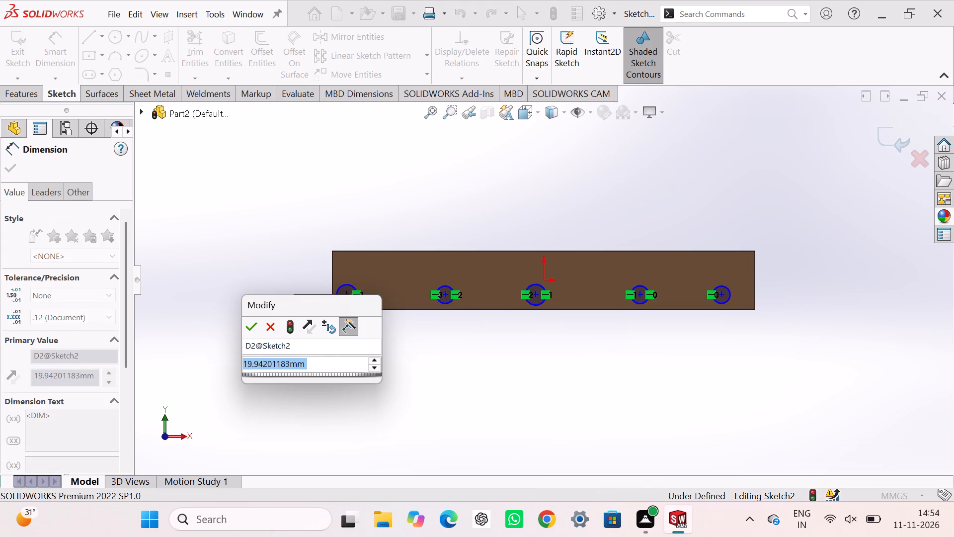
pyautogui.write('50')
pyautogui.press('Return')
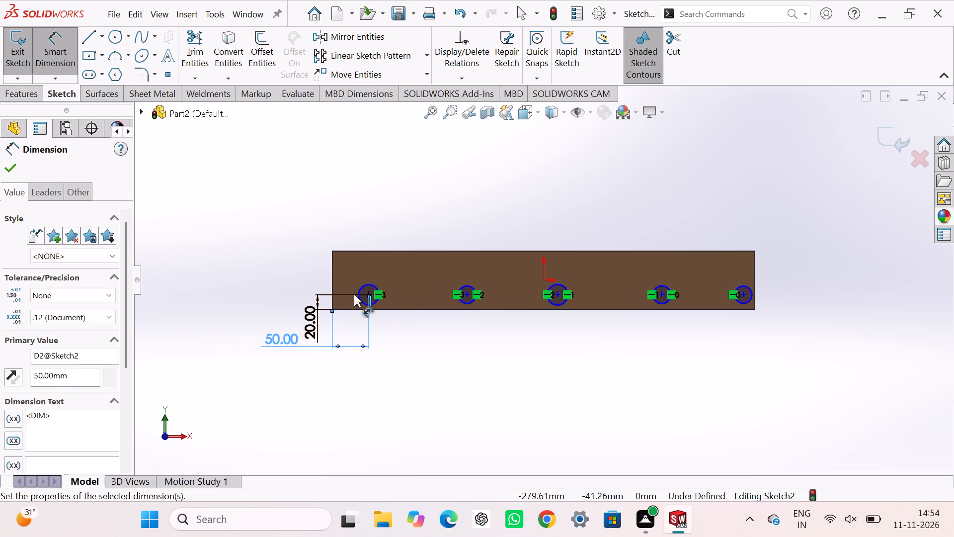
# Dimension the leftmost circle's diameter as 25.2 mm.
pyautogui.click(375, 285)
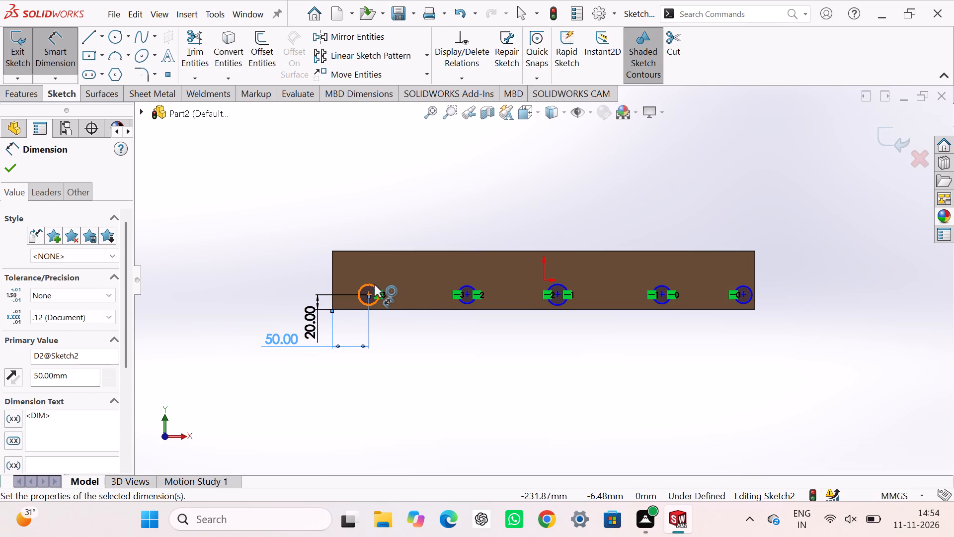
pyautogui.click(309, 226)
pyautogui.doubleClick(317, 226)
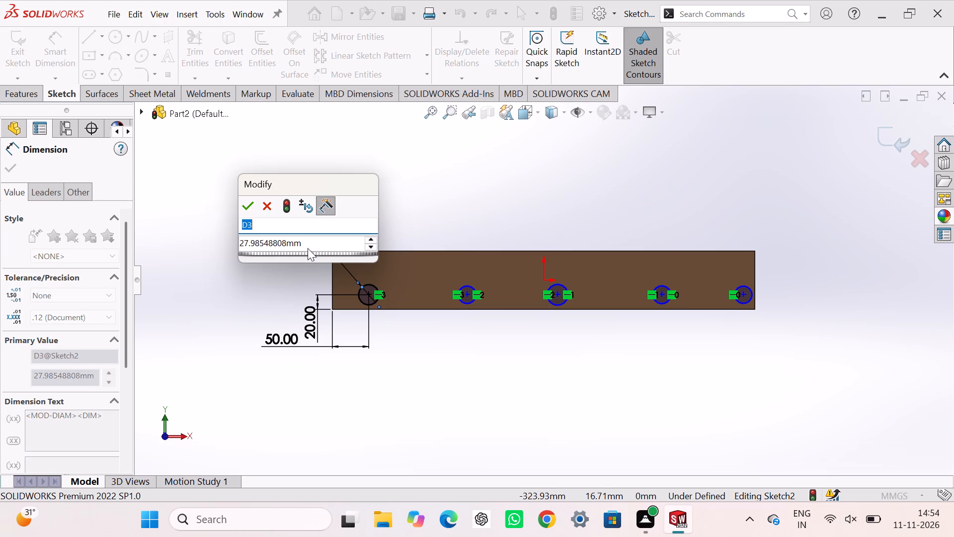
pyautogui.doubleClick(308, 244)
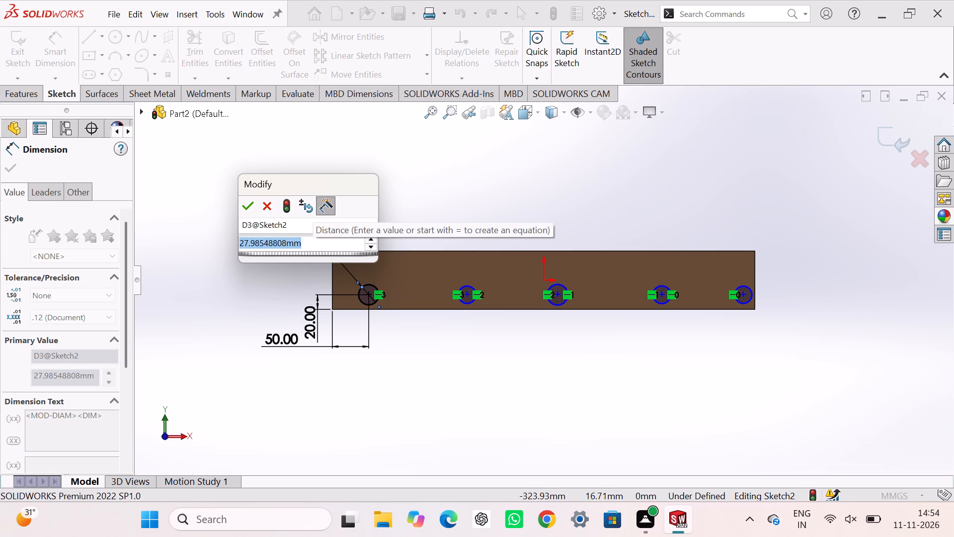
pyautogui.write('25')
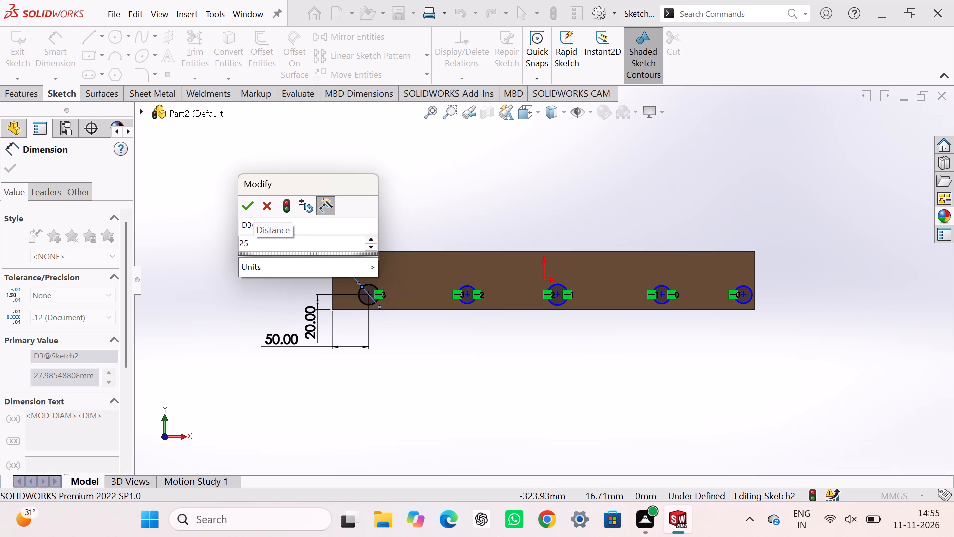
pyautogui.press('.')
pyautogui.press('2')
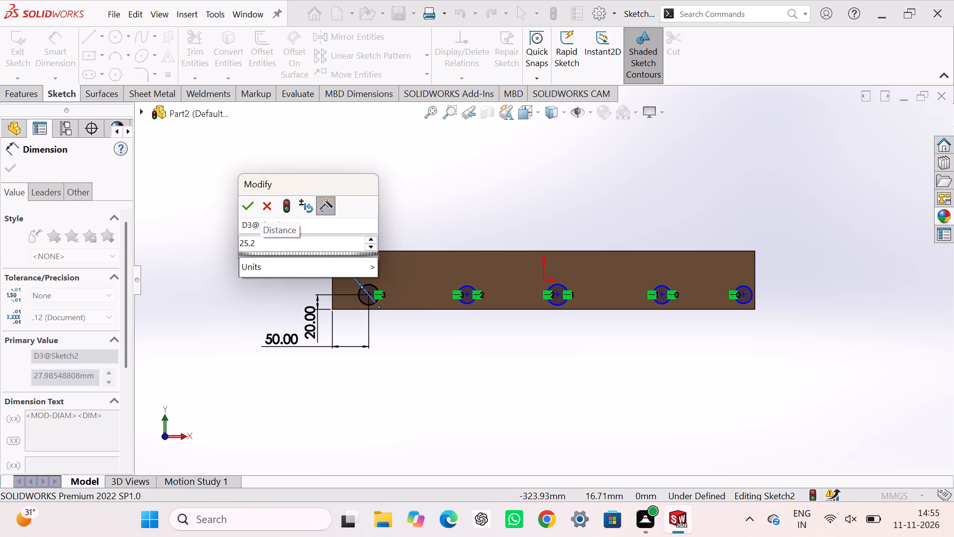
pyautogui.click(242, 208)
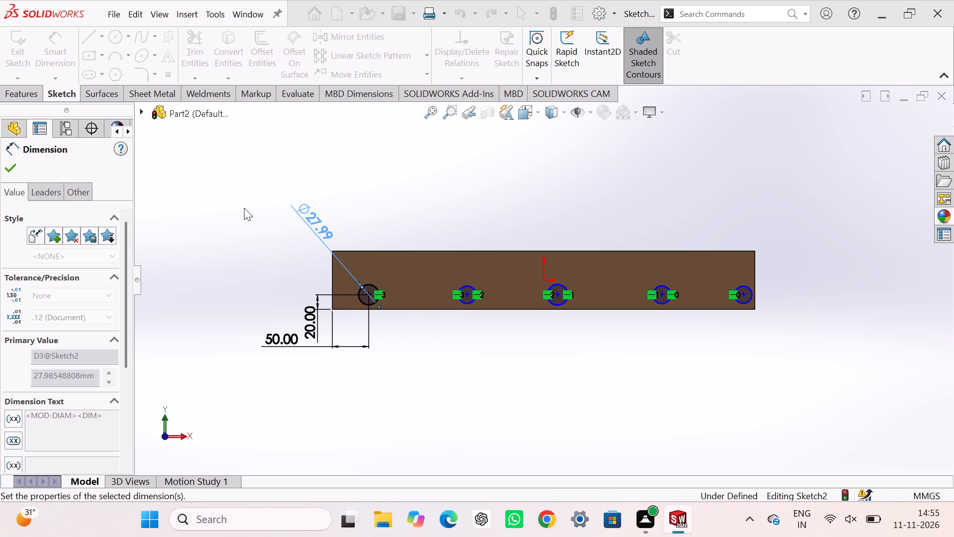
pyautogui.click(412, 188)
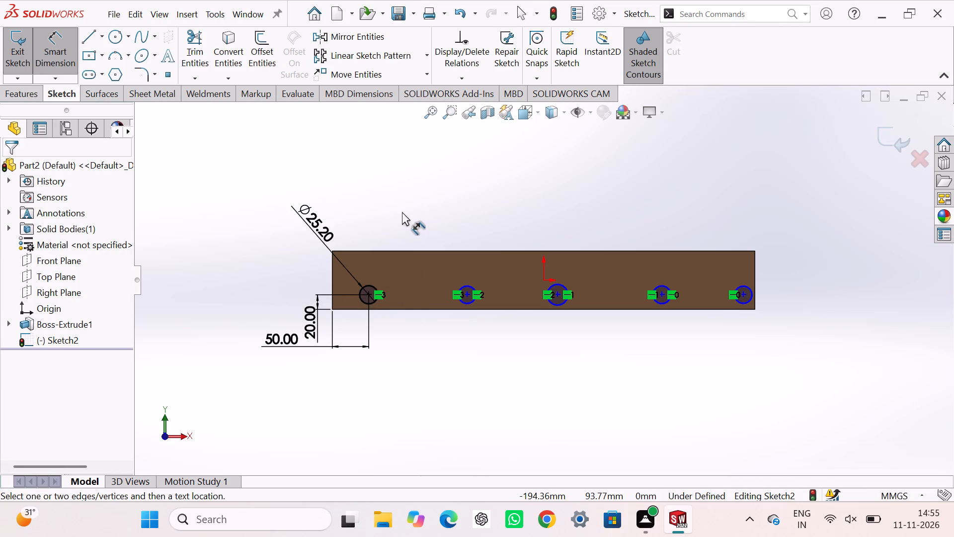
pyautogui.press('Escape')
pyautogui.press('Escape')
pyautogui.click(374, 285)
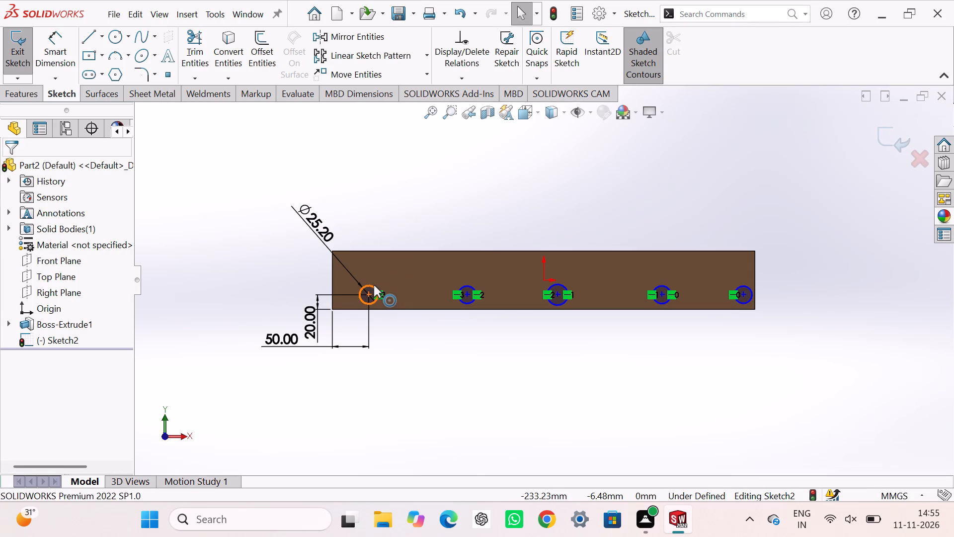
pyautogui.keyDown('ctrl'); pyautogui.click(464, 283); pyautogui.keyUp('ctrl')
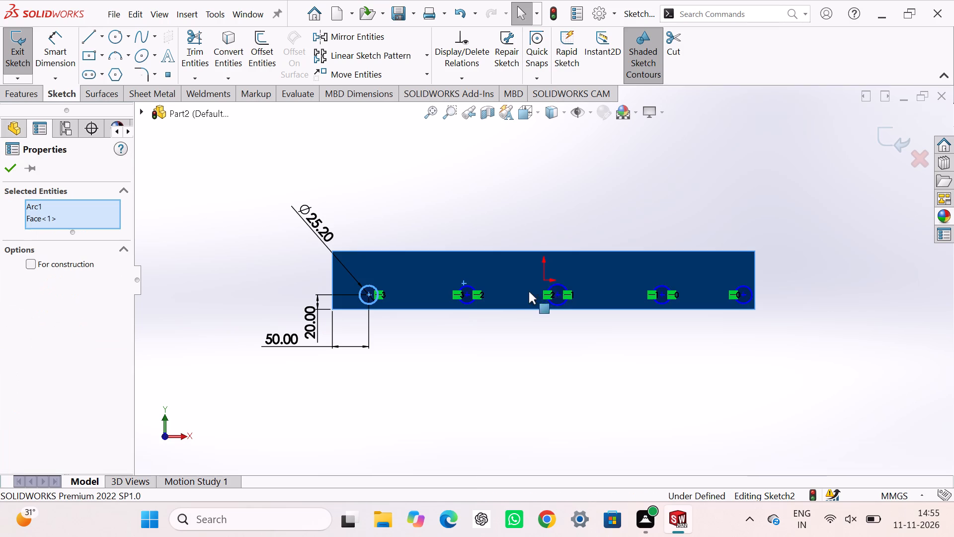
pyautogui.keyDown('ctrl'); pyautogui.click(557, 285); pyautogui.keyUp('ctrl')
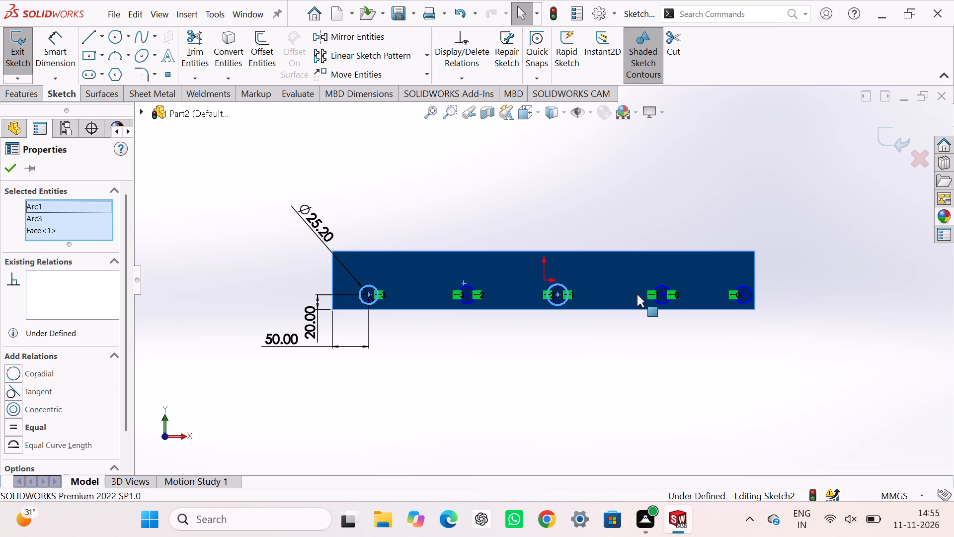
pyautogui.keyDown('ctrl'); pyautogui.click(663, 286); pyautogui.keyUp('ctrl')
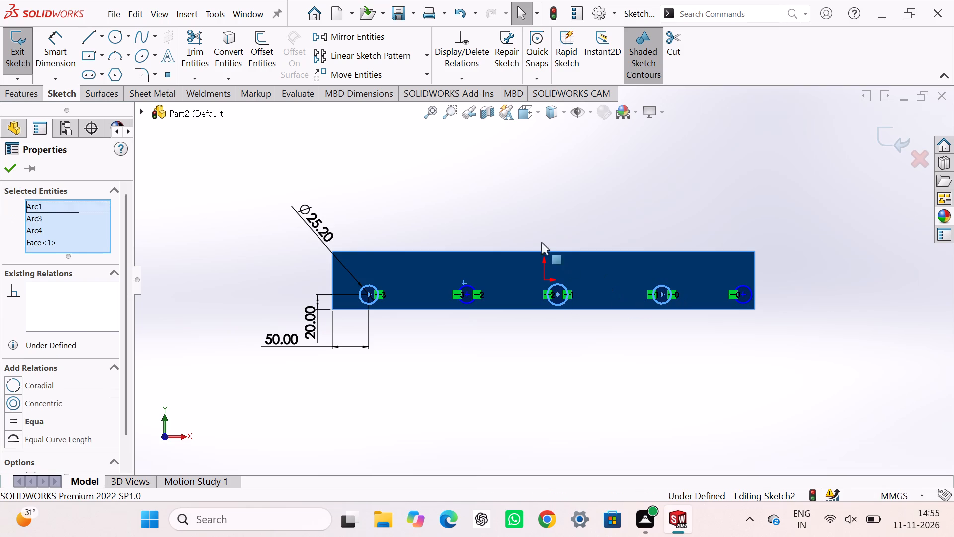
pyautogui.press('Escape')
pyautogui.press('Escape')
# Add an equal relation between all five circles on the bar's front face.
pyautogui.click(372, 287)
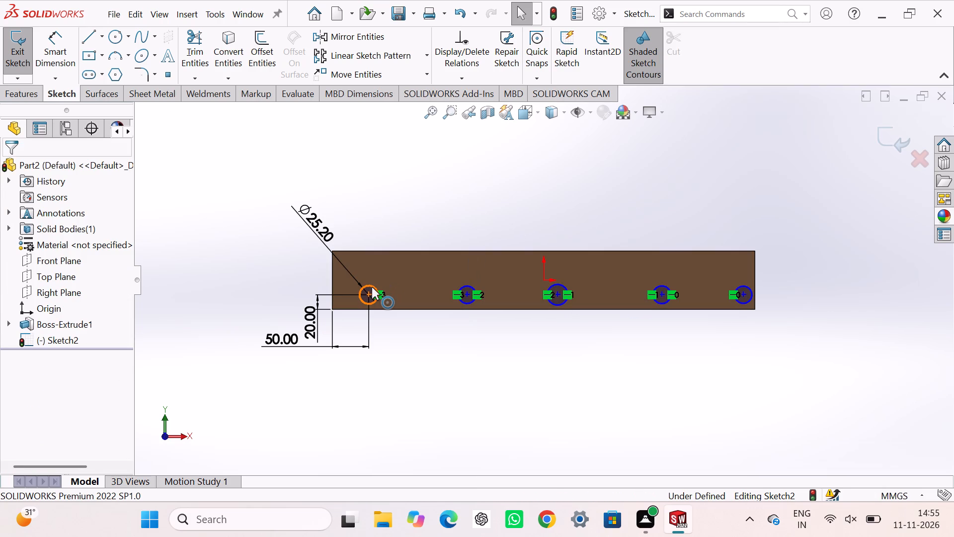
pyautogui.keyDown('ctrl'); pyautogui.click(472, 303); pyautogui.keyUp('ctrl')
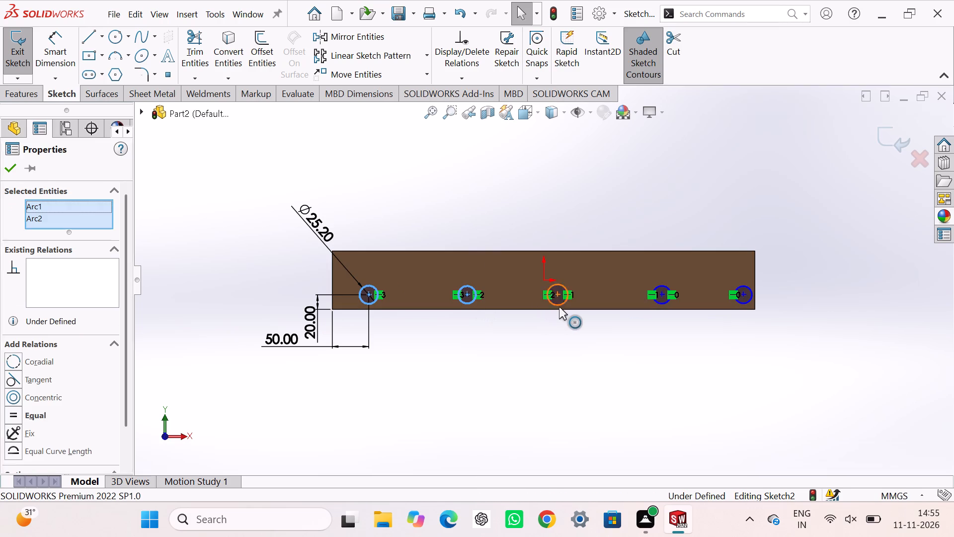
pyautogui.keyDown('ctrl'); pyautogui.click(556, 305); pyautogui.keyUp('ctrl')
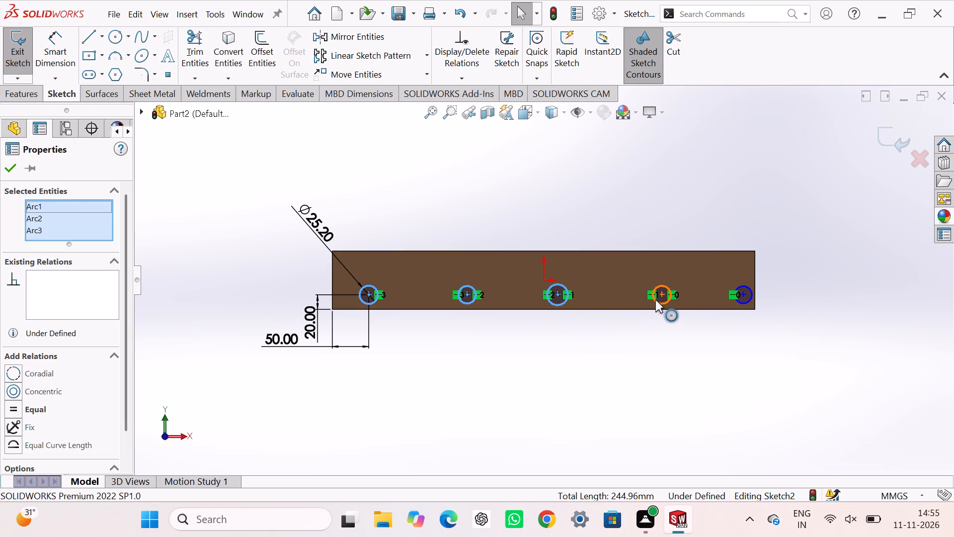
pyautogui.keyDown('ctrl'); pyautogui.click(655, 300); pyautogui.keyUp('ctrl')
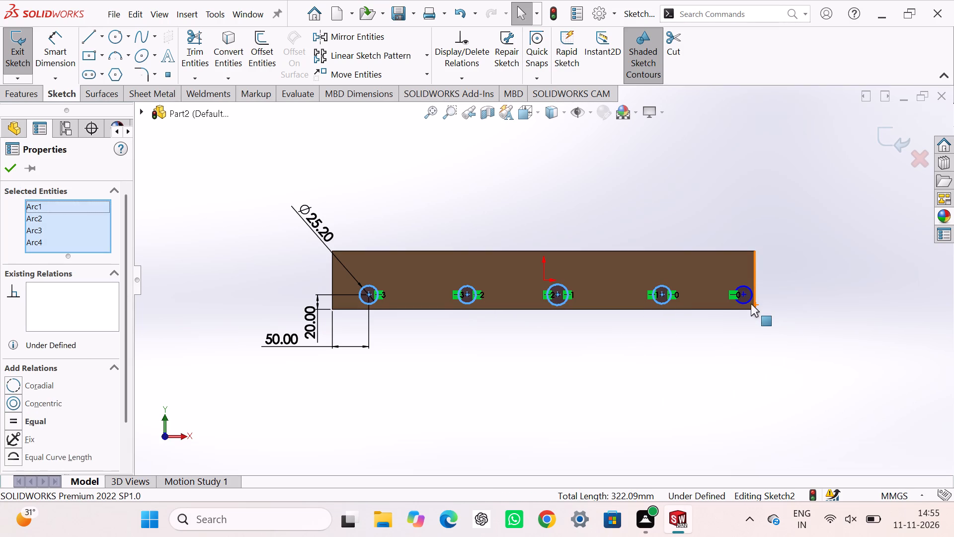
pyautogui.keyDown('ctrl'); pyautogui.click(750, 304); pyautogui.keyUp('ctrl')
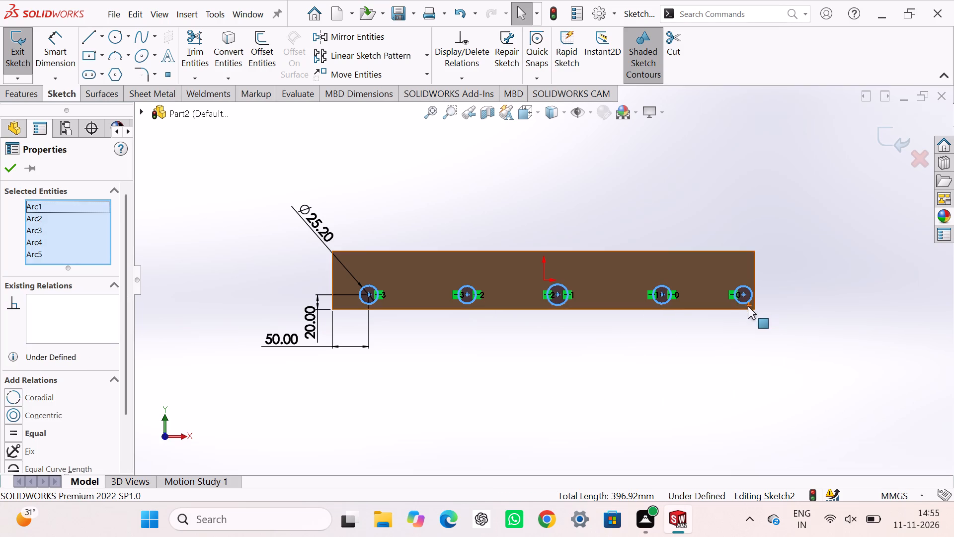
pyautogui.click(14, 431)
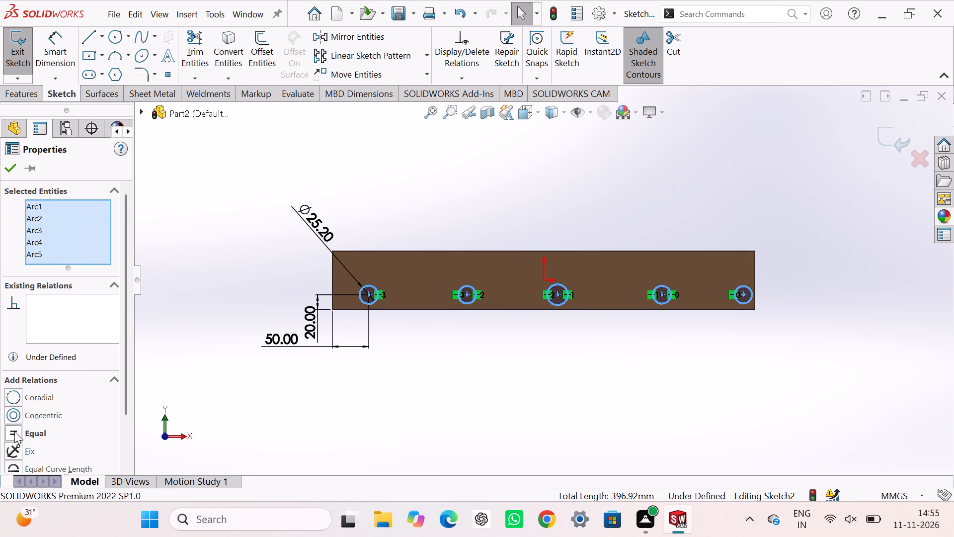
pyautogui.click(430, 211)
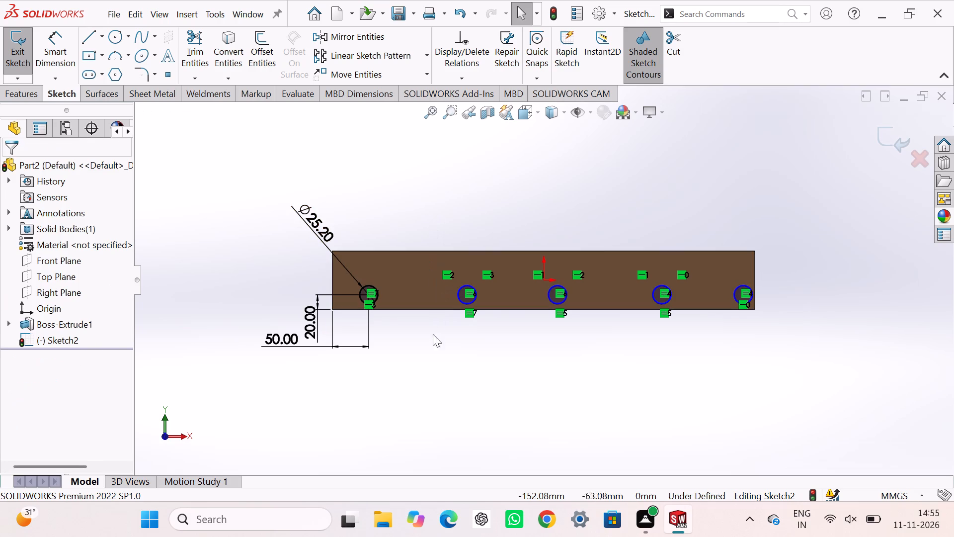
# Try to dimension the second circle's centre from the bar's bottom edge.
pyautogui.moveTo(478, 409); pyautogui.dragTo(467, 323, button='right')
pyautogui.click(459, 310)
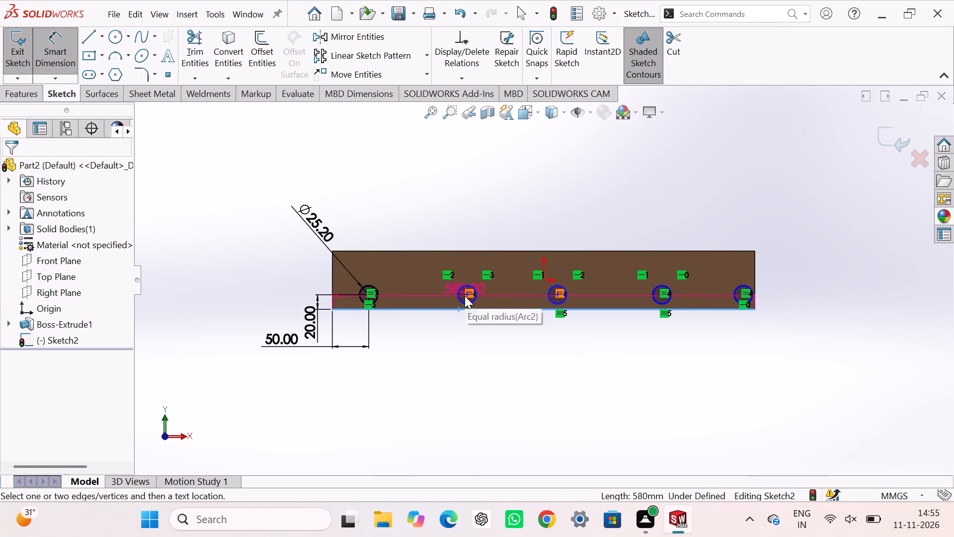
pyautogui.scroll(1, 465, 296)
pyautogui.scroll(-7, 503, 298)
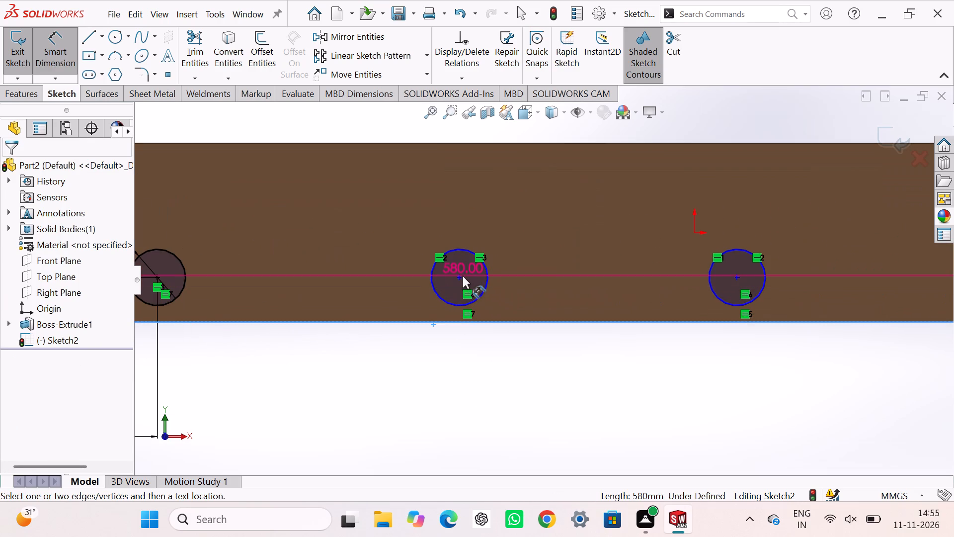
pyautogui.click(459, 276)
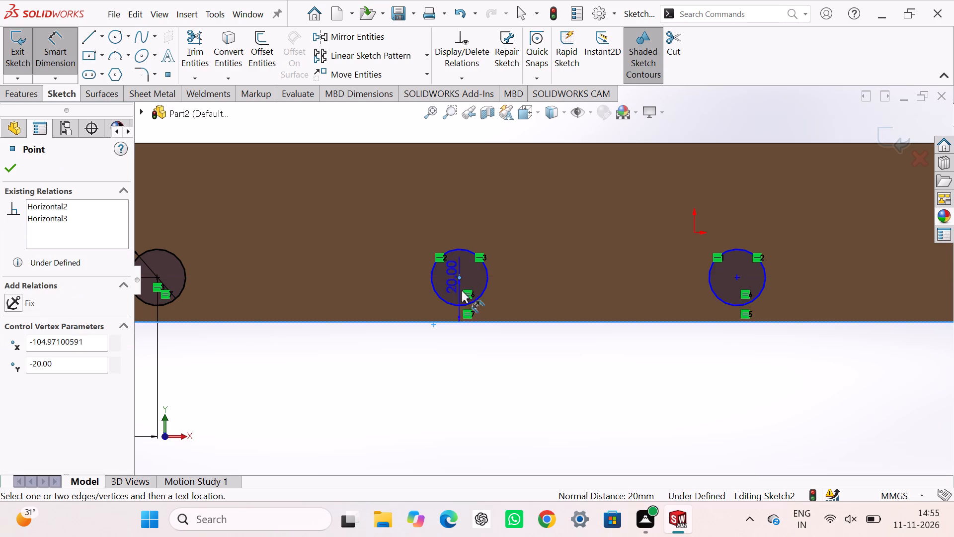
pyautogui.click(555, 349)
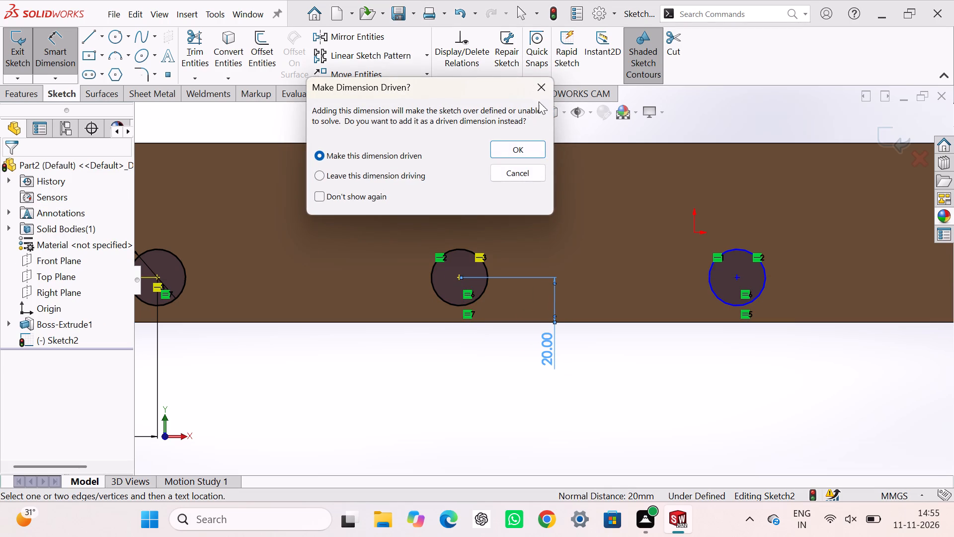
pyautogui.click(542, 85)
# Dimension the horizontal distance between the centres of the first and second circles from the left as 120 mm.
pyautogui.moveTo(457, 347); pyautogui.dragTo(471, 331, button='middle')
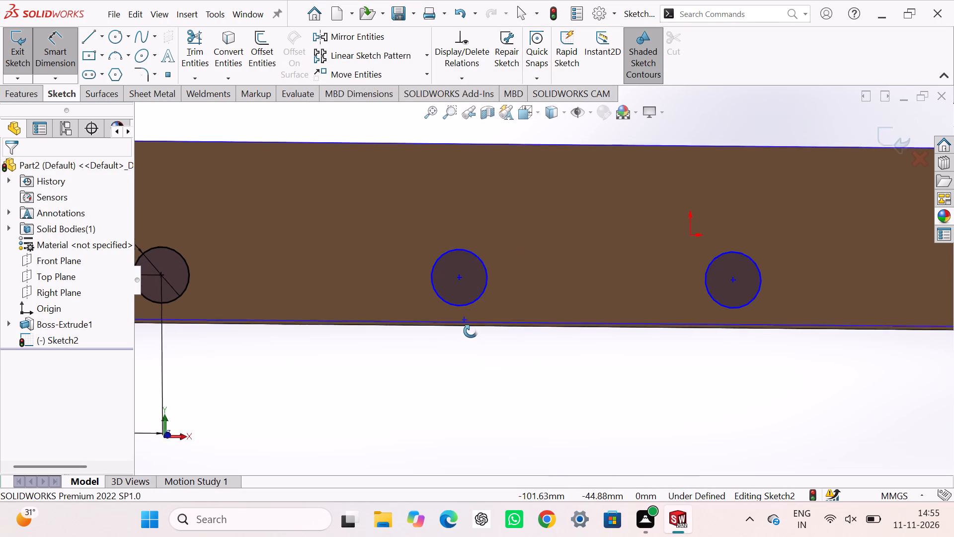
pyautogui.moveTo(471, 331); pyautogui.dragTo(479, 320, button='middle')
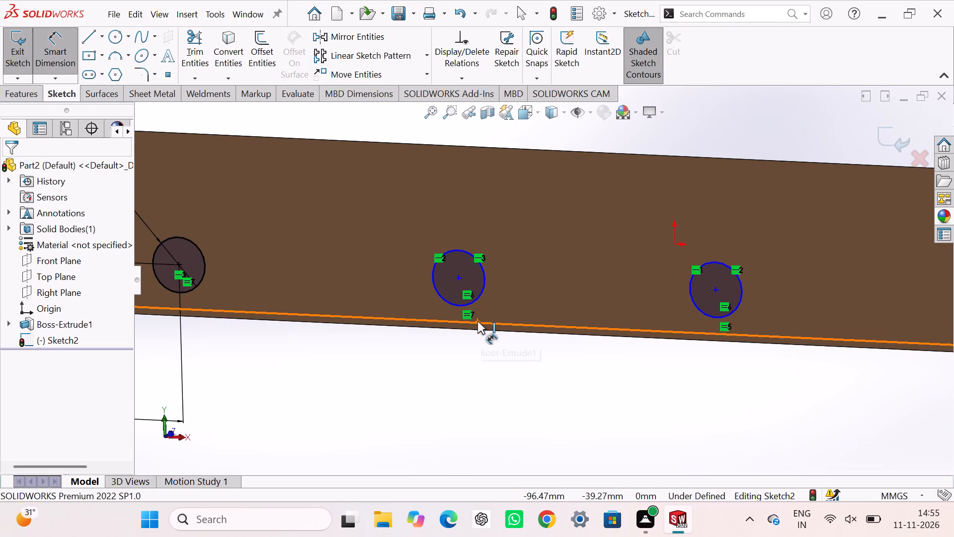
pyautogui.hotkey('ctrl', '1')
pyautogui.scroll(2, 473, 327)
pyautogui.scroll(-4, 471, 326)
pyautogui.scroll(-1, 470, 285)
pyautogui.scroll(-6, 517, 251)
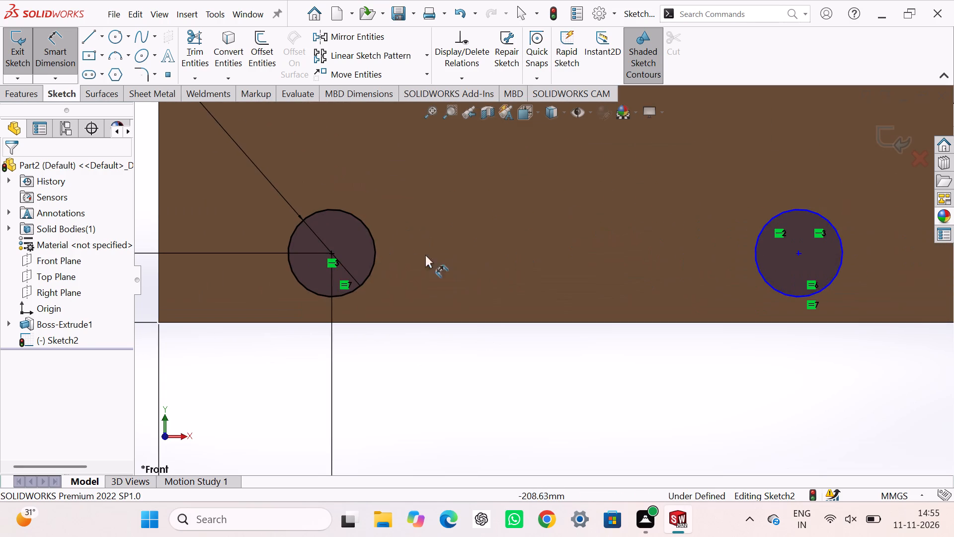
pyautogui.click(333, 253)
pyautogui.click(798, 250)
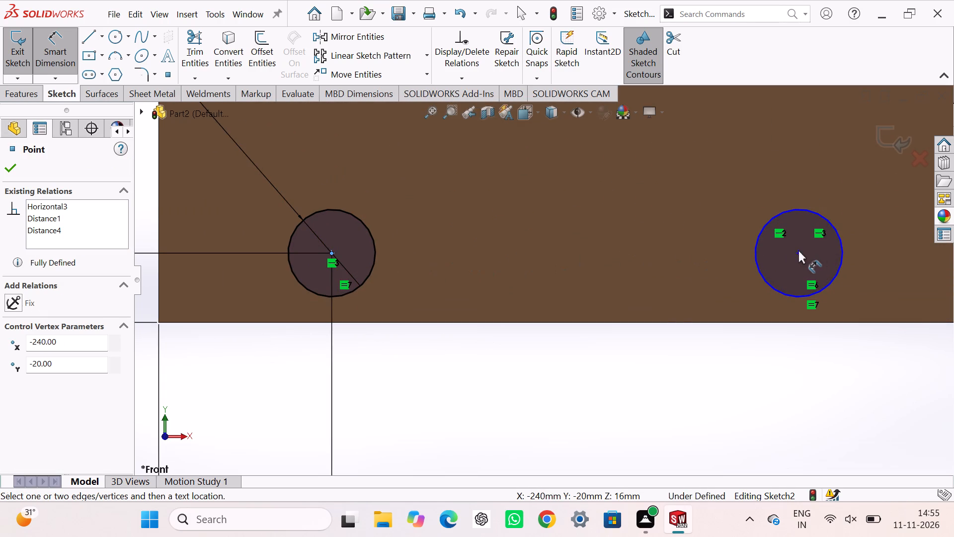
pyautogui.click(799, 252)
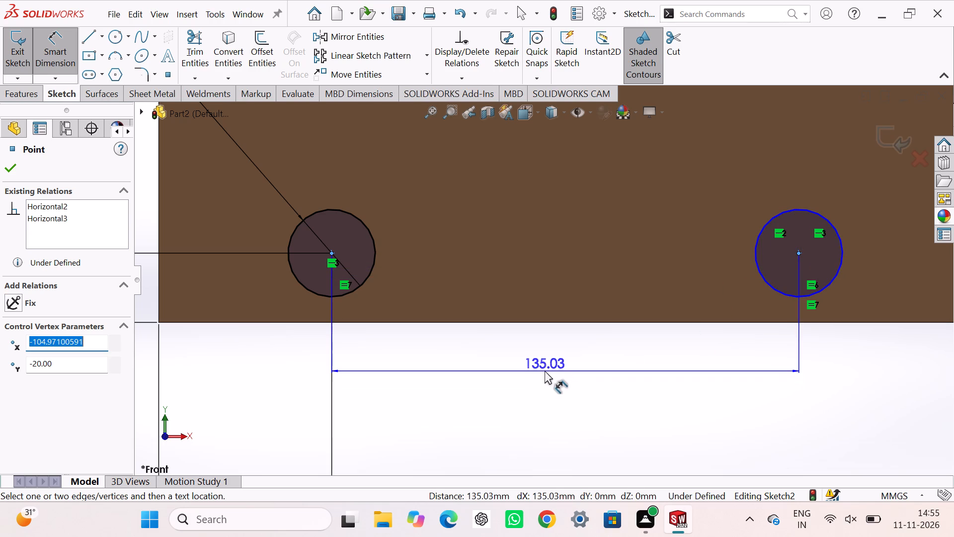
pyautogui.click(545, 370)
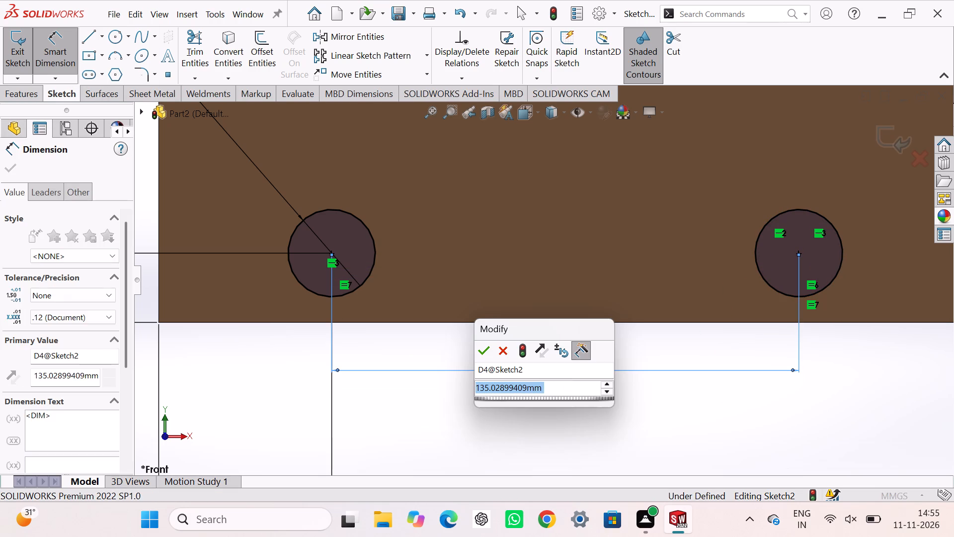
pyautogui.write('12')
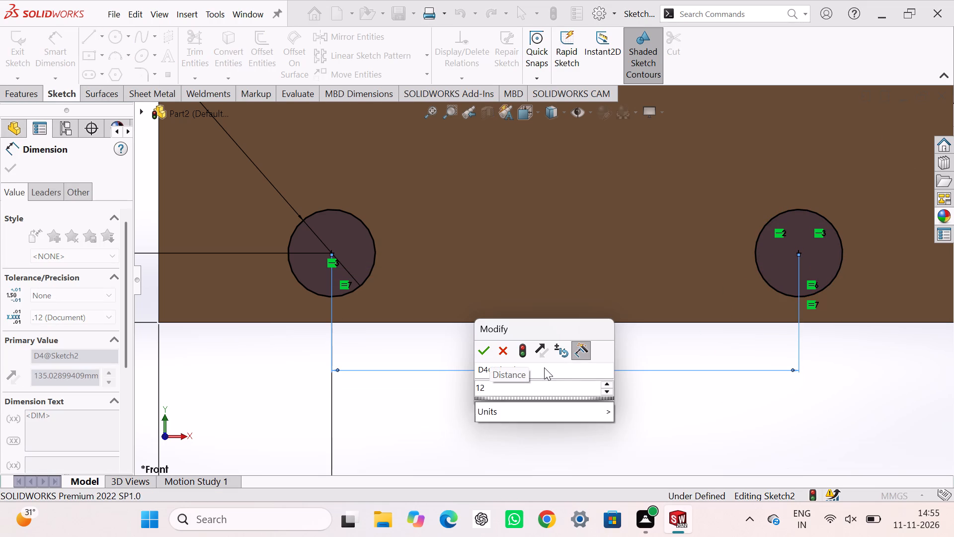
pyautogui.press('0')
pyautogui.press('Return')
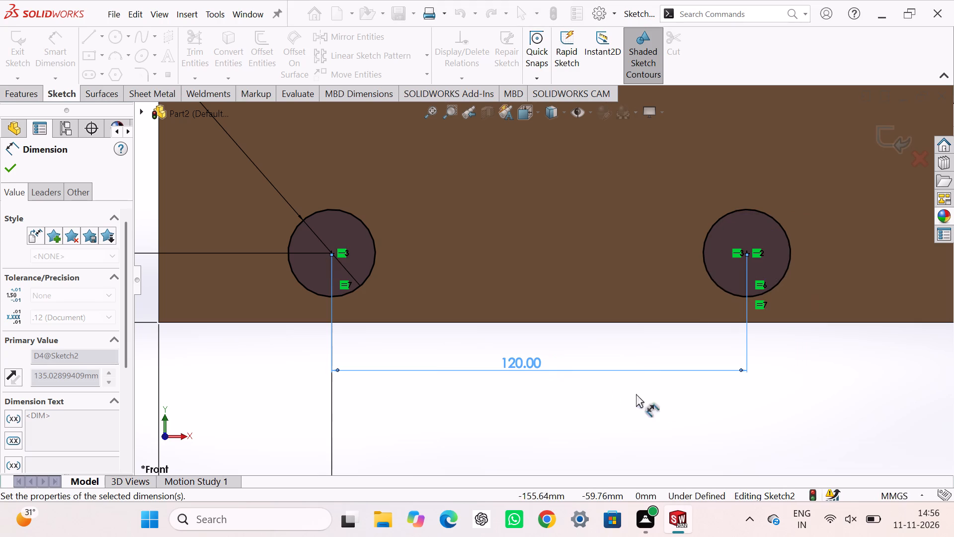
# Dimension the horizontal distance between the centres of the second and third circles from the left as 120 mm.
pyautogui.middleClick(715, 405)
pyautogui.scroll(6, 711, 404)
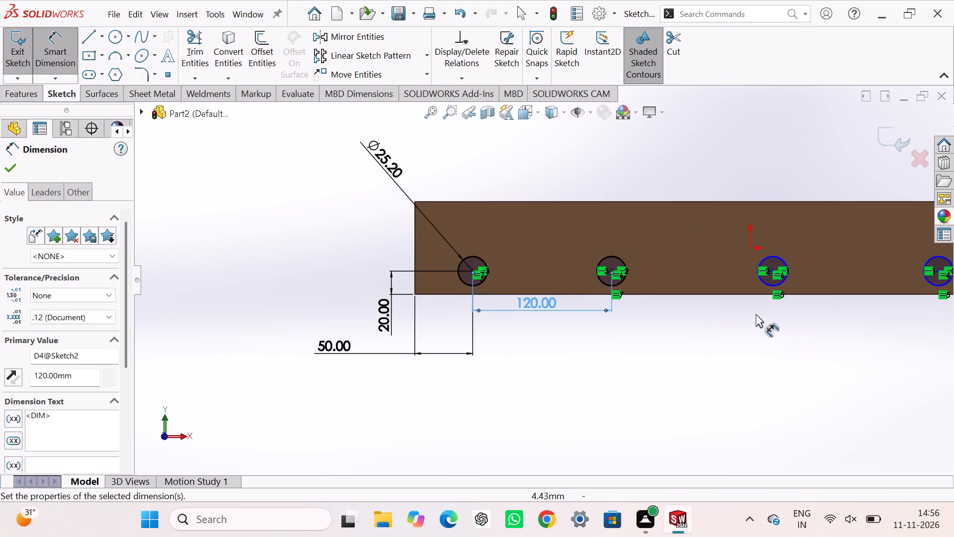
pyautogui.scroll(-2, 756, 314)
pyautogui.scroll(-3, 759, 266)
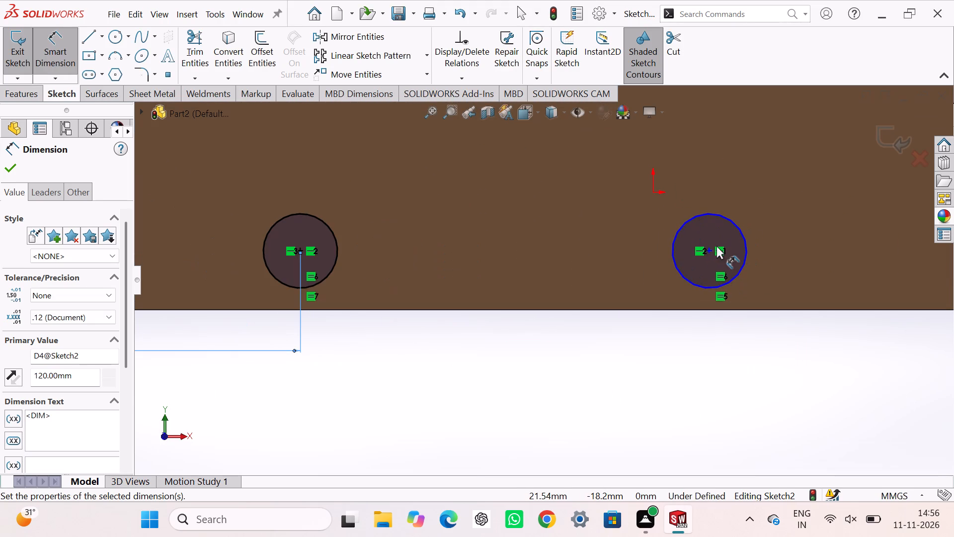
pyautogui.click(709, 250)
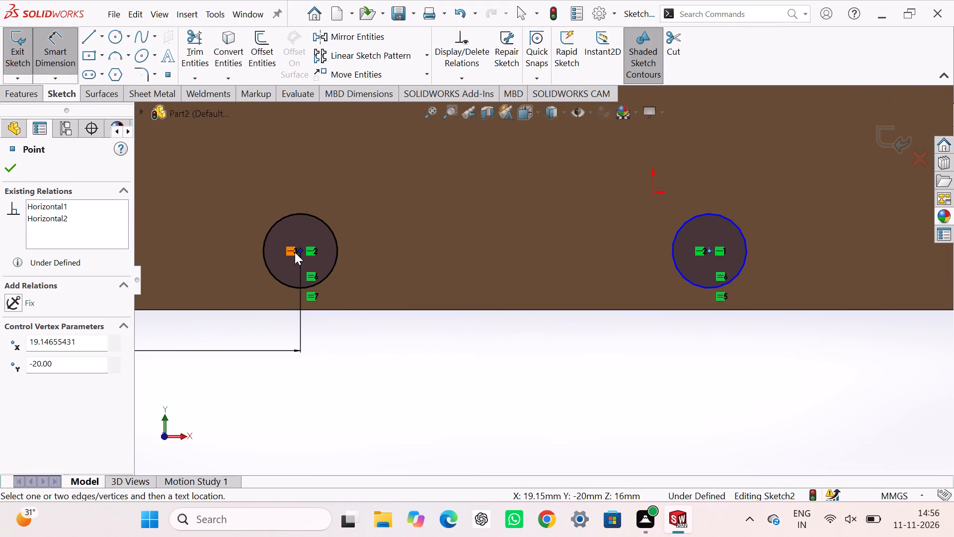
pyautogui.click(299, 252)
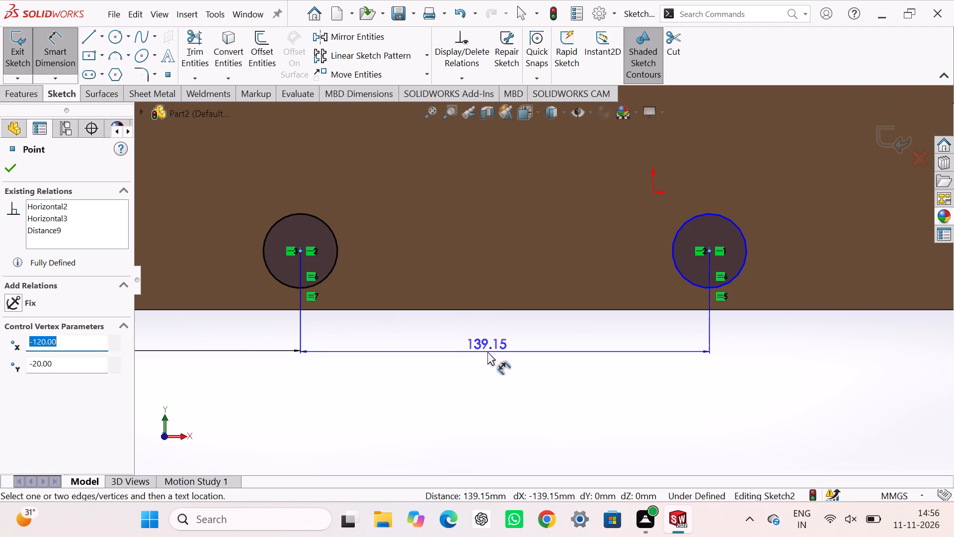
pyautogui.click(487, 350)
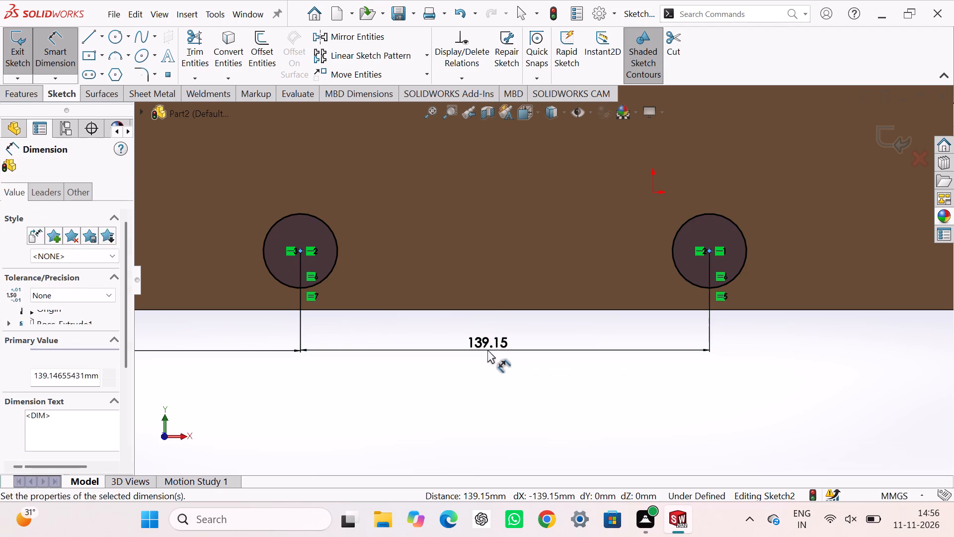
pyautogui.write('12')
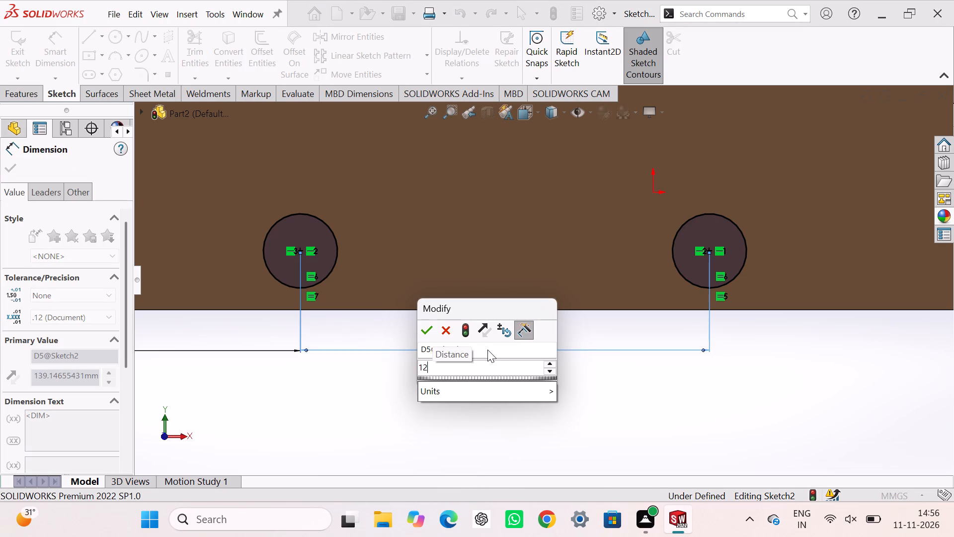
pyautogui.press('0')
pyautogui.press('Return')
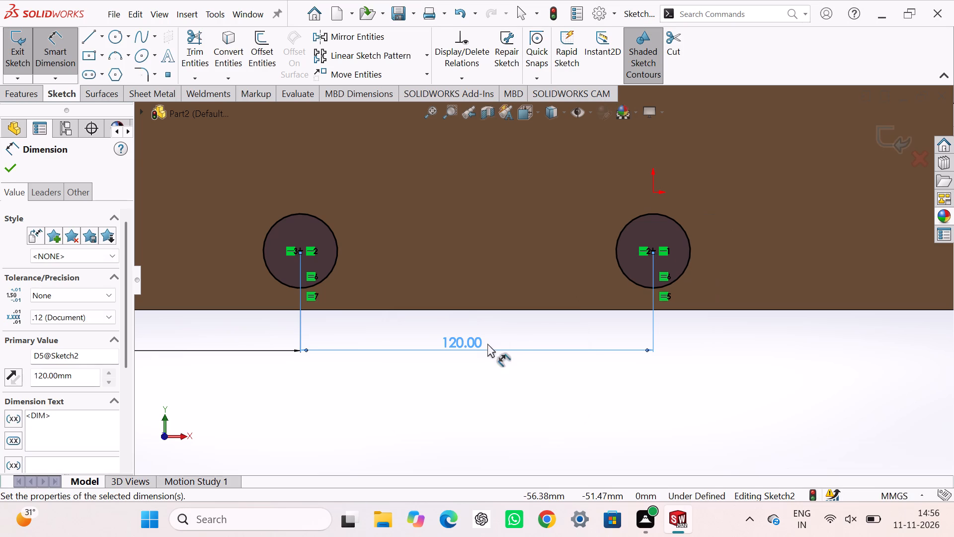
pyautogui.click(656, 407)
# Dimension the horizontal distance between the centres of the third and fourth circles from the left as 120 mm.
pyautogui.scroll(3, 751, 386)
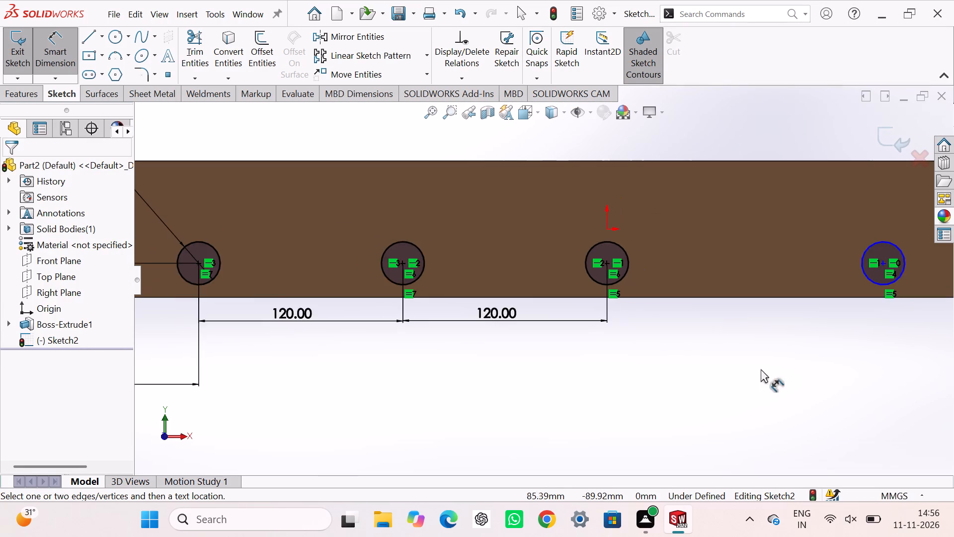
pyautogui.scroll(2, 781, 350)
pyautogui.scroll(-2, 748, 322)
pyautogui.scroll(-4, 488, 255)
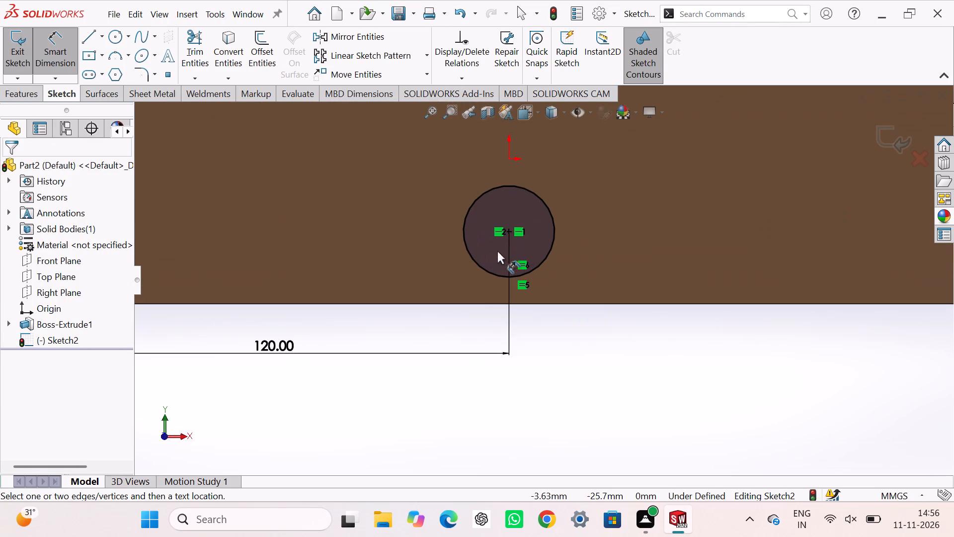
pyautogui.click(507, 233)
pyautogui.scroll(3, 646, 287)
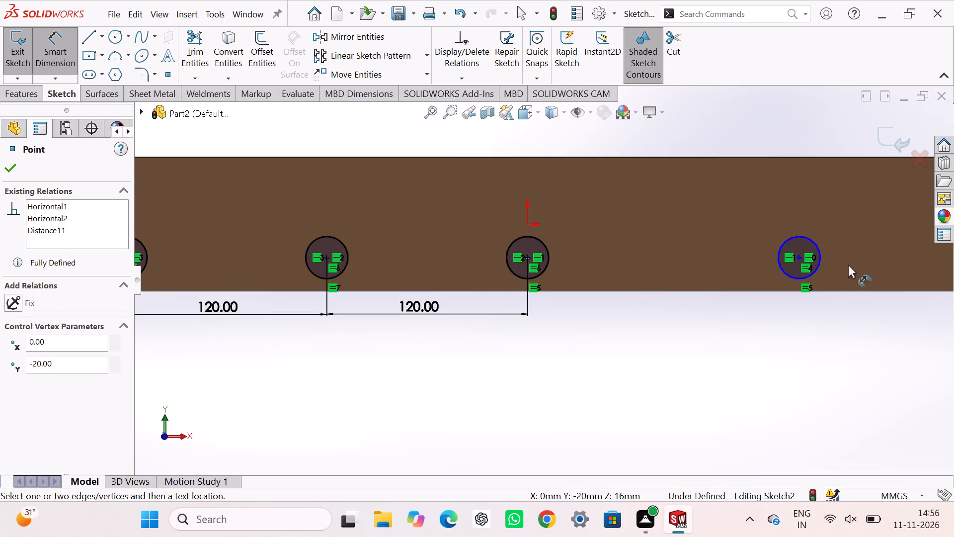
pyautogui.scroll(-3, 793, 253)
pyautogui.click(760, 264)
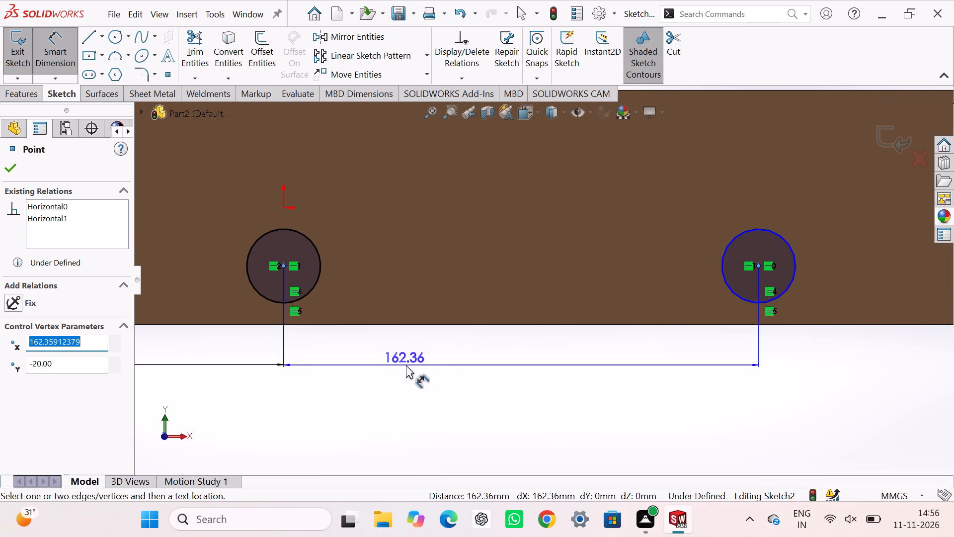
pyautogui.click(462, 365)
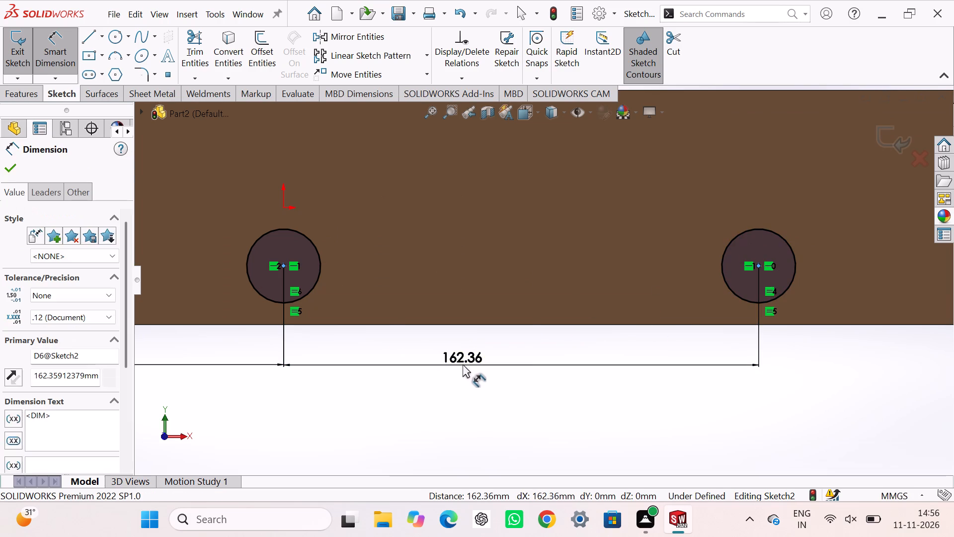
pyautogui.write('12')
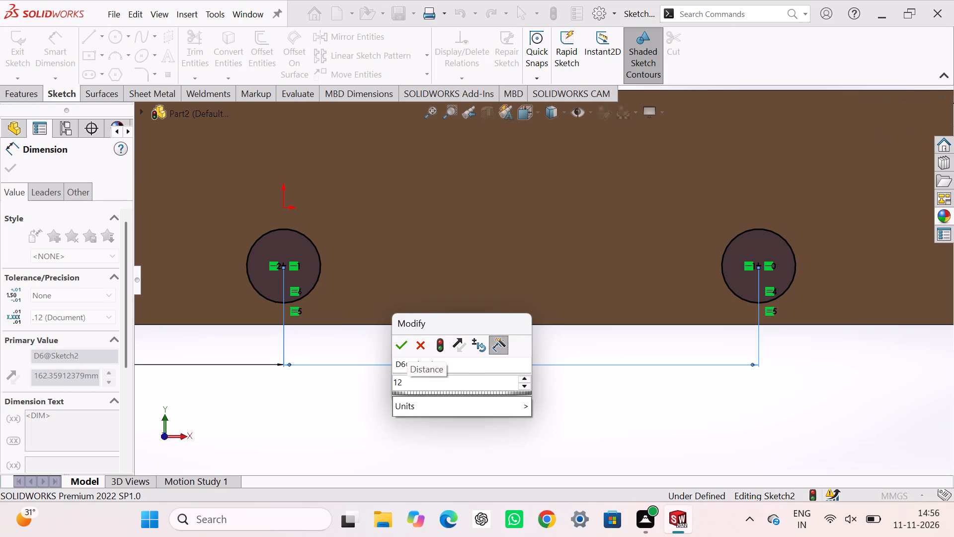
pyautogui.press('0')
pyautogui.press('Return')
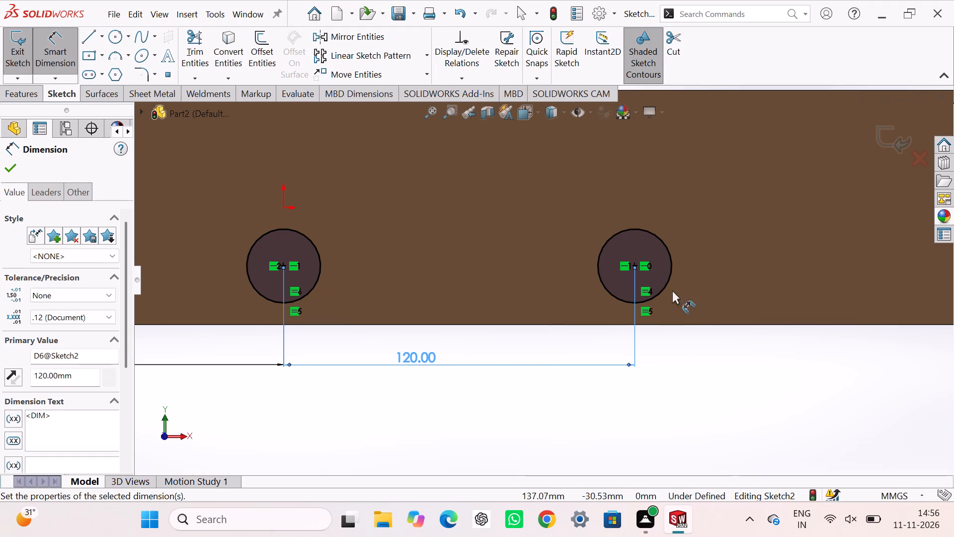
# Dimension the horizontal distance between the centres of the fourth and fifth circles from the left as 120 mm.
pyautogui.click(634, 265)
pyautogui.scroll(3, 772, 342)
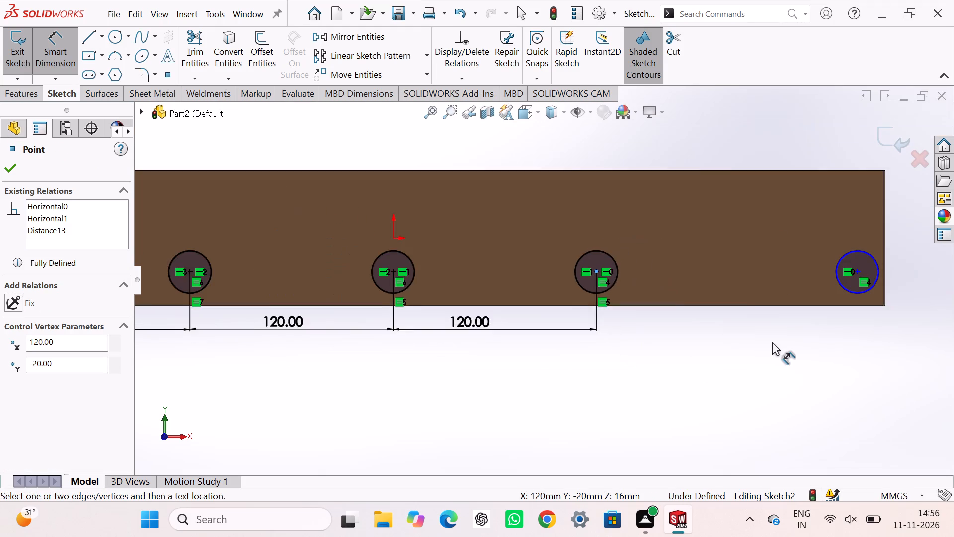
pyautogui.scroll(1, 780, 337)
pyautogui.scroll(-4, 812, 309)
pyautogui.scroll(-1, 774, 249)
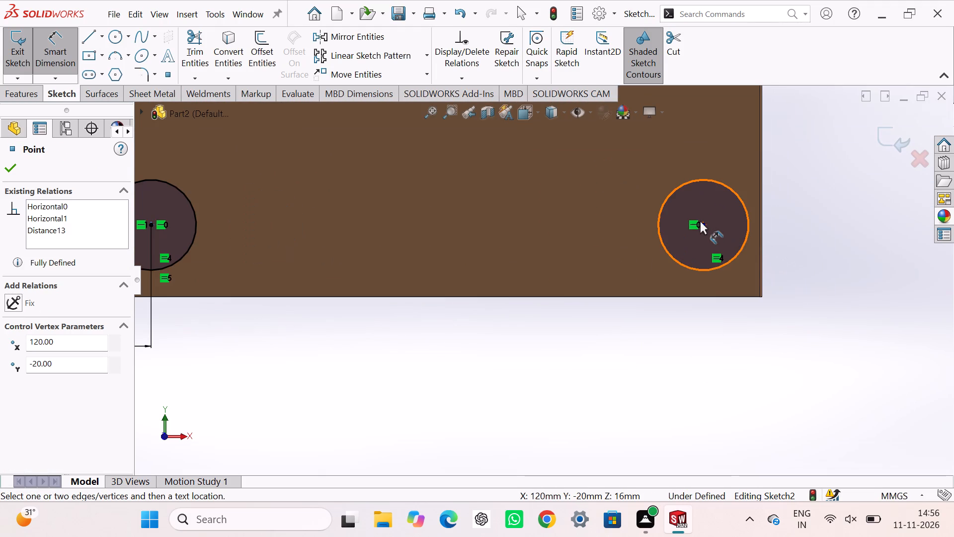
pyautogui.click(703, 225)
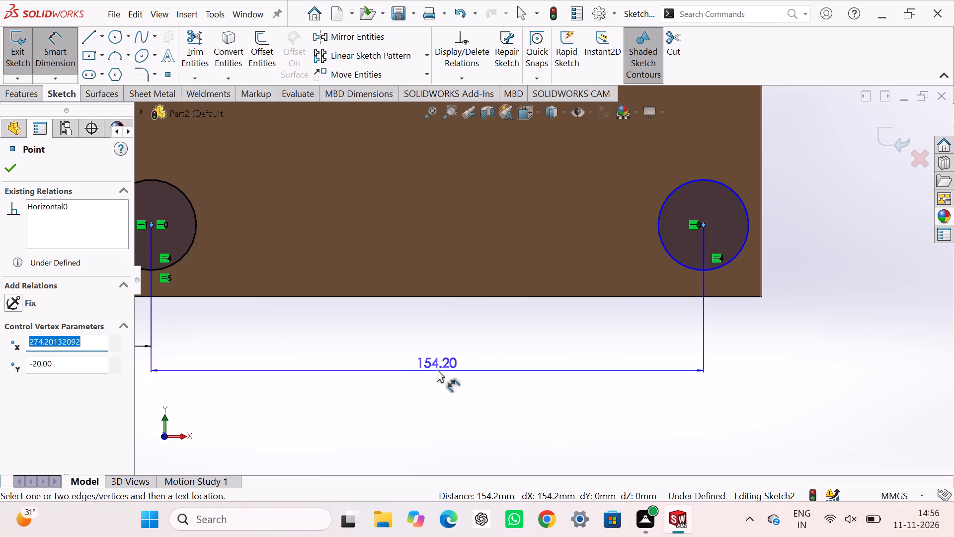
pyautogui.click(431, 345)
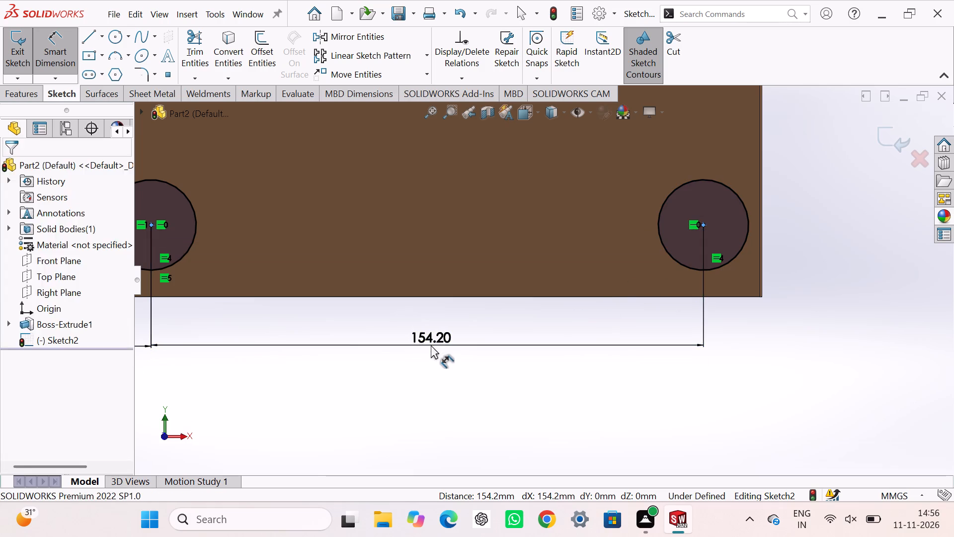
pyautogui.write('120')
pyautogui.press('Return')
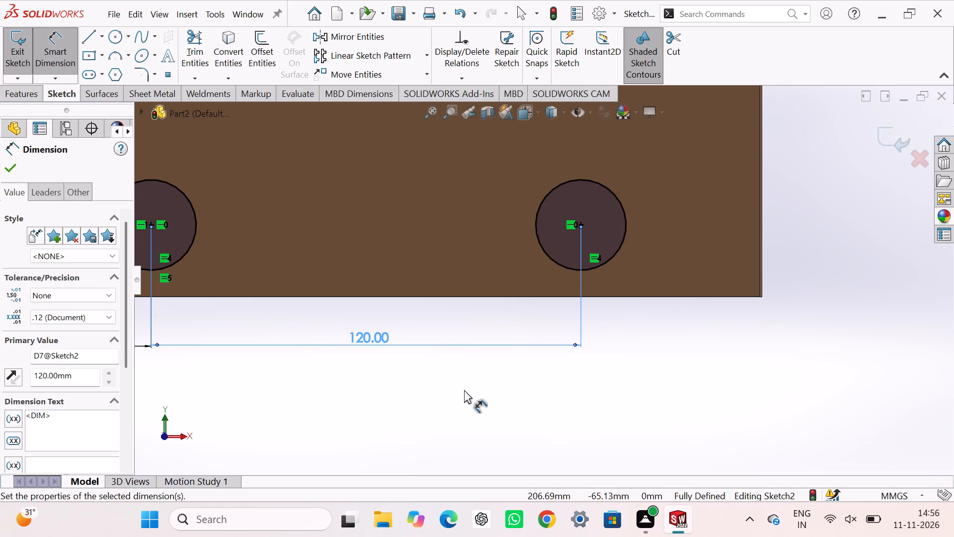
pyautogui.scroll(7, 464, 390)
pyautogui.click(385, 363)
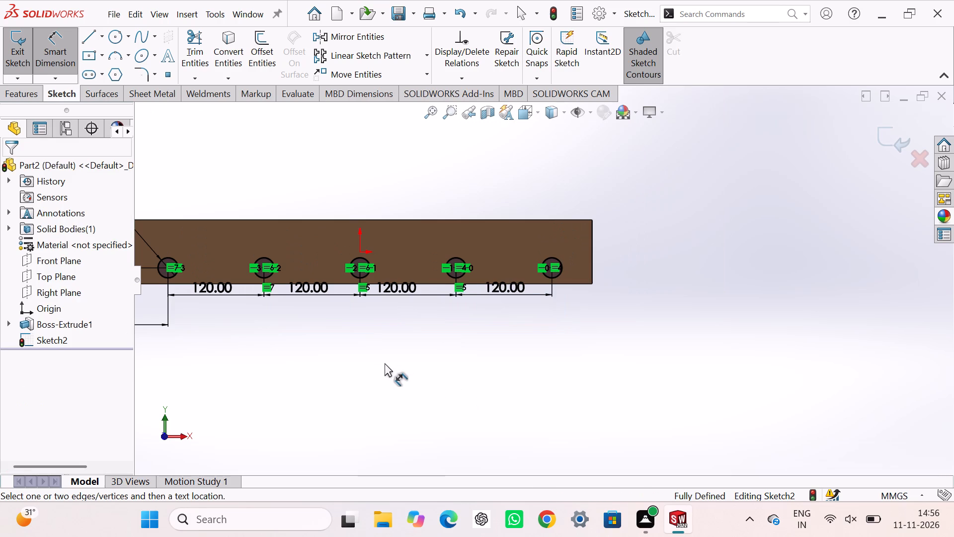
# Look over the dimensioned circles along the bar and exit the sketch.
pyautogui.scroll(-2, 455, 337)
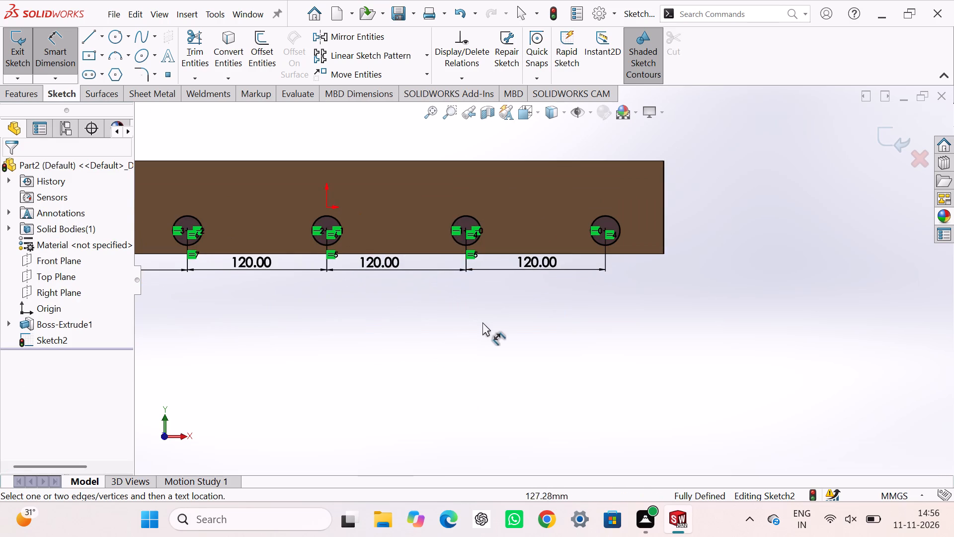
pyautogui.scroll(-1, 486, 321)
pyautogui.scroll(3, 464, 321)
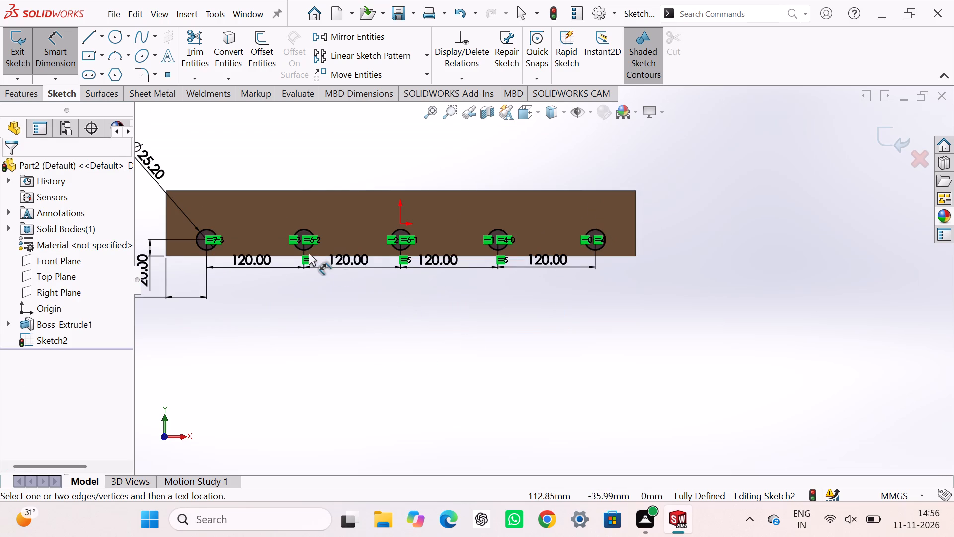
pyautogui.scroll(-2, 318, 288)
pyautogui.scroll(3, 318, 288)
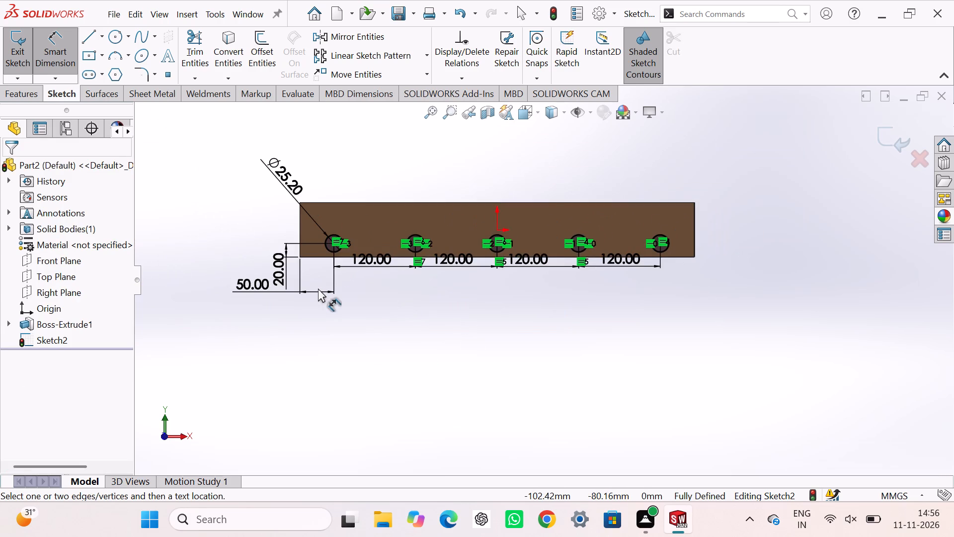
pyautogui.scroll(-1, 318, 288)
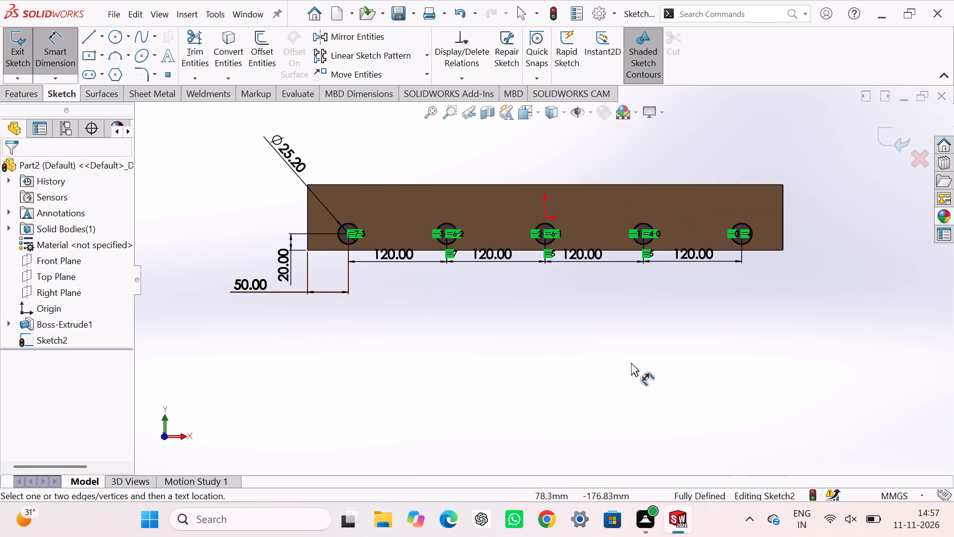
pyautogui.click(879, 139)
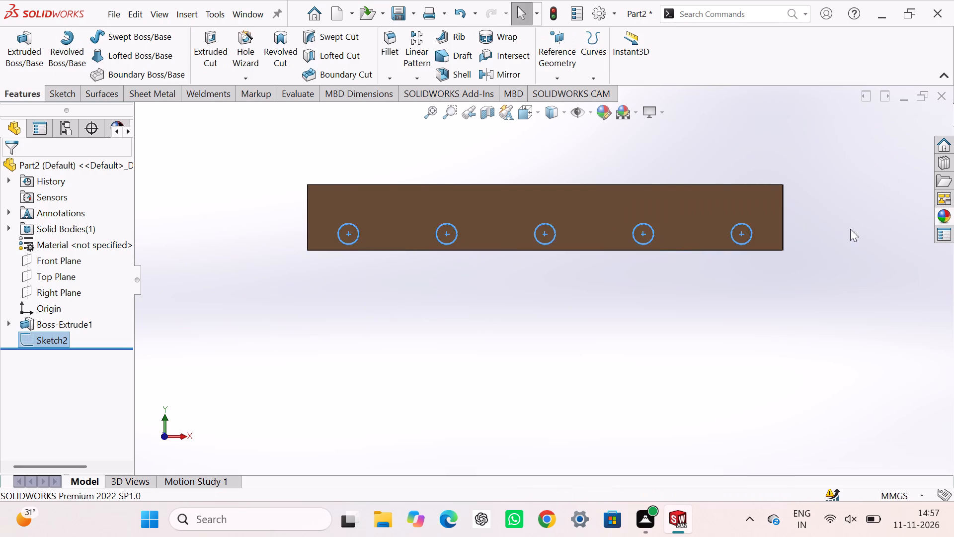
# Cut the five sketched circles through the bar with a blind Extruded Cut 16 mm deep.
pyautogui.moveTo(847, 243); pyautogui.dragTo(781, 329, button='middle')
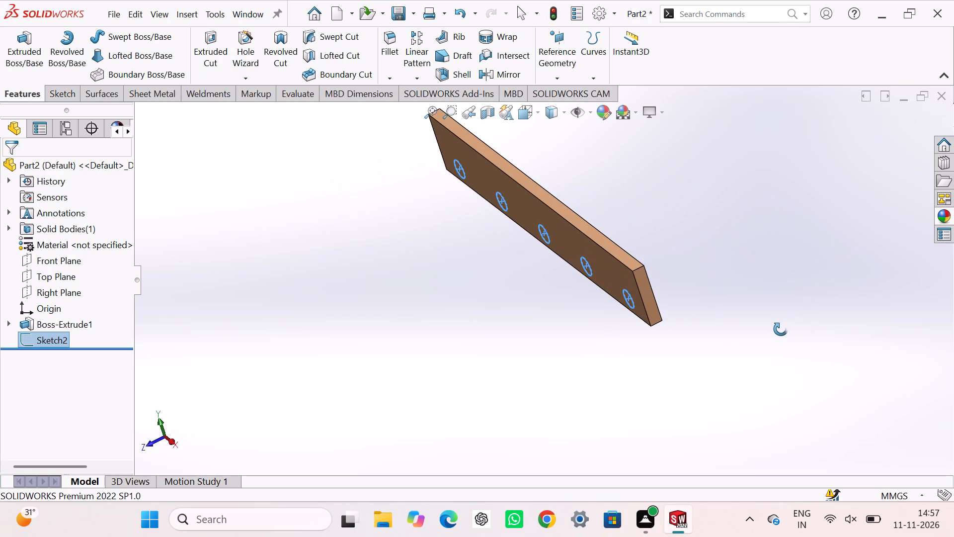
pyautogui.moveTo(781, 329); pyautogui.dragTo(780, 329, button='middle')
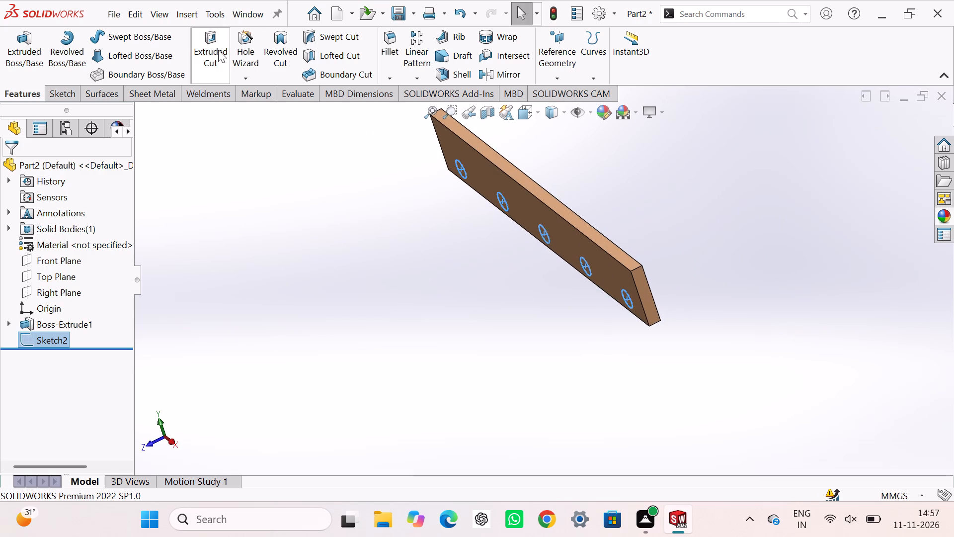
pyautogui.click(218, 50)
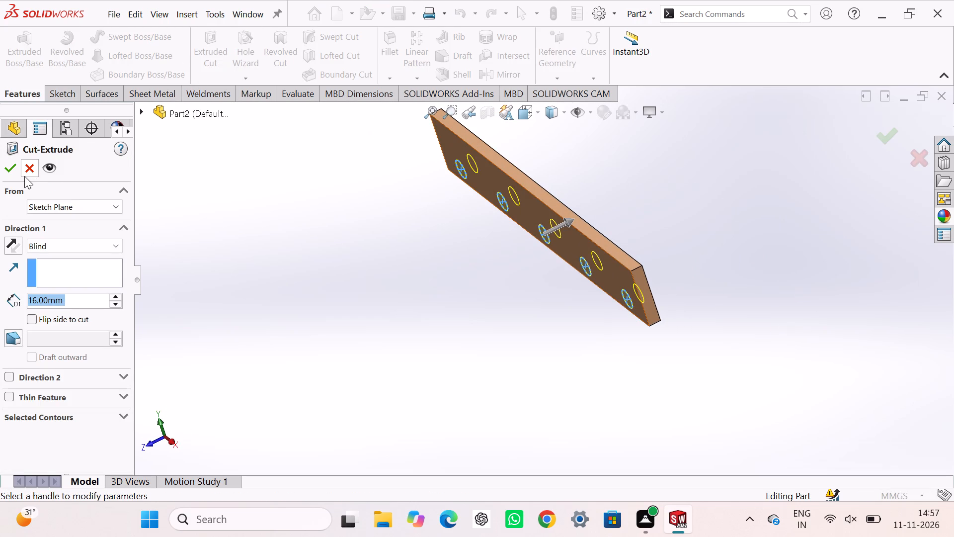
pyautogui.click(8, 169)
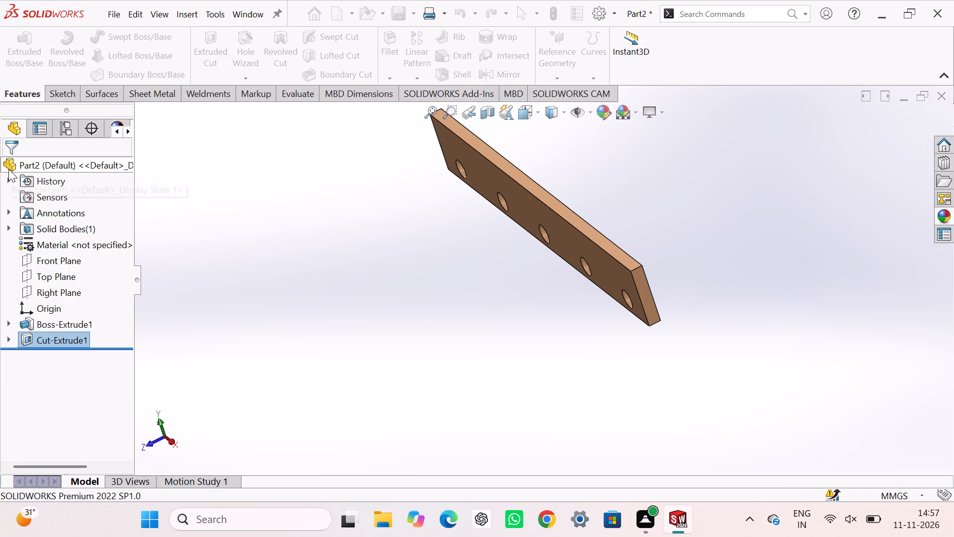
pyautogui.click(320, 281)
# Save the drilled bar as Part2.SLDPRT in the Solidworks folder.
pyautogui.moveTo(321, 281); pyautogui.dragTo(348, 231, button='middle')
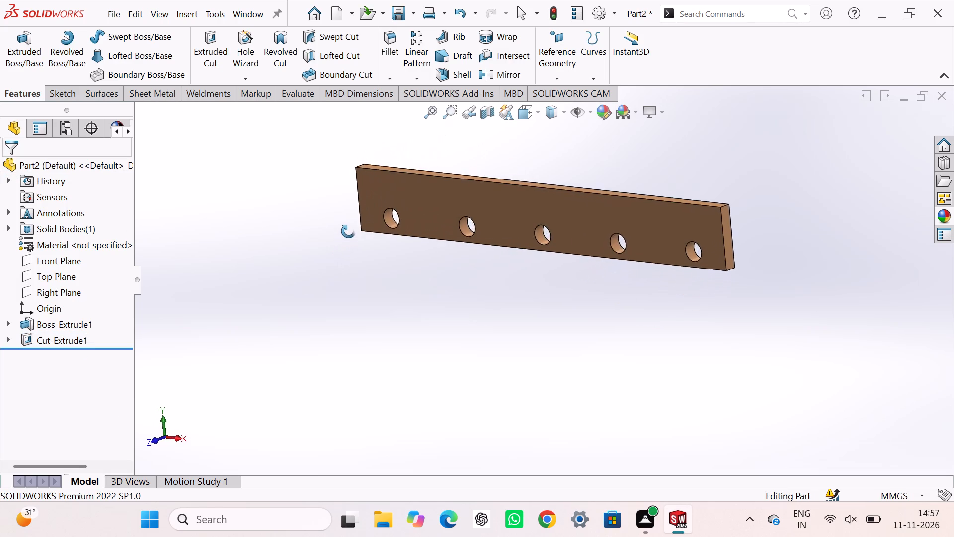
pyautogui.moveTo(348, 231); pyautogui.dragTo(398, 282, button='middle')
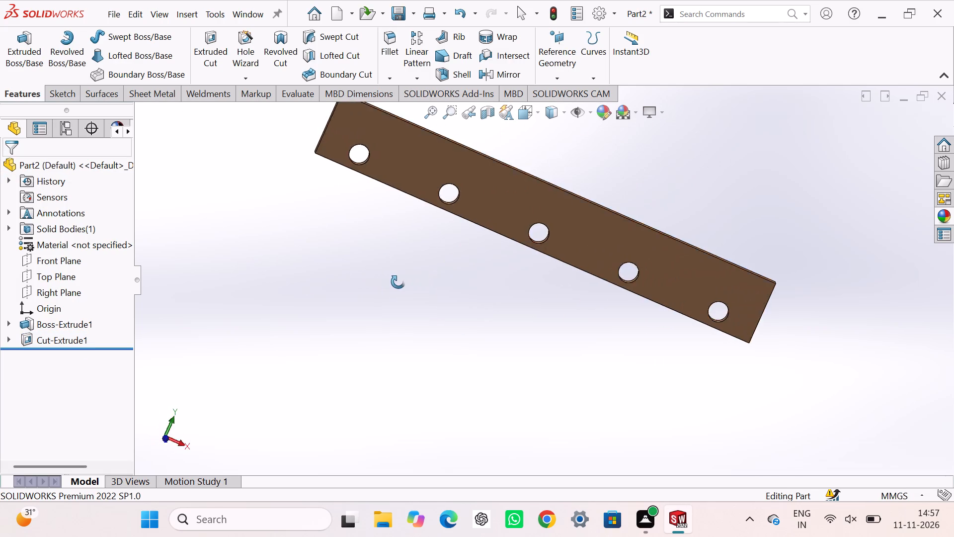
pyautogui.moveTo(398, 282); pyautogui.dragTo(362, 335, button='middle')
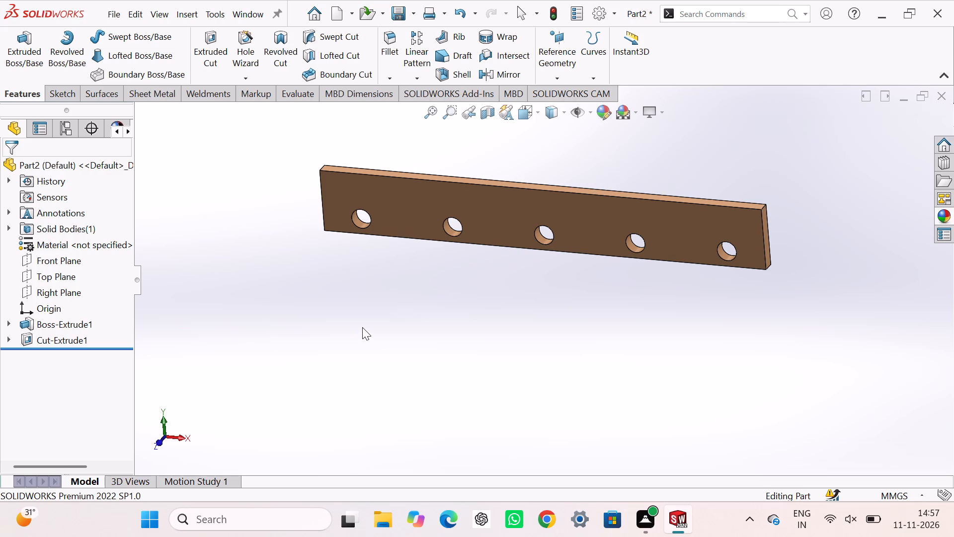
pyautogui.hotkey('ctrl', 's')
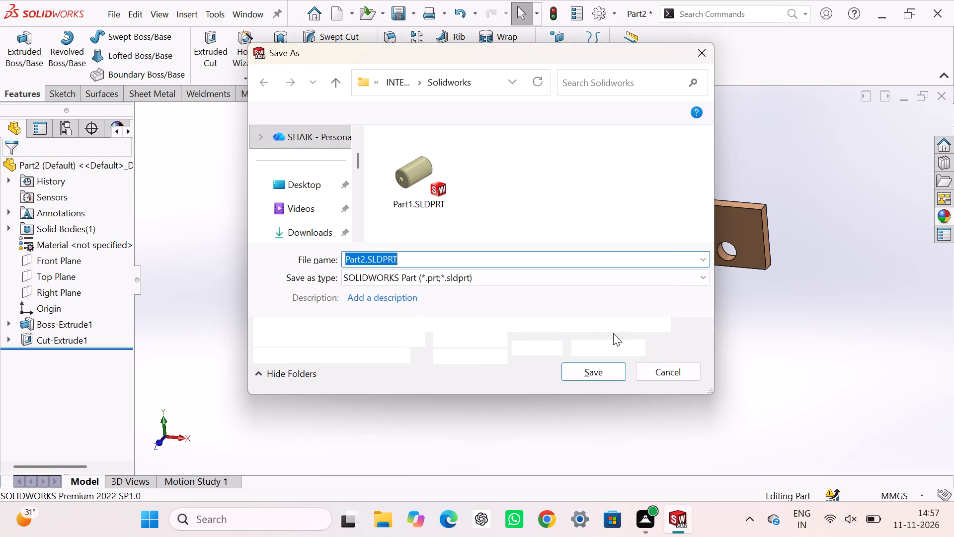
pyautogui.click(593, 374)
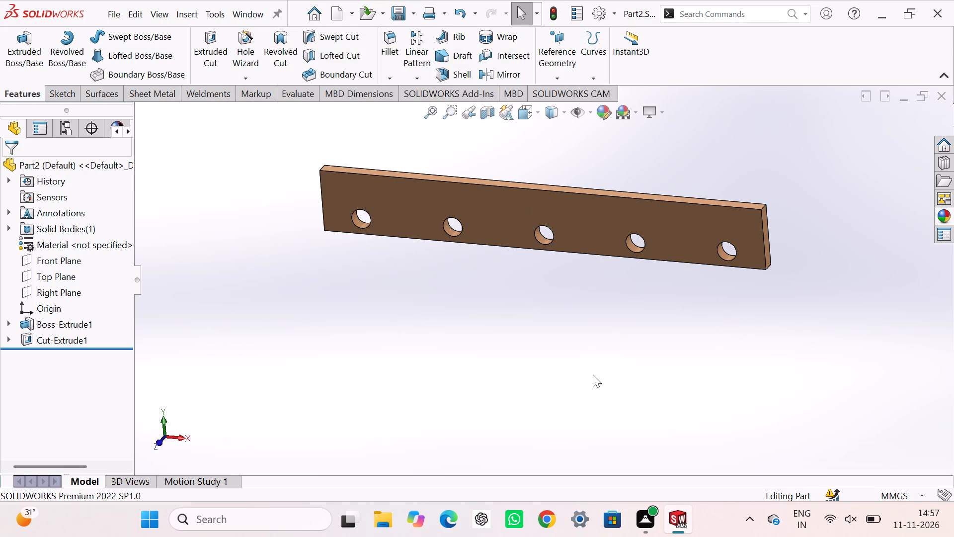
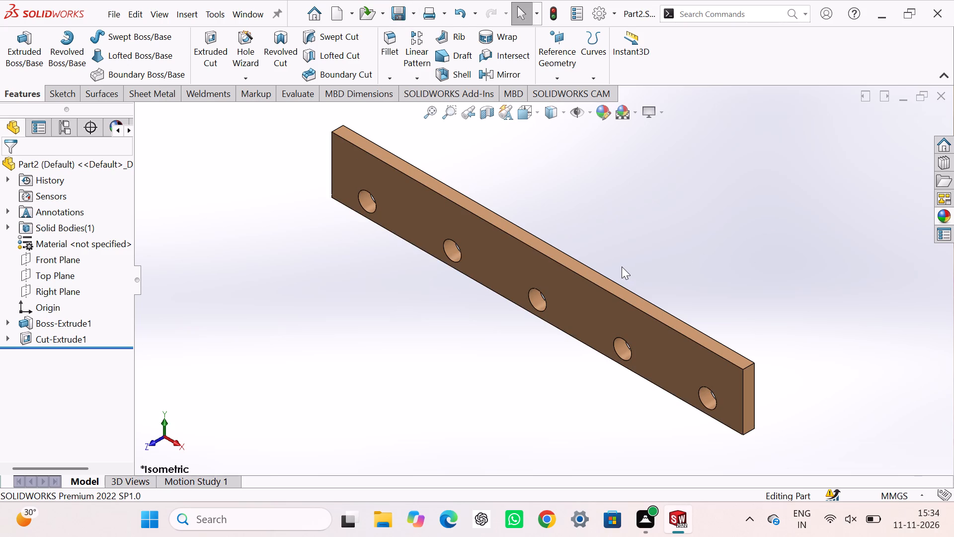
# Save the drilled bar part under its existing file name.
pyautogui.hotkey('ctrl', 's')
# Create a new, empty part document for the next component.
pyautogui.hotkey('ctrl', 'n')
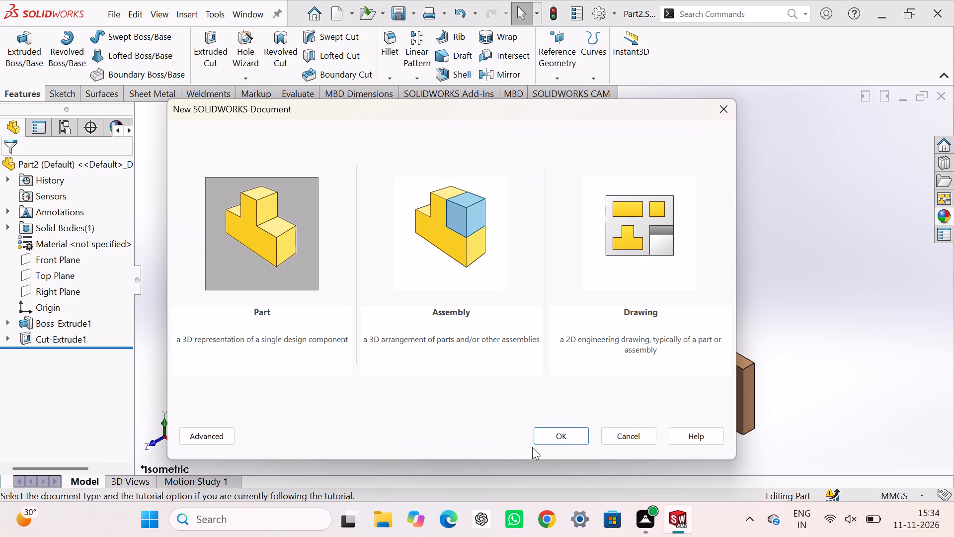
pyautogui.click(560, 438)
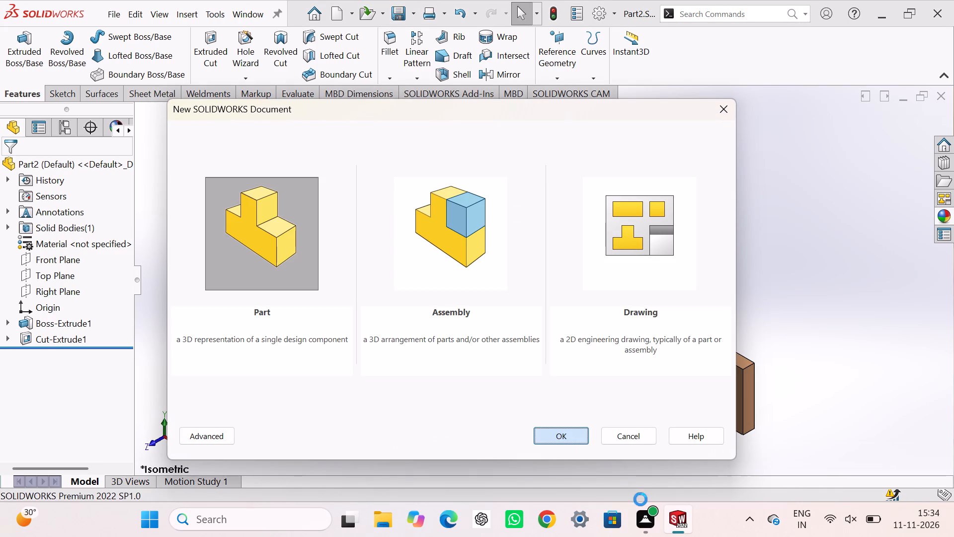
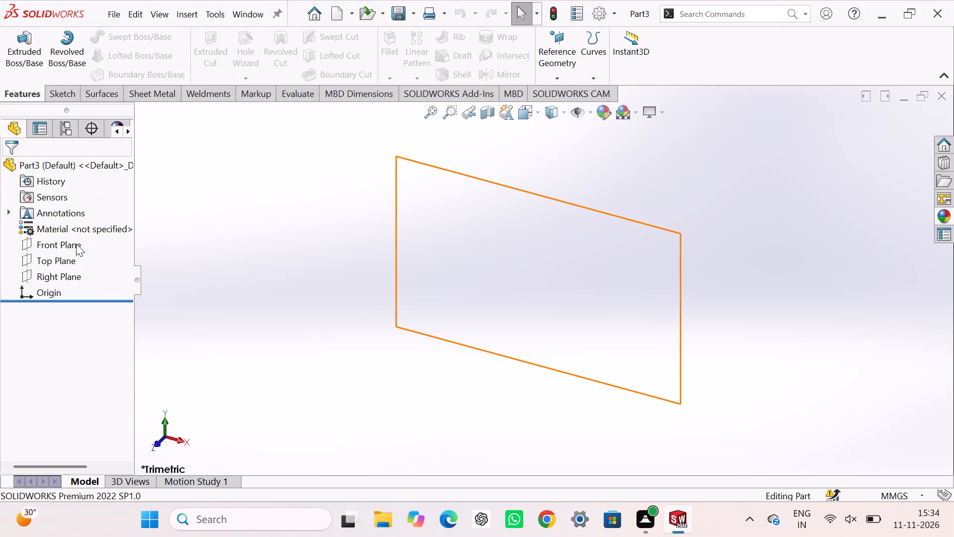
# Start a new sketch on the Right Plane.
pyautogui.click(76, 244)
pyautogui.click(256, 249)
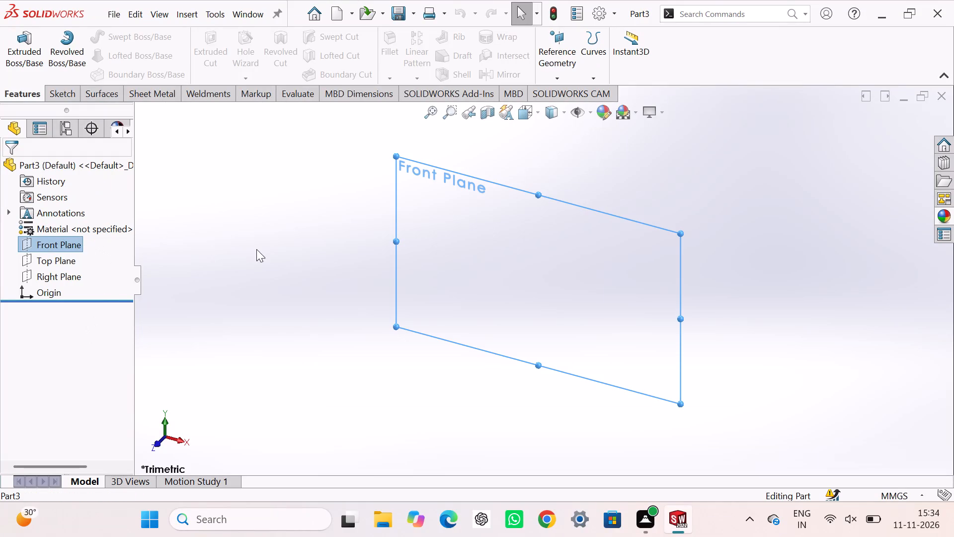
pyautogui.click(75, 270)
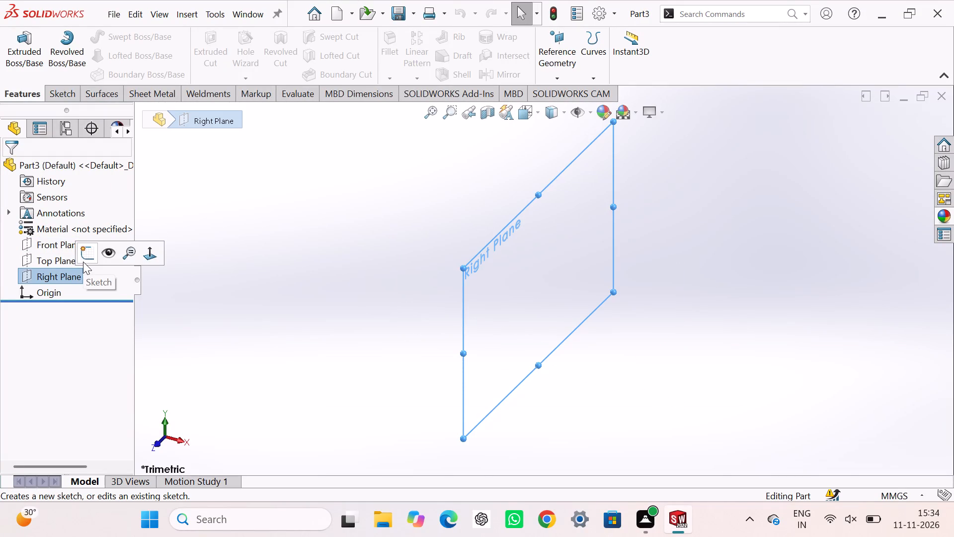
pyautogui.click(83, 262)
pyautogui.click(225, 227)
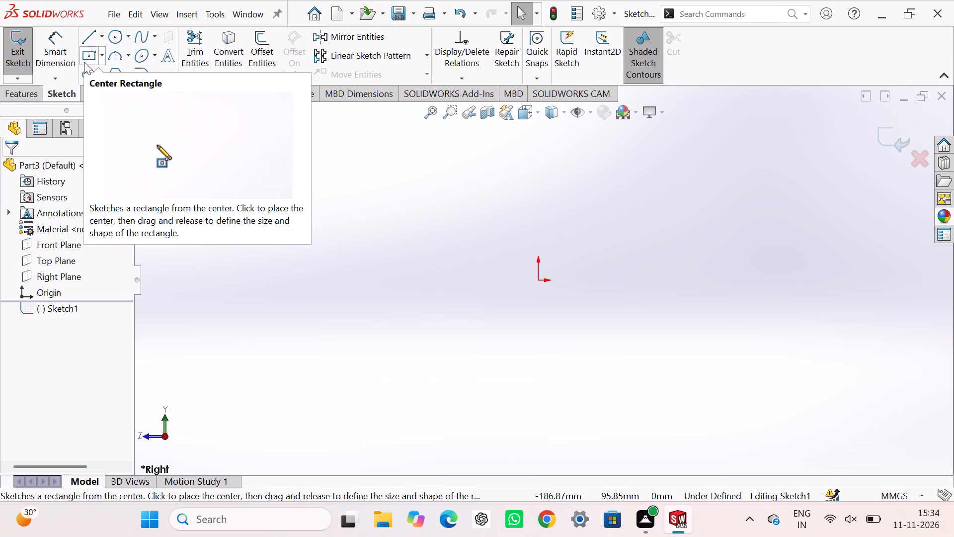
# Sketch a closed inverted-U line profile about 78 mm wide and 40 mm tall, with a notch about 18 mm deep and its base level with the origin.
pyautogui.click(86, 40)
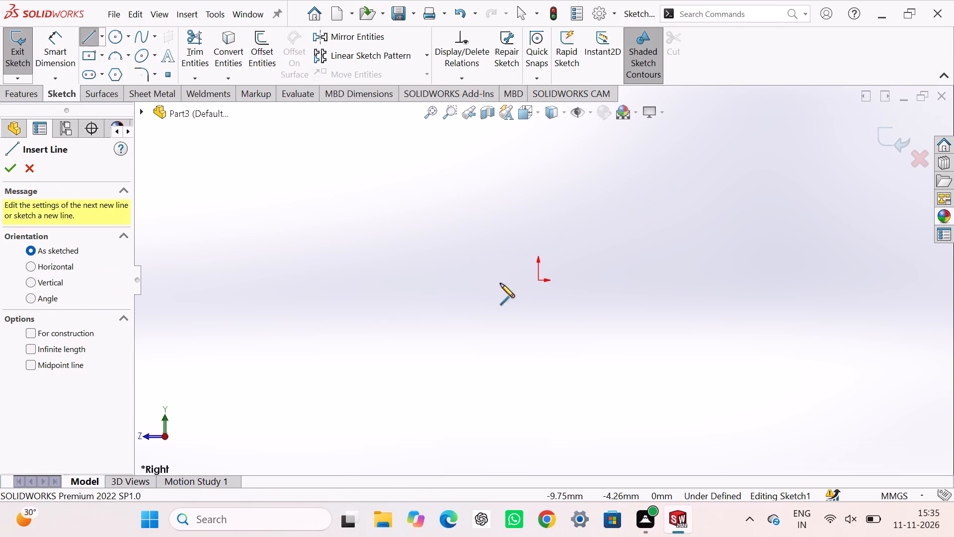
pyautogui.click(492, 281)
pyautogui.click(489, 208)
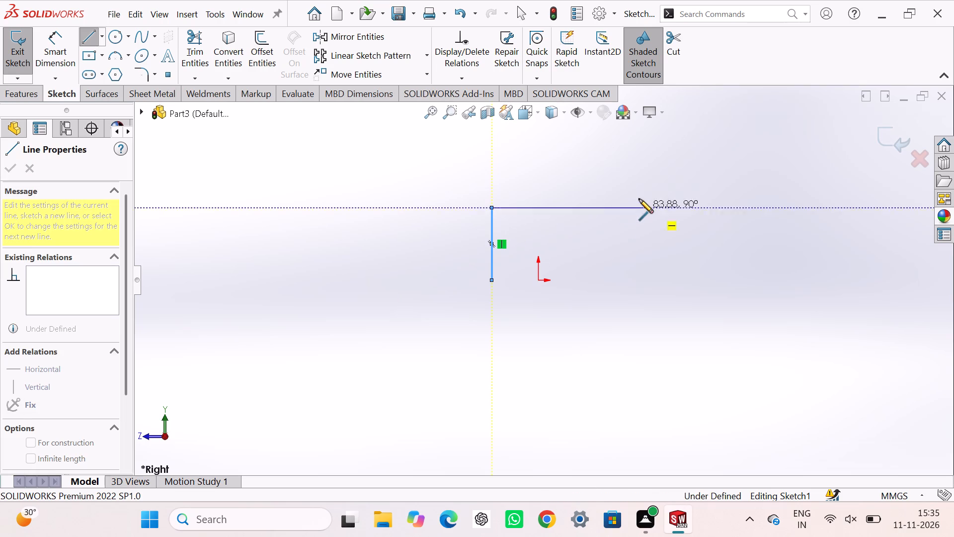
pyautogui.click(633, 206)
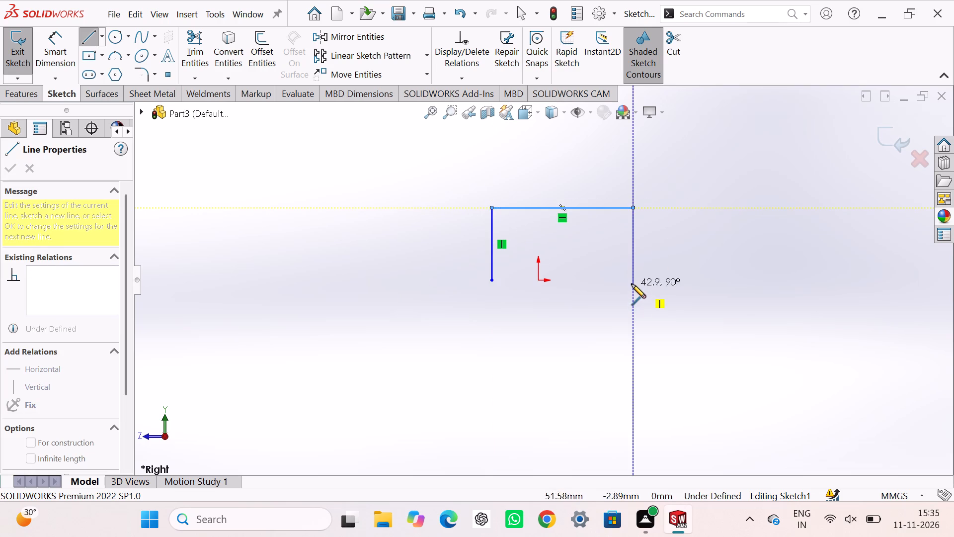
pyautogui.click(632, 280)
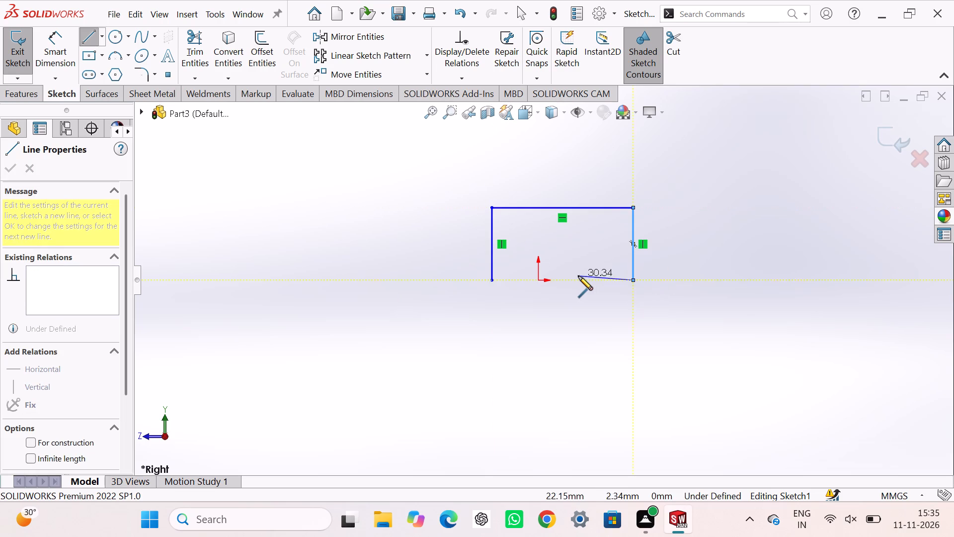
pyautogui.click(582, 280)
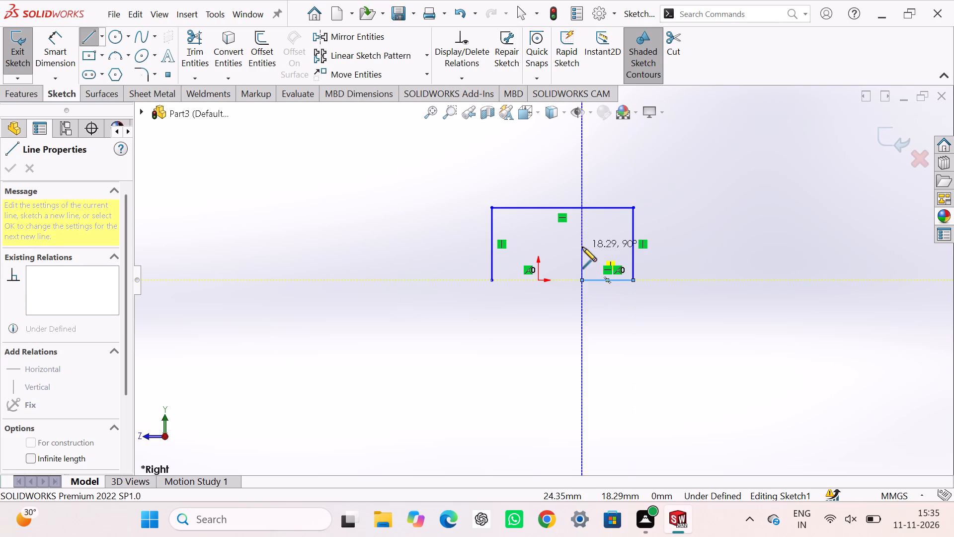
pyautogui.click(582, 247)
pyautogui.click(520, 245)
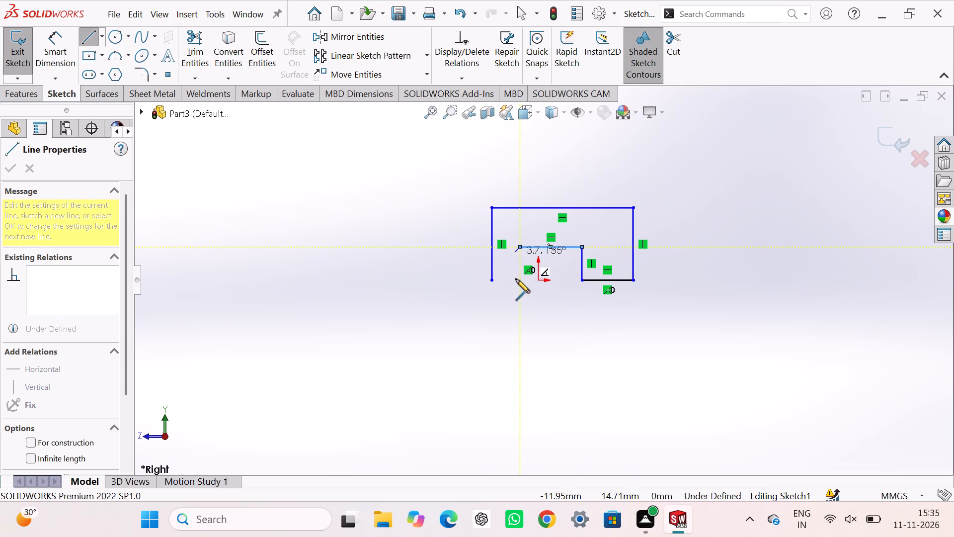
pyautogui.click(521, 279)
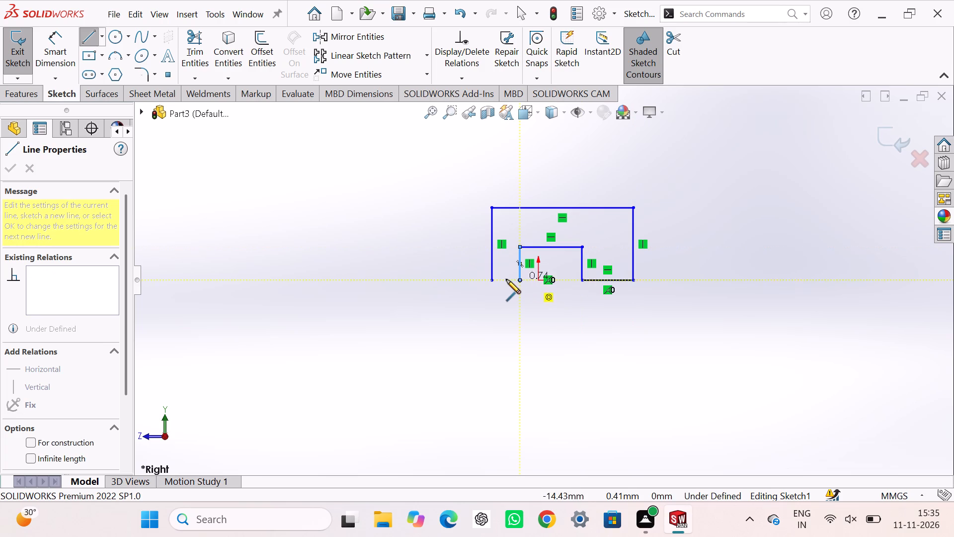
pyautogui.click(490, 279)
pyautogui.rightClick(397, 227)
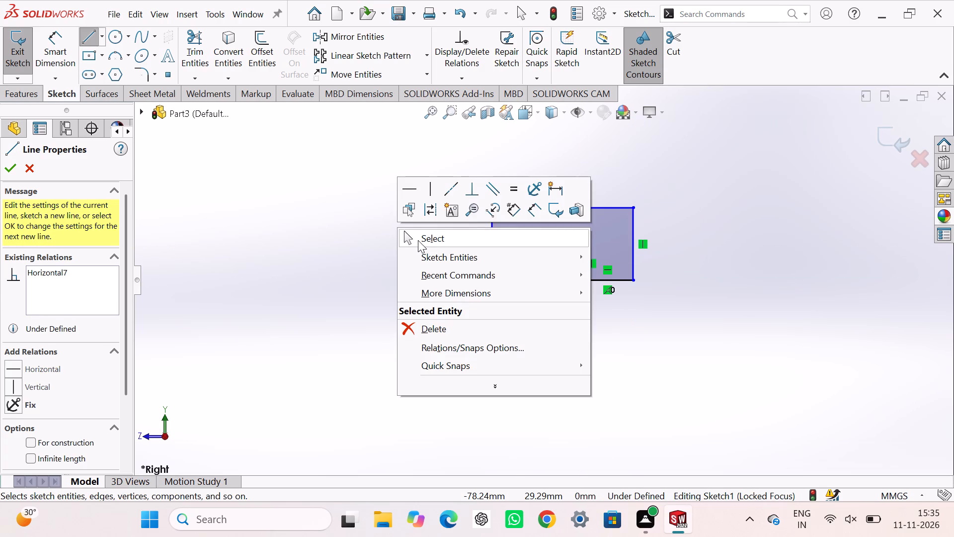
pyautogui.click(418, 240)
pyautogui.click(366, 265)
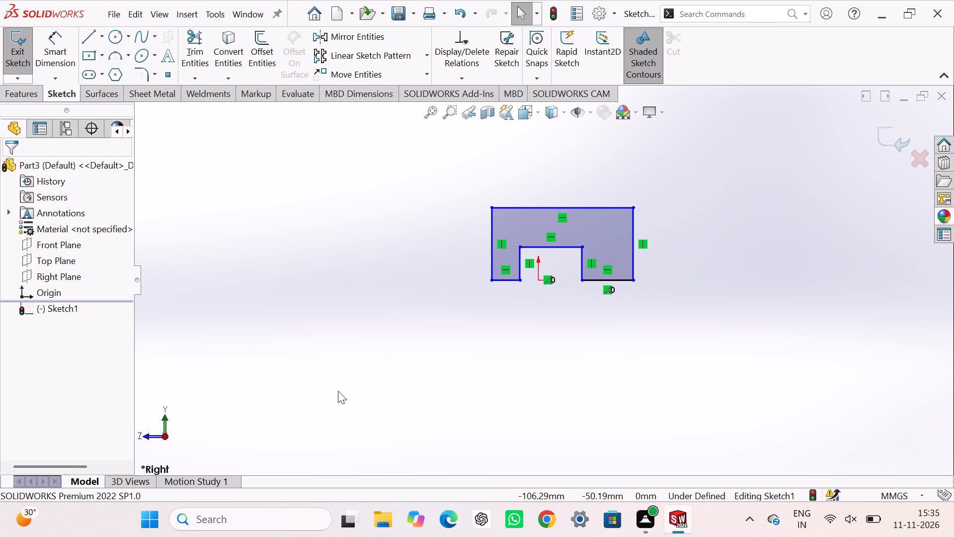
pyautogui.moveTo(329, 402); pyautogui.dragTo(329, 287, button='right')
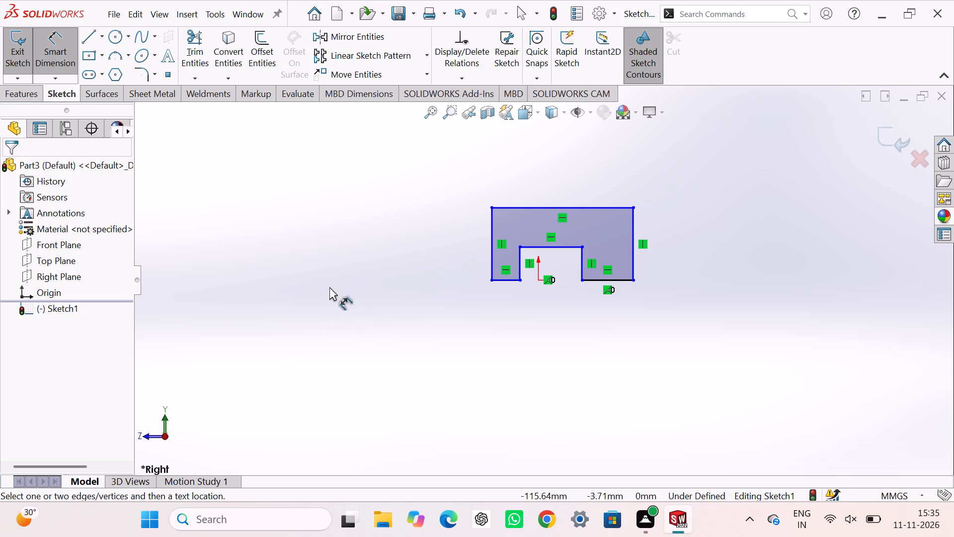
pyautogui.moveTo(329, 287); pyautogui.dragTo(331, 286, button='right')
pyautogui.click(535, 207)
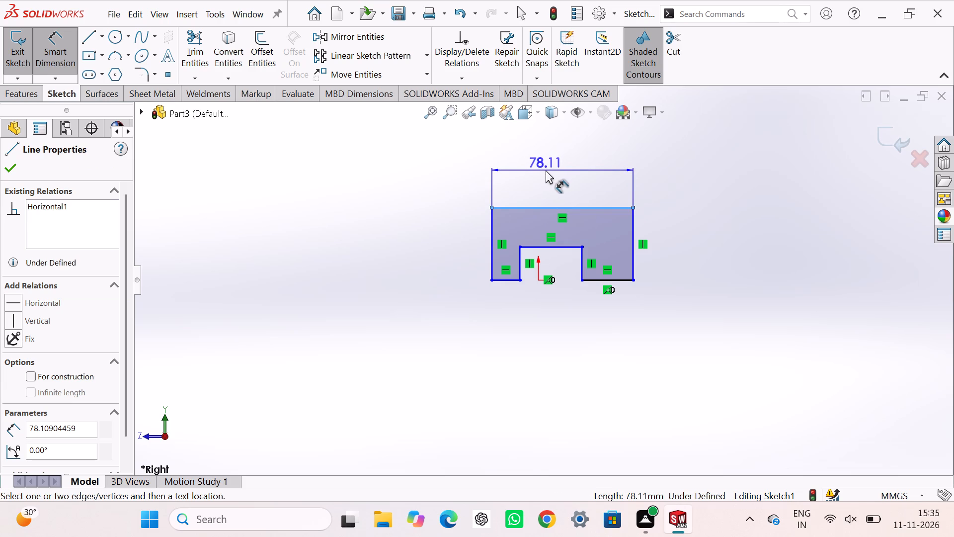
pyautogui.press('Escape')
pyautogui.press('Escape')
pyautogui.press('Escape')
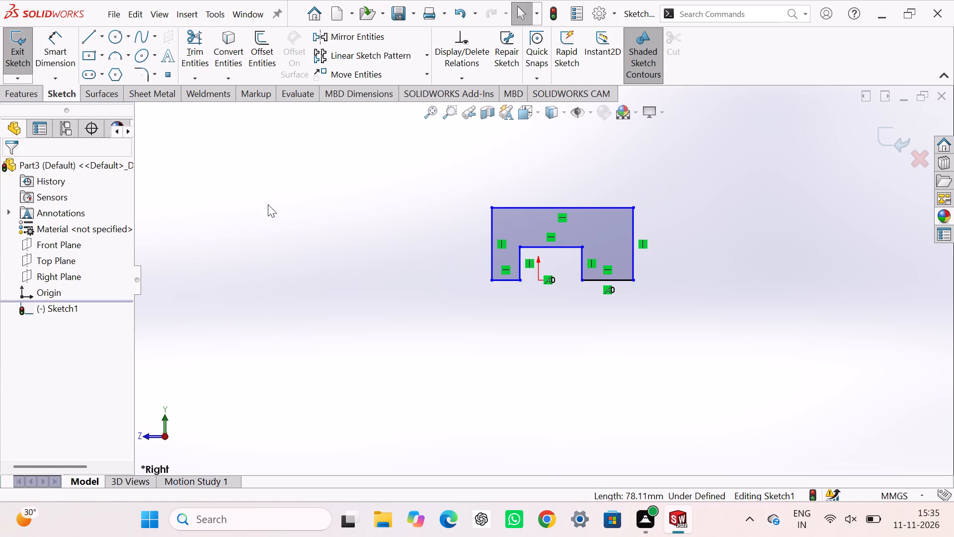
# Draw a vertical centerline about 68 mm long from the origin up through the profile.
pyautogui.click(102, 35)
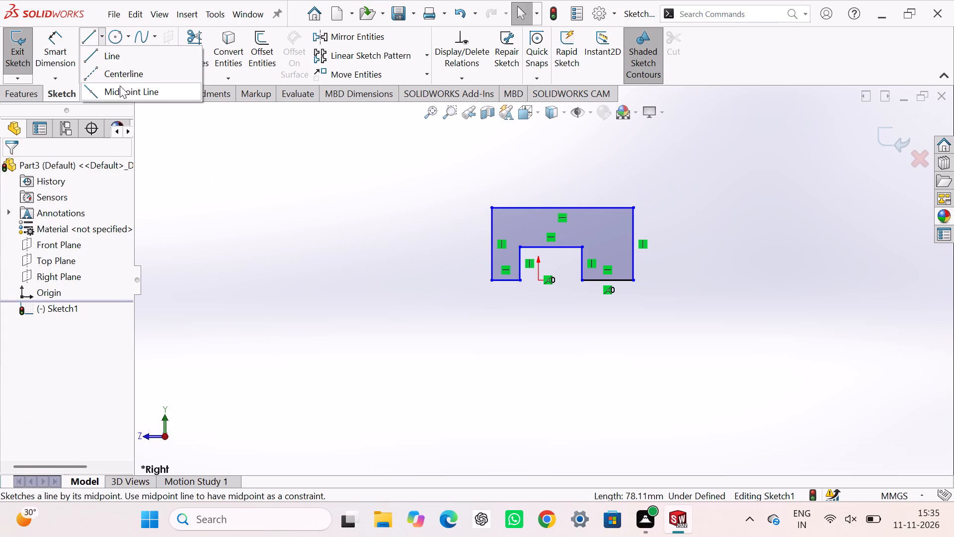
pyautogui.click(122, 75)
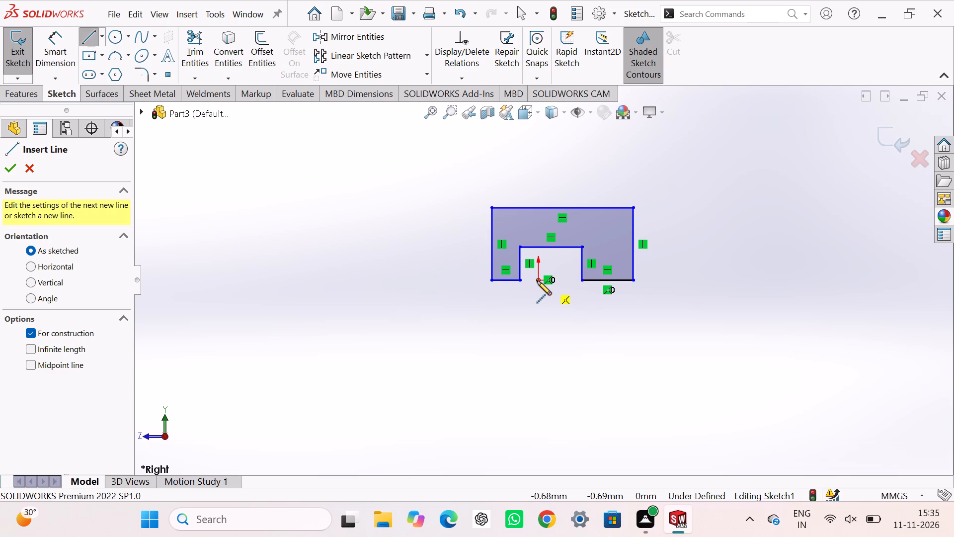
pyautogui.click(538, 280)
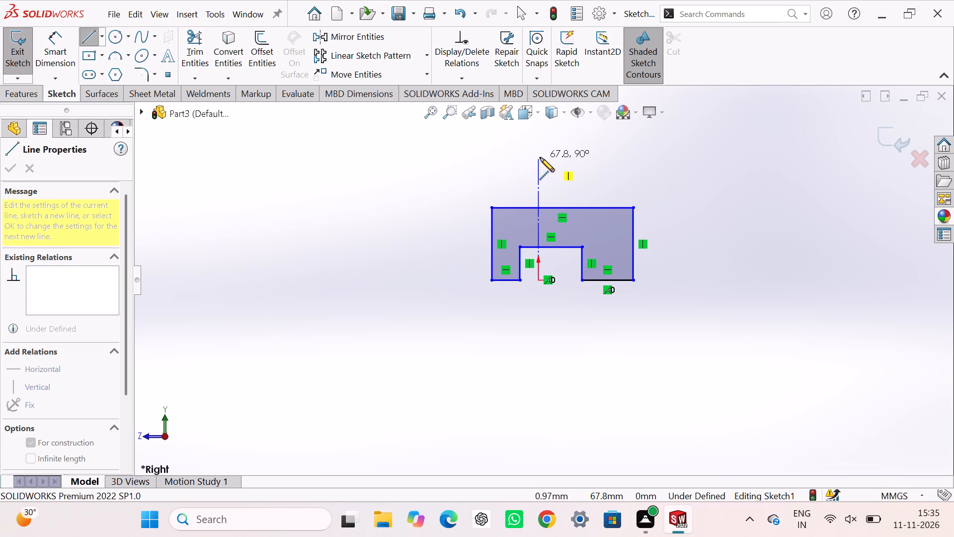
pyautogui.click(540, 158)
pyautogui.rightClick(468, 160)
pyautogui.click(483, 167)
pyautogui.click(444, 172)
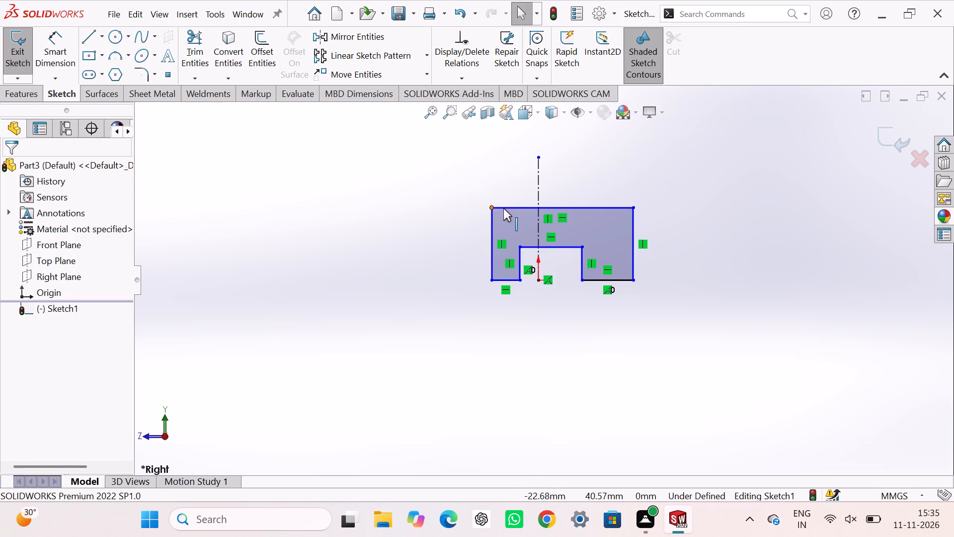
# Make the profile's two outer vertical sides symmetric about the vertical centerline.
pyautogui.click(485, 226)
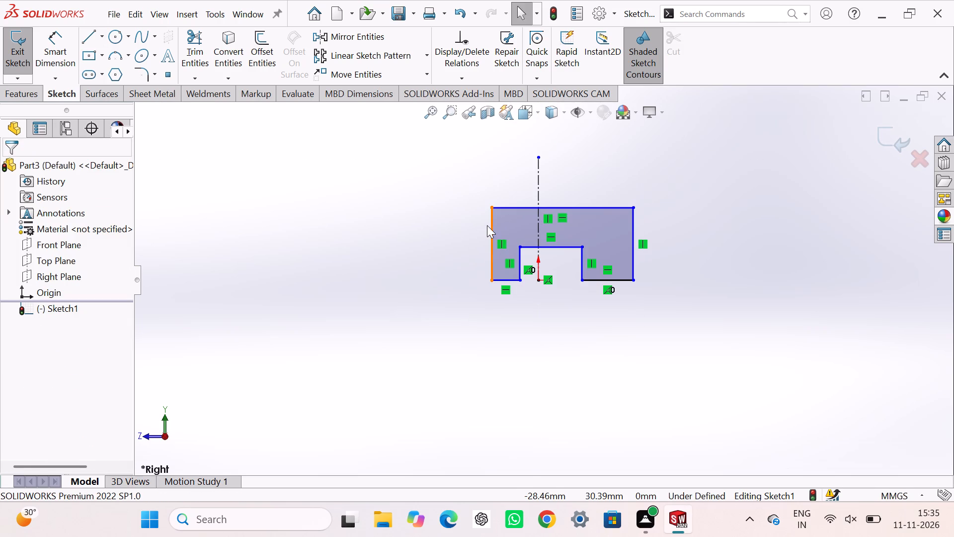
pyautogui.click(676, 253)
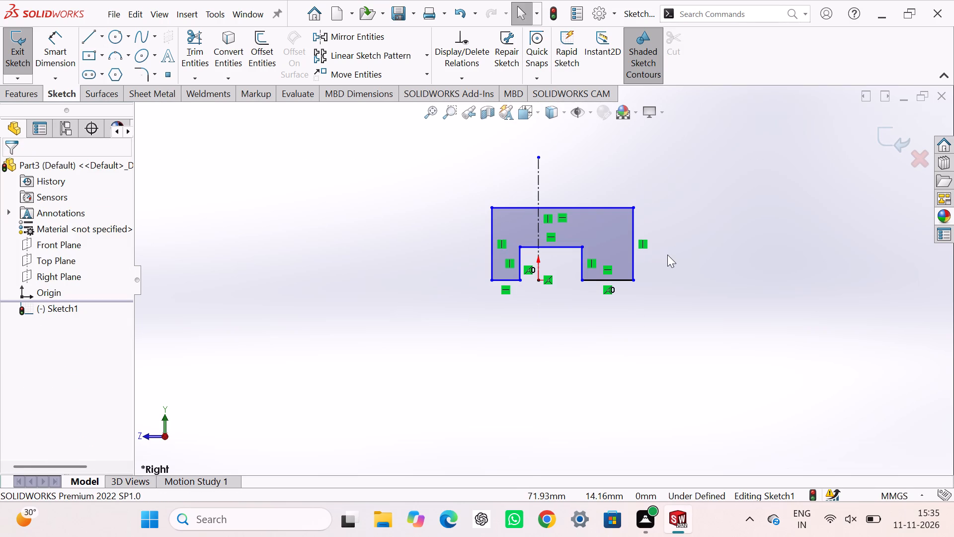
pyautogui.click(636, 249)
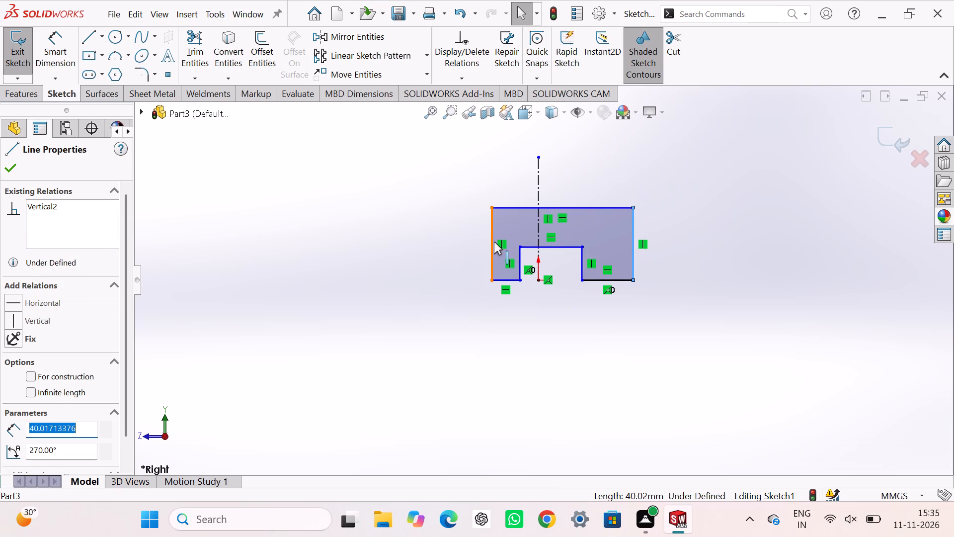
pyautogui.keyDown('ctrl'); pyautogui.click(489, 241); pyautogui.keyUp('ctrl')
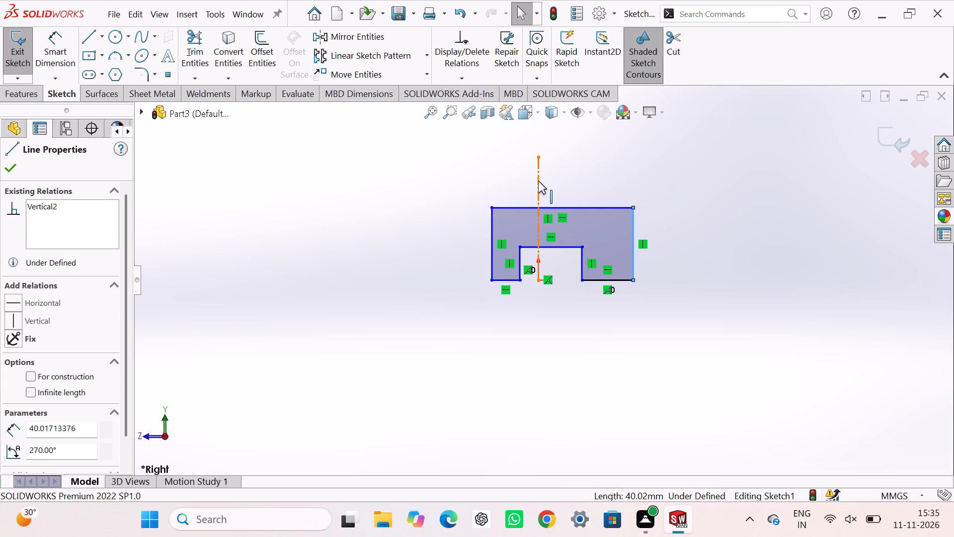
pyautogui.keyDown('ctrl'); pyautogui.click(492, 233); pyautogui.keyUp('ctrl')
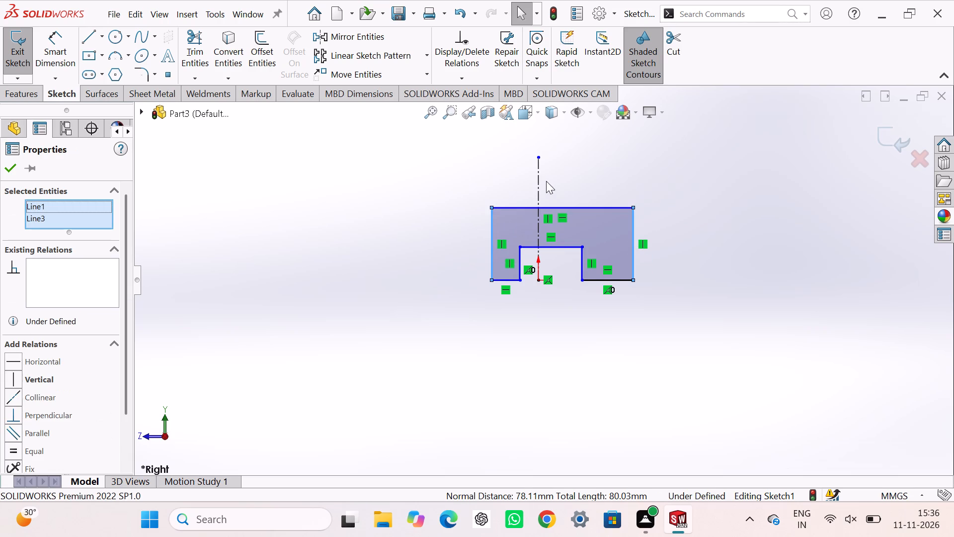
pyautogui.keyDown('ctrl'); pyautogui.click(538, 179); pyautogui.keyUp('ctrl')
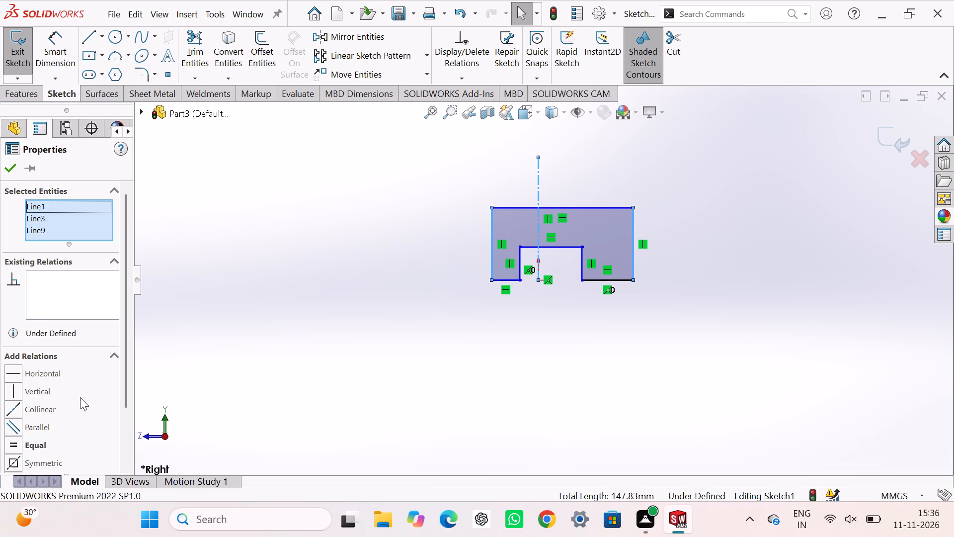
pyautogui.click(5, 460)
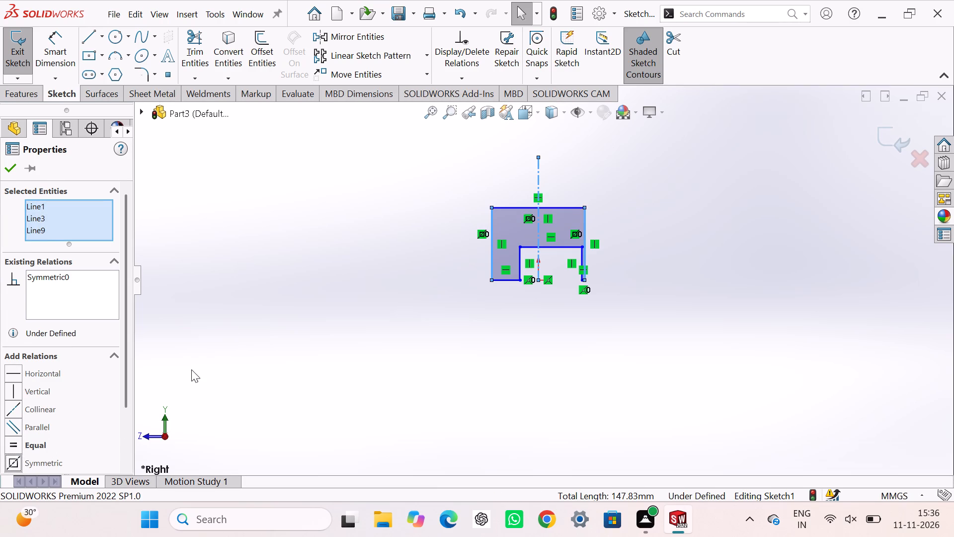
pyautogui.click(191, 369)
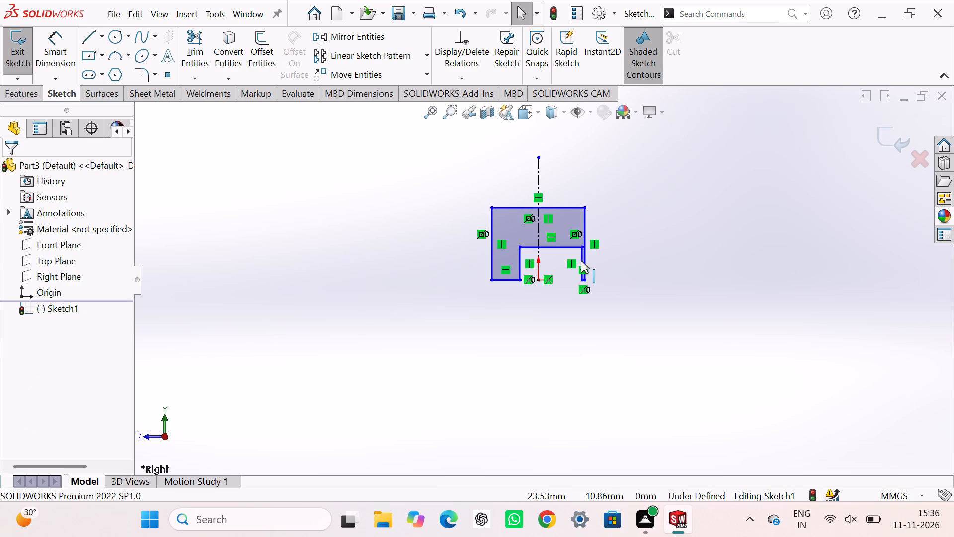
# Move the notch's right vertical side inward toward the centerline, widening the profile's narrow right leg.
pyautogui.moveTo(581, 260); pyautogui.dragTo(565, 261)
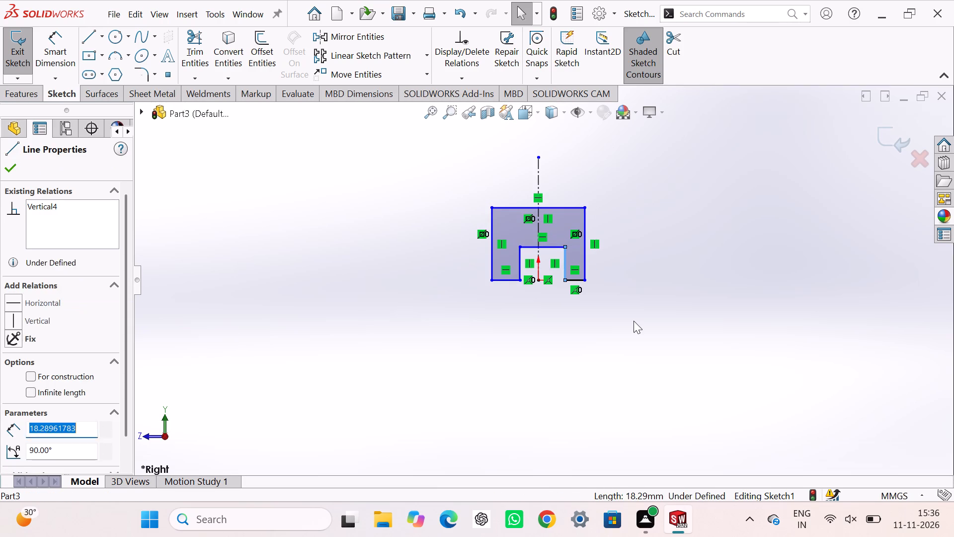
pyautogui.click(634, 321)
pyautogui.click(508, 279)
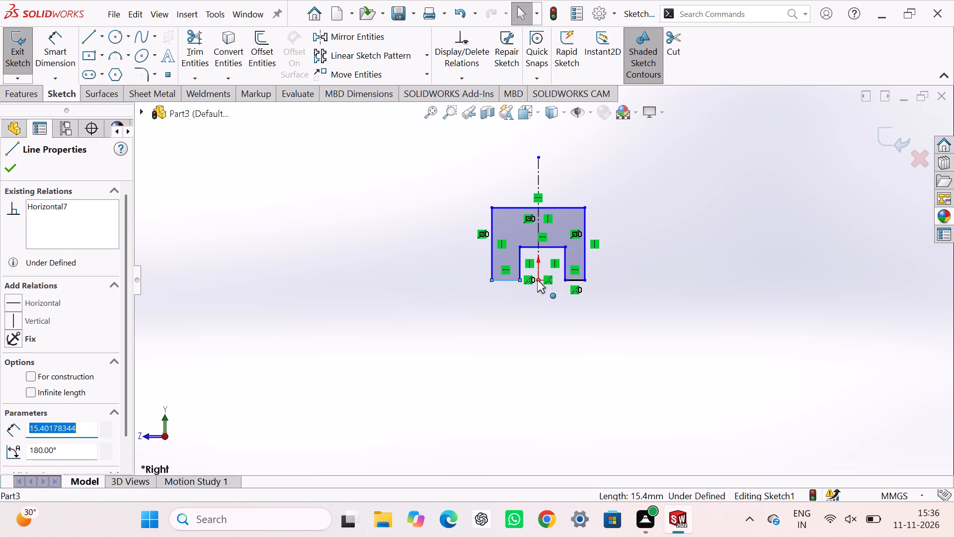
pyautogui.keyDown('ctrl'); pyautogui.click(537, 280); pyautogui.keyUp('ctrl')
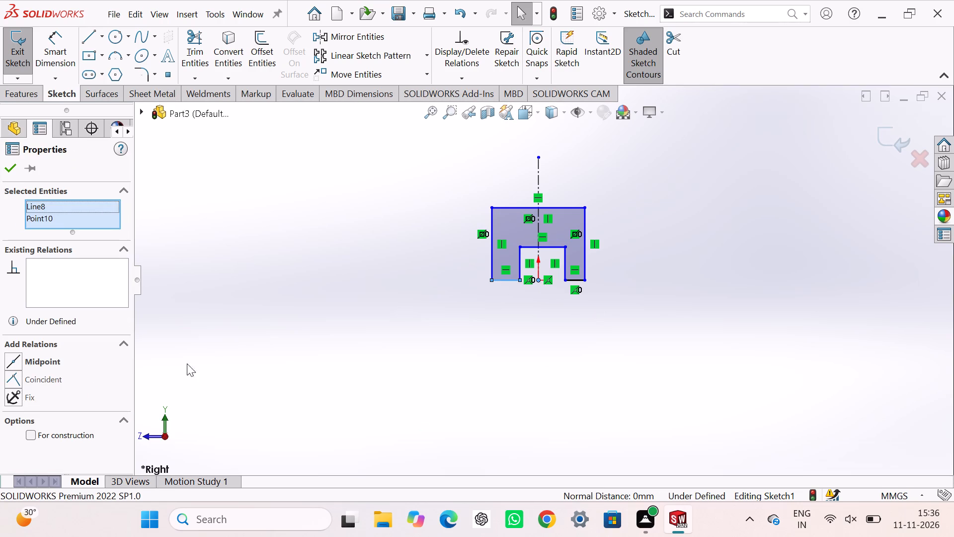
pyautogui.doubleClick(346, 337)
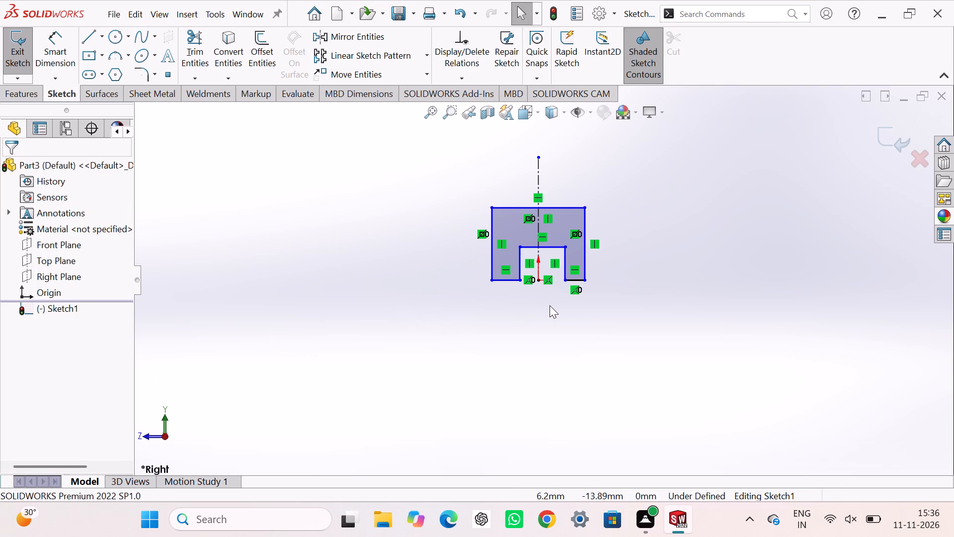
# Make the bottom edges of the profile's two legs collinear.
pyautogui.scroll(2, 555, 294)
pyautogui.scroll(-7, 544, 294)
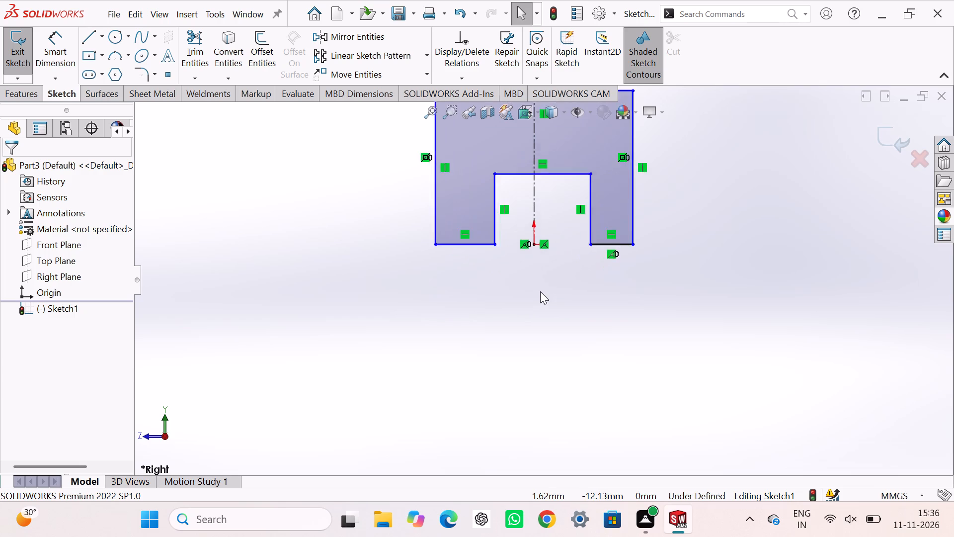
pyautogui.scroll(-1, 540, 291)
pyautogui.click(451, 232)
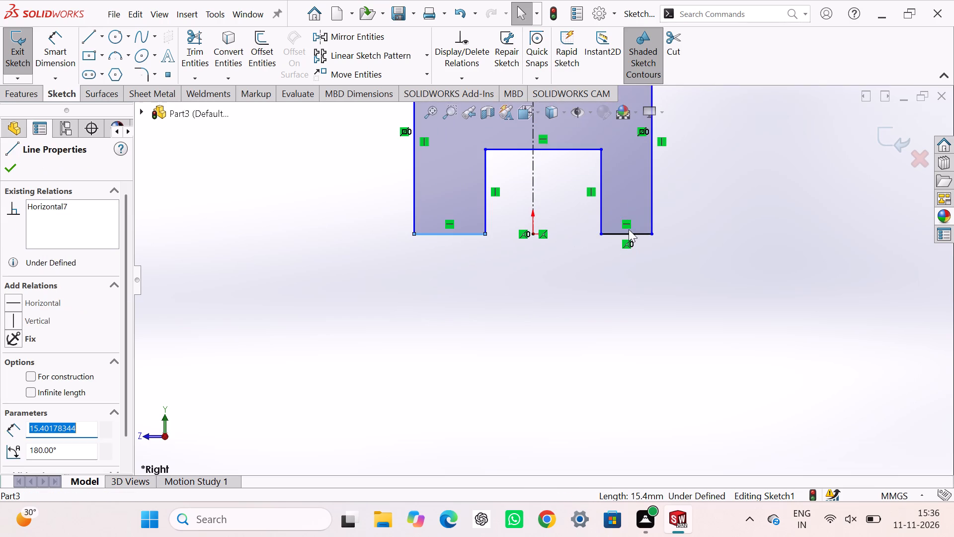
pyautogui.keyDown('ctrl'); pyautogui.click(621, 235); pyautogui.keyUp('ctrl')
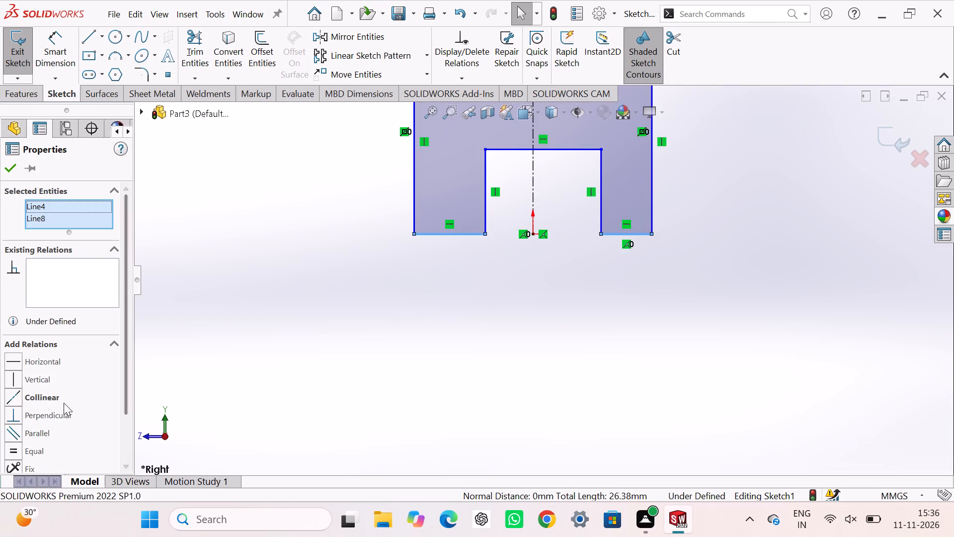
pyautogui.click(46, 397)
pyautogui.click(443, 357)
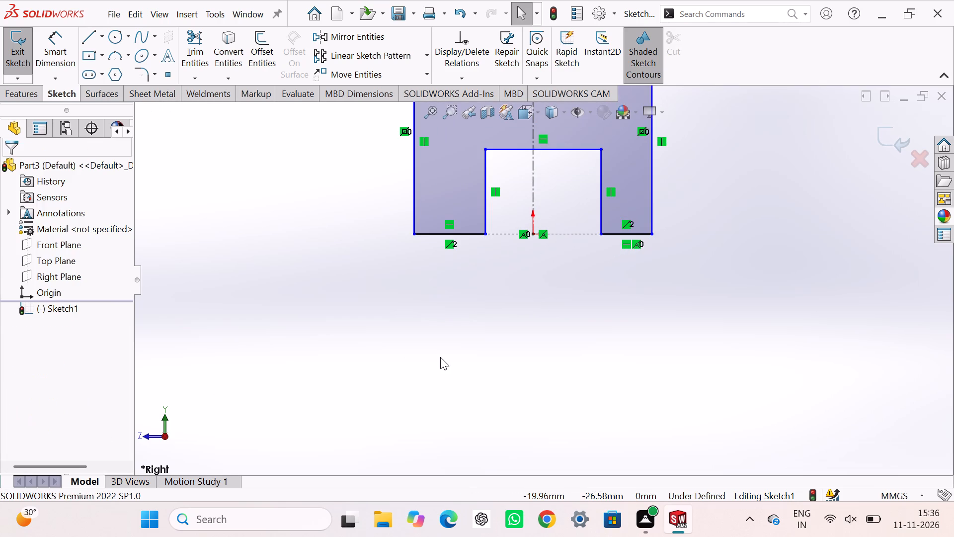
# Dimension the profile's overall width to 60 mm and its overall height to 28 mm.
pyautogui.scroll(3, 442, 352)
pyautogui.scroll(2, 553, 265)
pyautogui.scroll(-3, 548, 251)
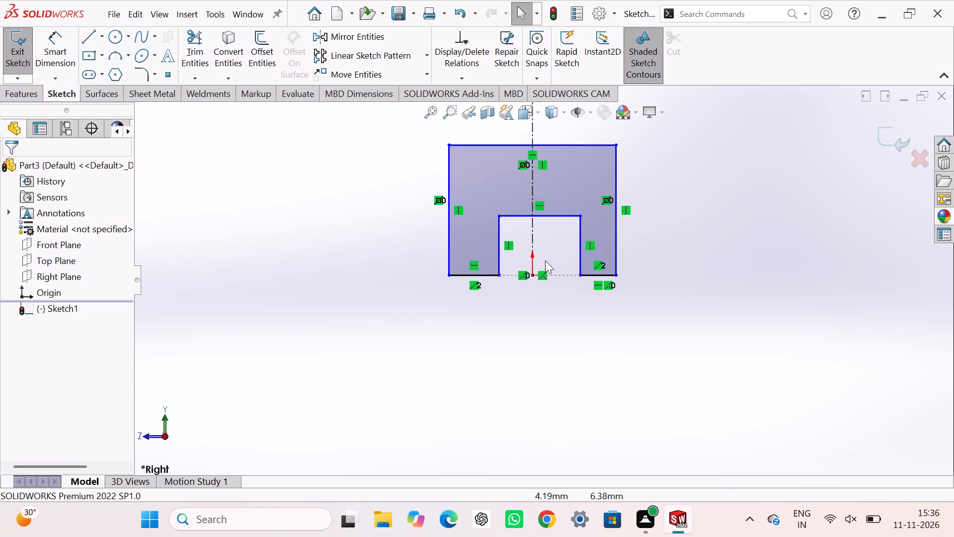
pyautogui.moveTo(421, 383); pyautogui.dragTo(400, 218, button='right')
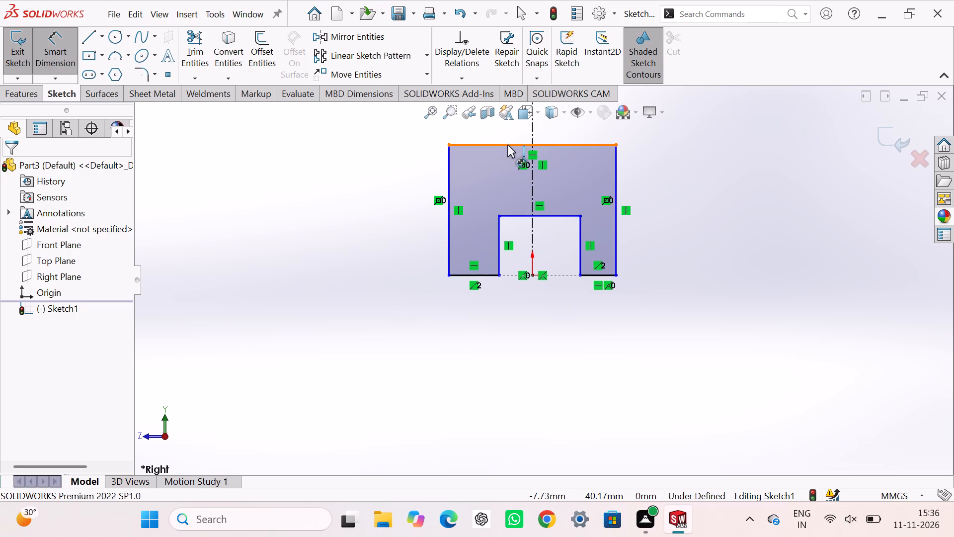
pyautogui.click(507, 145)
pyautogui.click(519, 129)
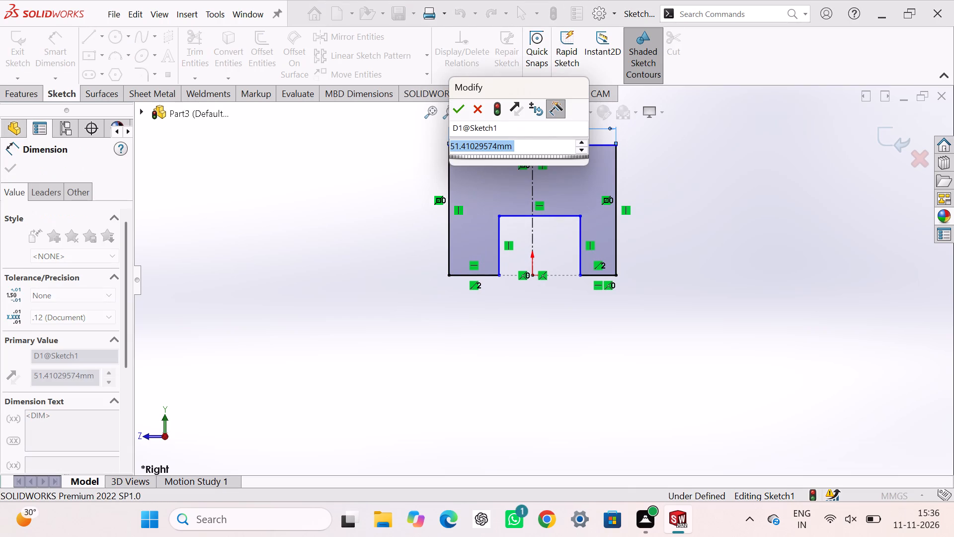
pyautogui.write('60')
pyautogui.press('Return')
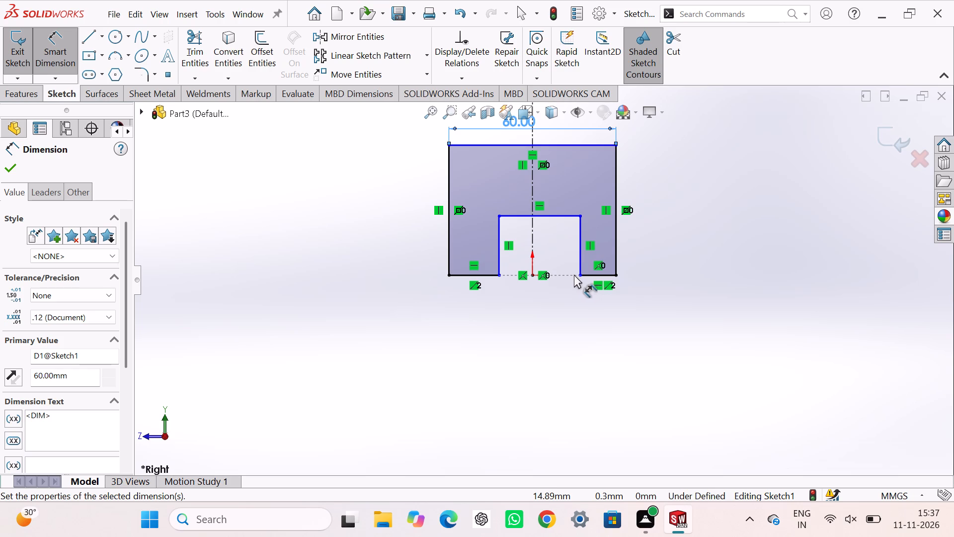
pyautogui.click(603, 274)
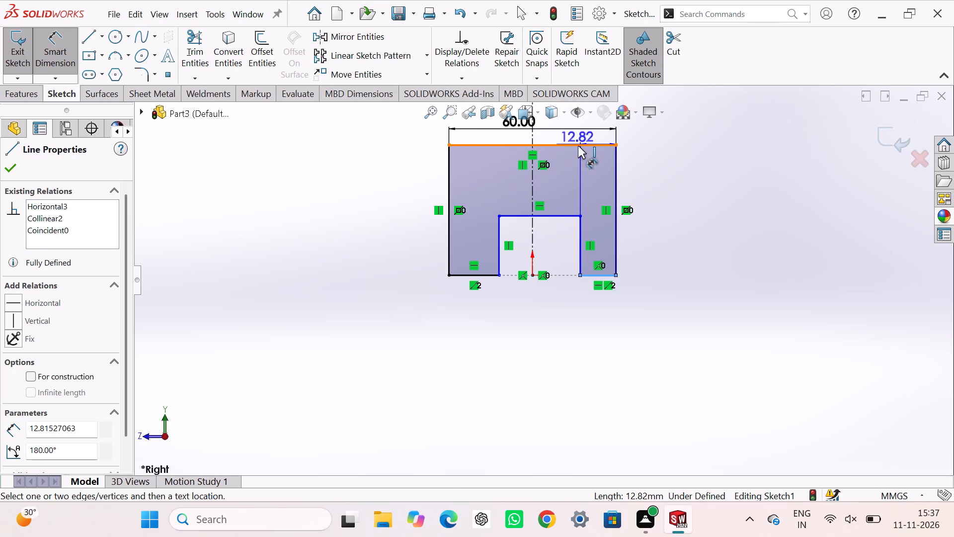
pyautogui.click(578, 146)
pyautogui.click(683, 204)
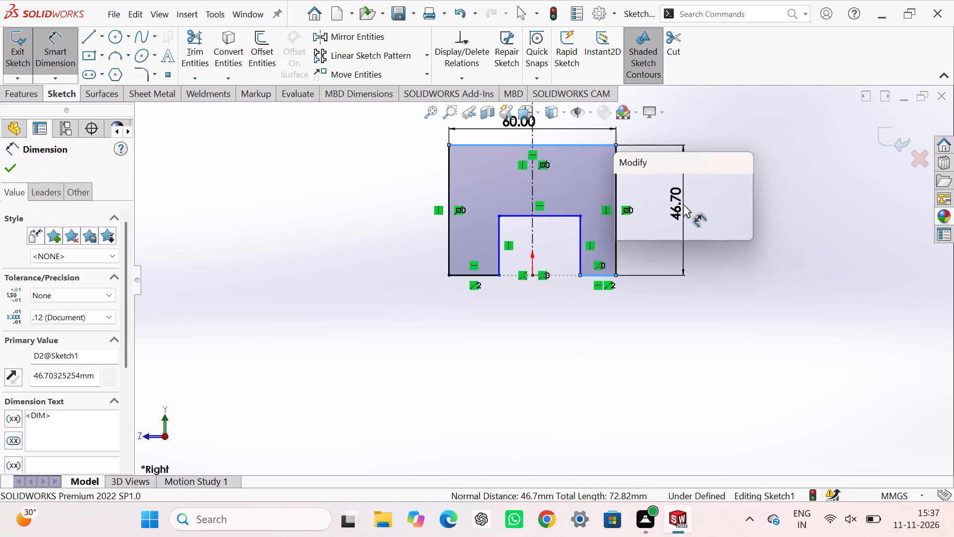
pyautogui.write('28')
pyautogui.press('Return')
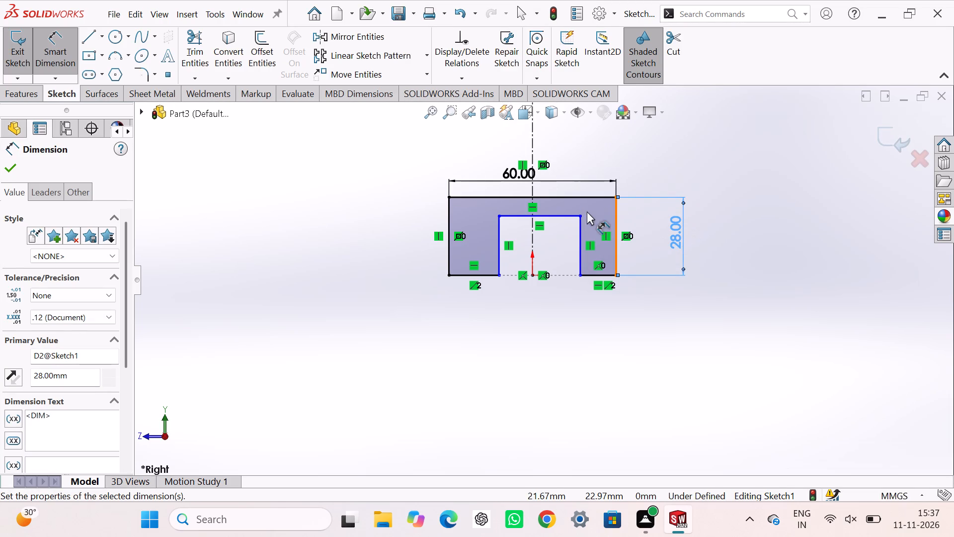
# Dimension the notch depth to 8 mm, from the notch's top edge to the right leg's bottom edge.
pyautogui.click(570, 216)
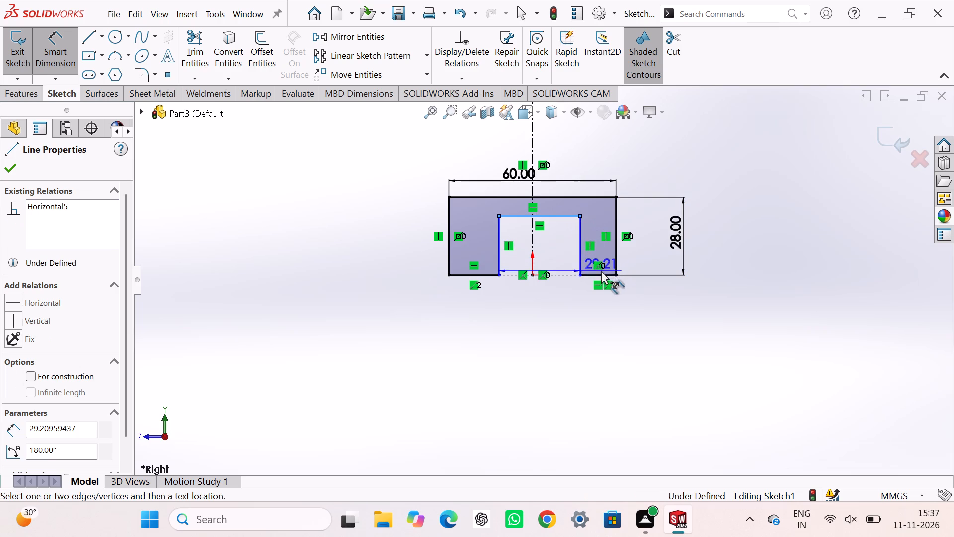
pyautogui.click(601, 275)
pyautogui.click(643, 245)
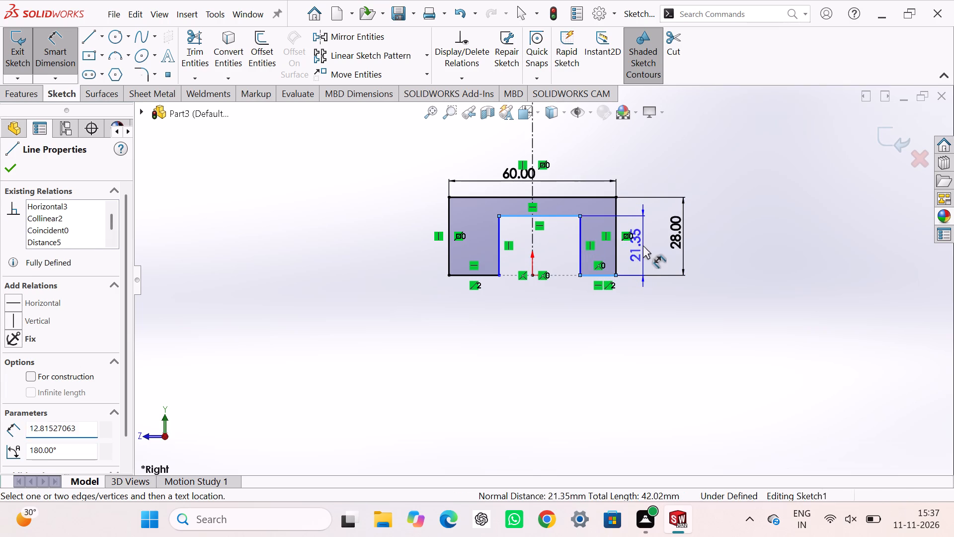
pyautogui.press('8')
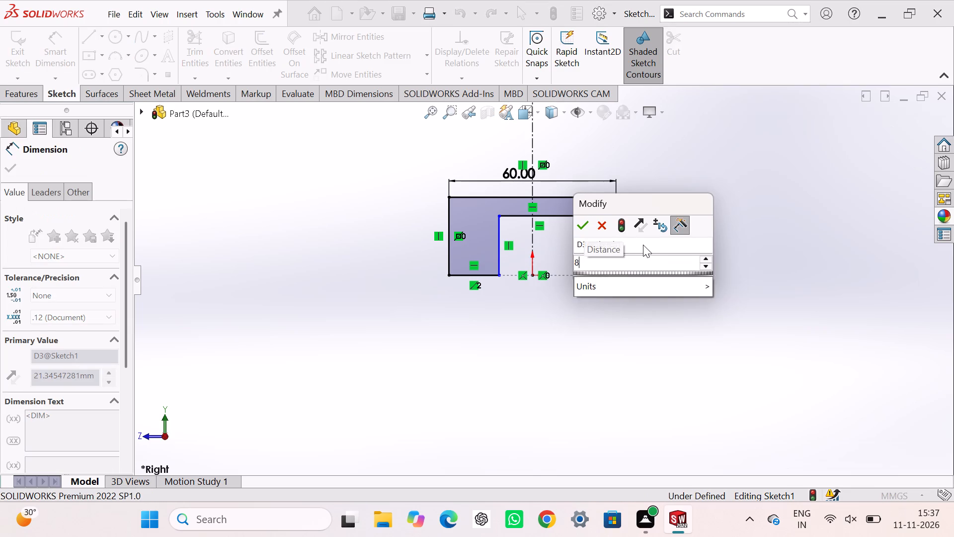
pyautogui.press('Return')
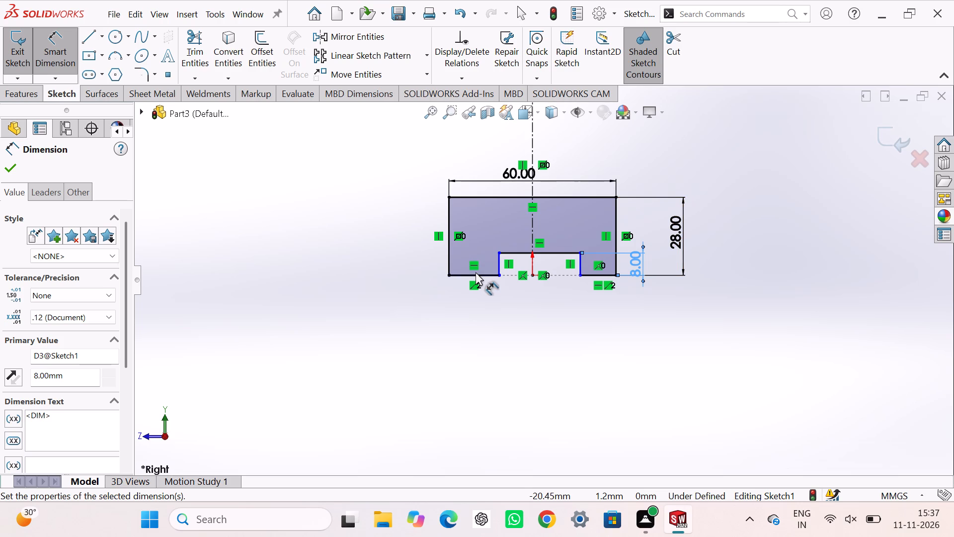
# Dimension the right leg's bottom edge to 15 mm and the notch's top edge to 16 mm.
pyautogui.click(589, 274)
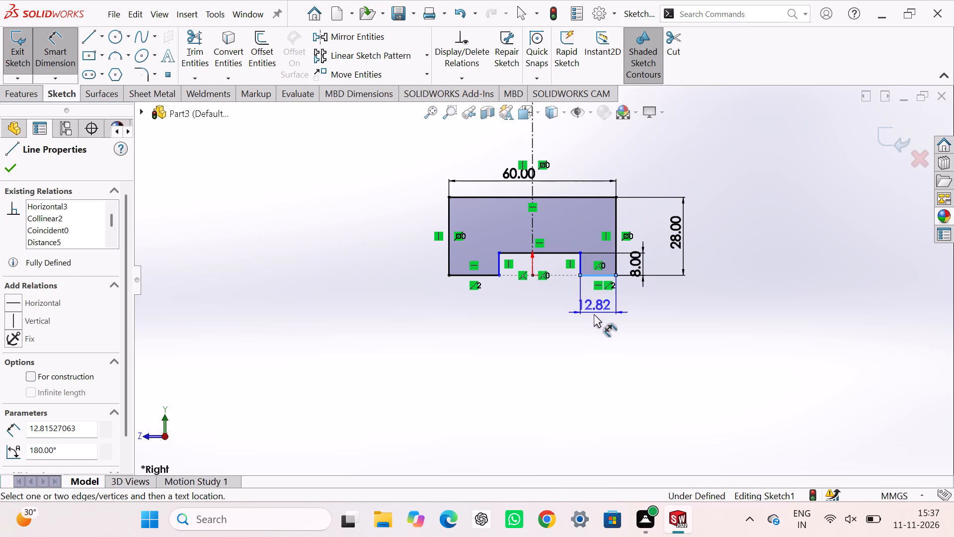
pyautogui.click(594, 314)
pyautogui.write('15')
pyautogui.press('Return')
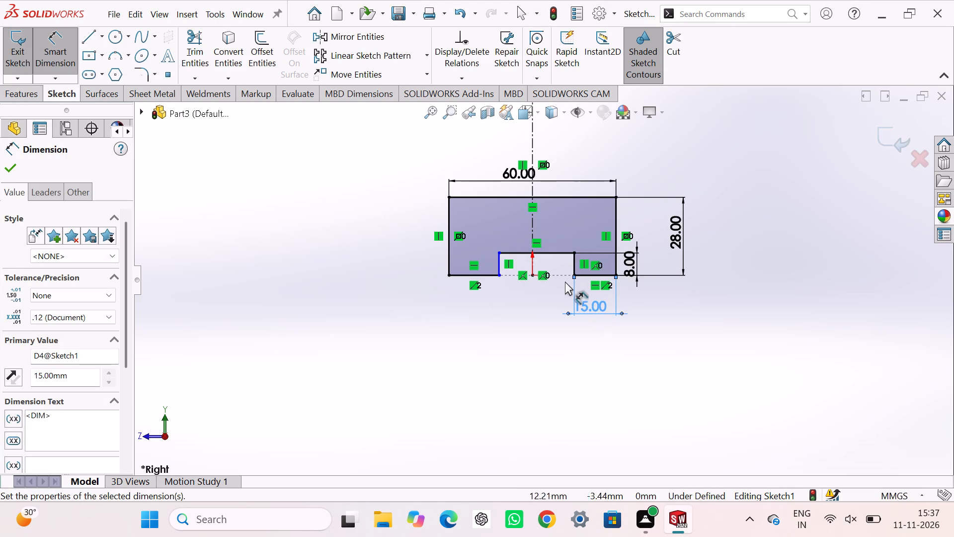
pyautogui.click(556, 255)
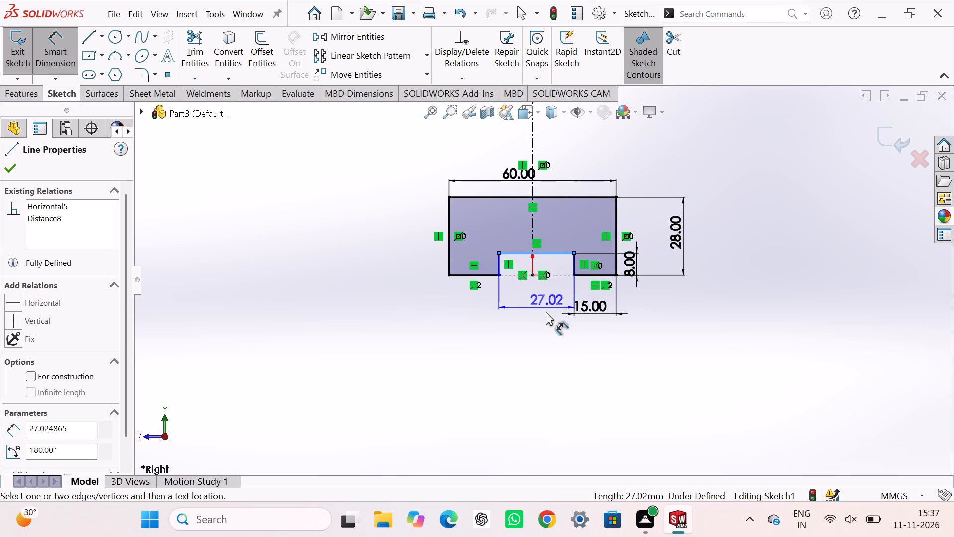
pyautogui.click(546, 314)
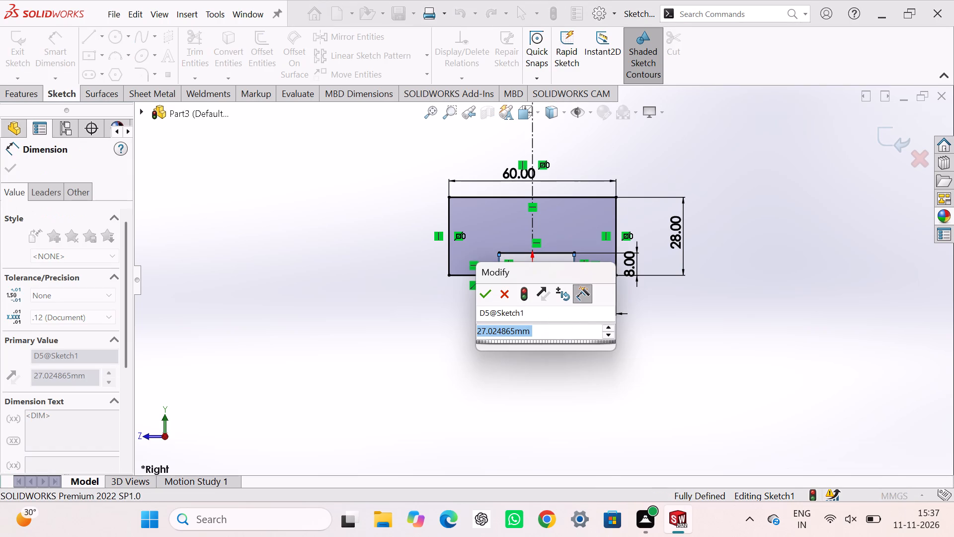
pyautogui.press('1')
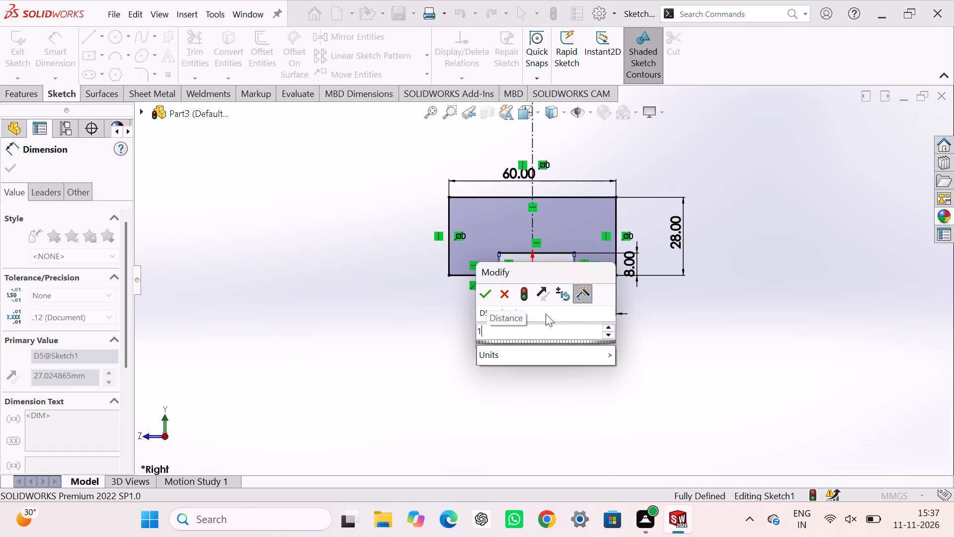
pyautogui.press('6')
pyautogui.press('Return')
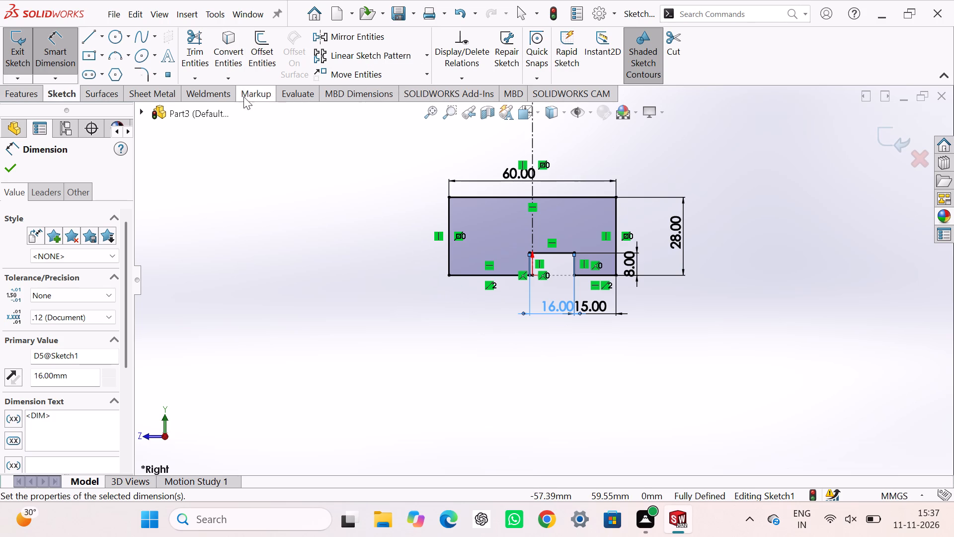
# Add an equal-distance 10 mm sketch chamfer at the profile's lower-left outer corner.
pyautogui.click(153, 71)
pyautogui.click(161, 112)
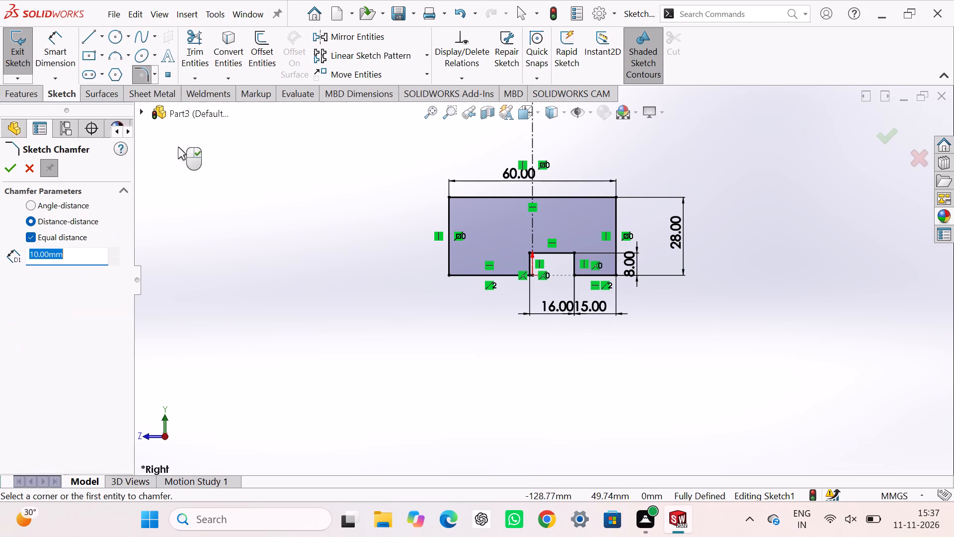
pyautogui.click(448, 262)
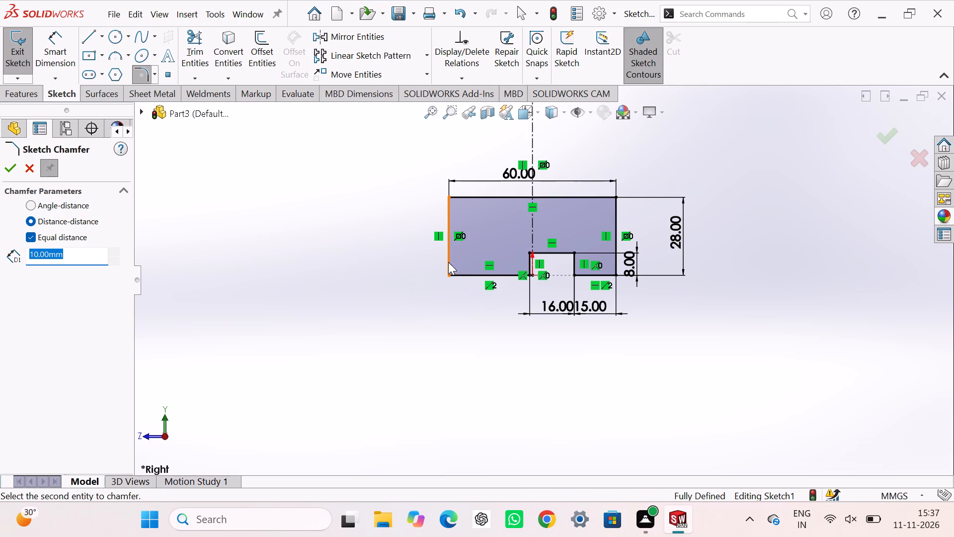
pyautogui.click(461, 275)
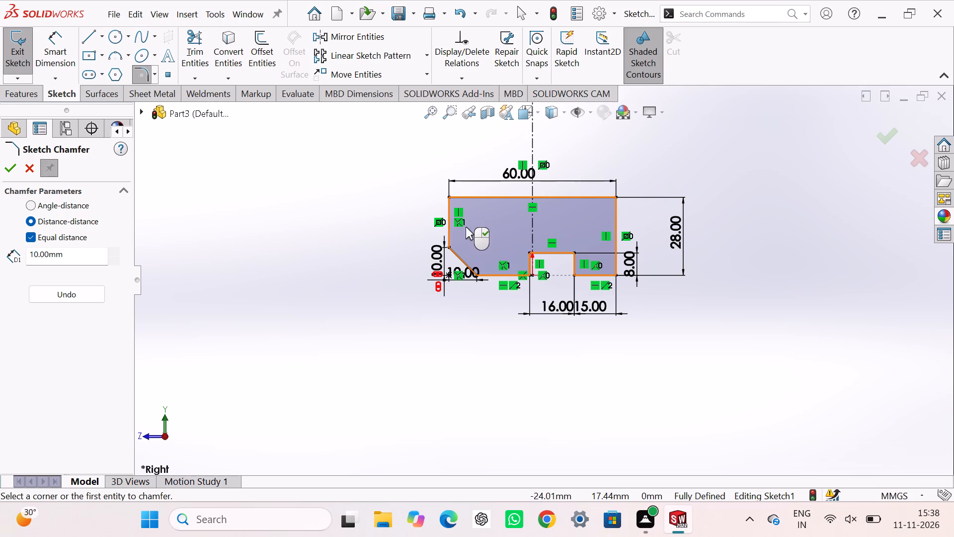
pyautogui.click(155, 73)
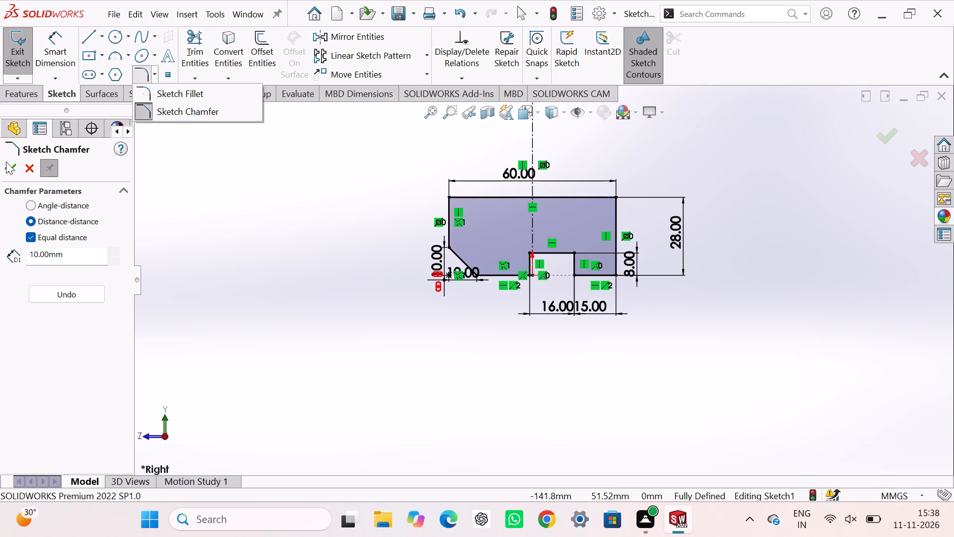
pyautogui.click(6, 162)
pyautogui.click(11, 168)
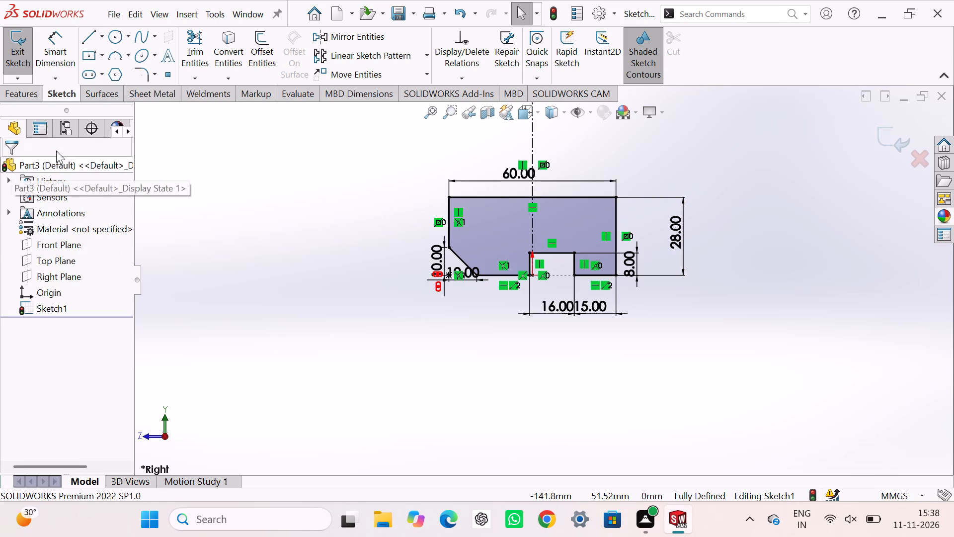
# Round the profile's upper-left corner with a 5 mm sketch fillet.
pyautogui.click(150, 73)
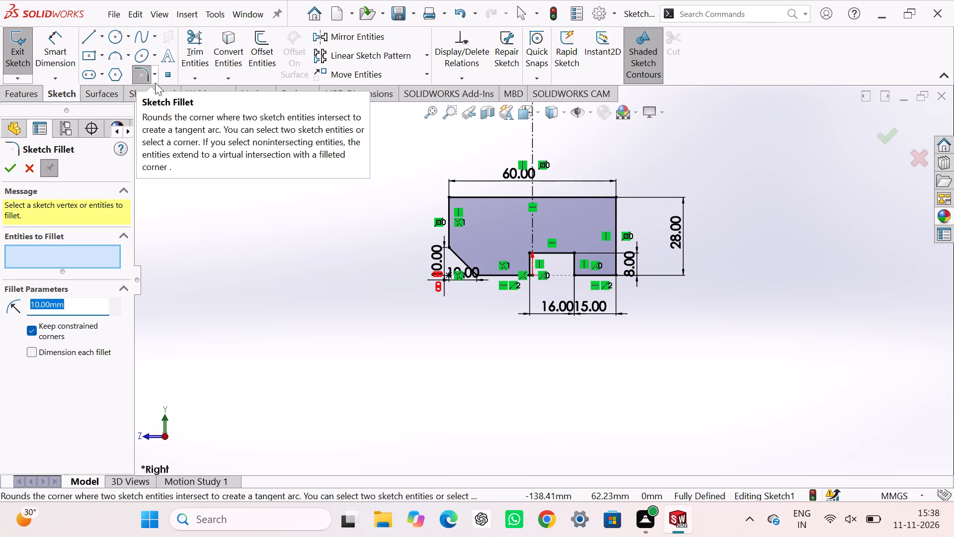
pyautogui.click(156, 76)
pyautogui.click(161, 91)
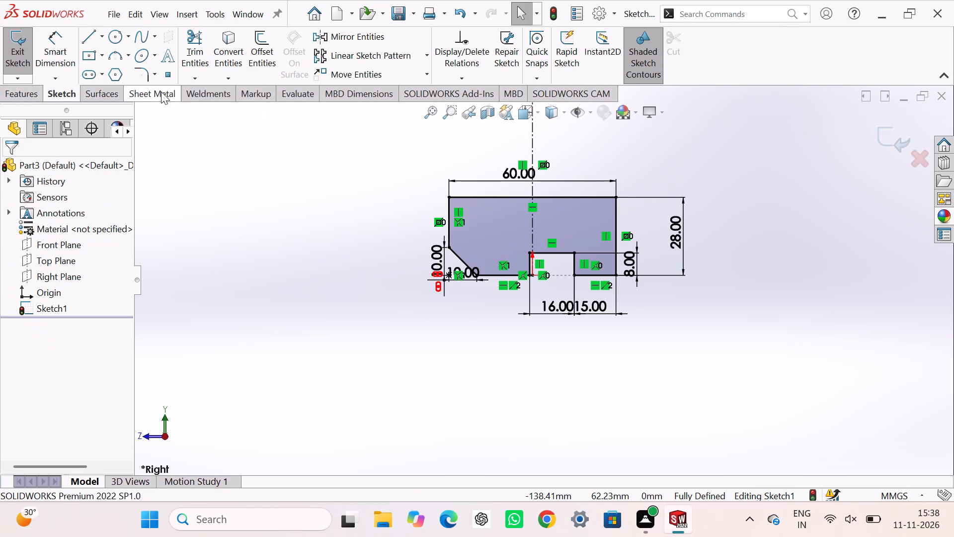
pyautogui.click(156, 73)
pyautogui.click(156, 101)
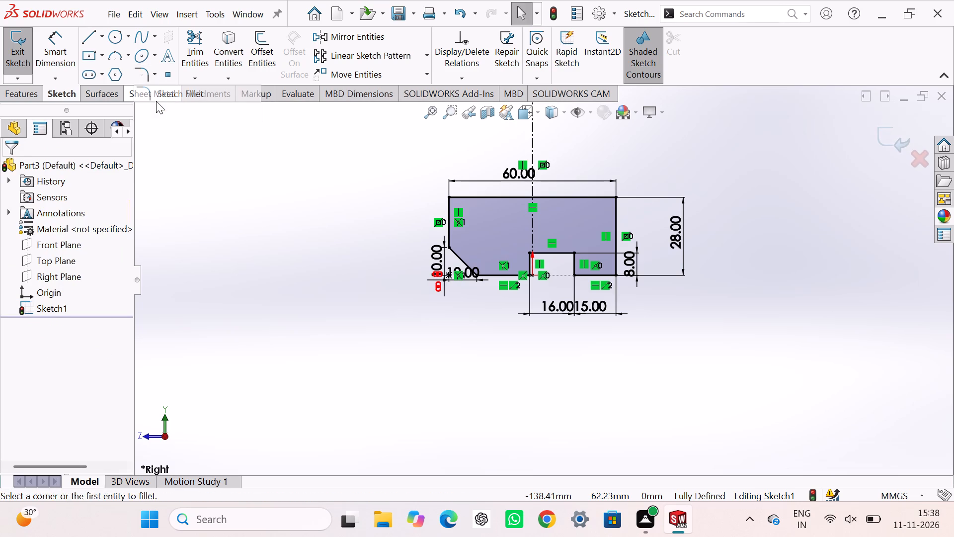
pyautogui.press('5')
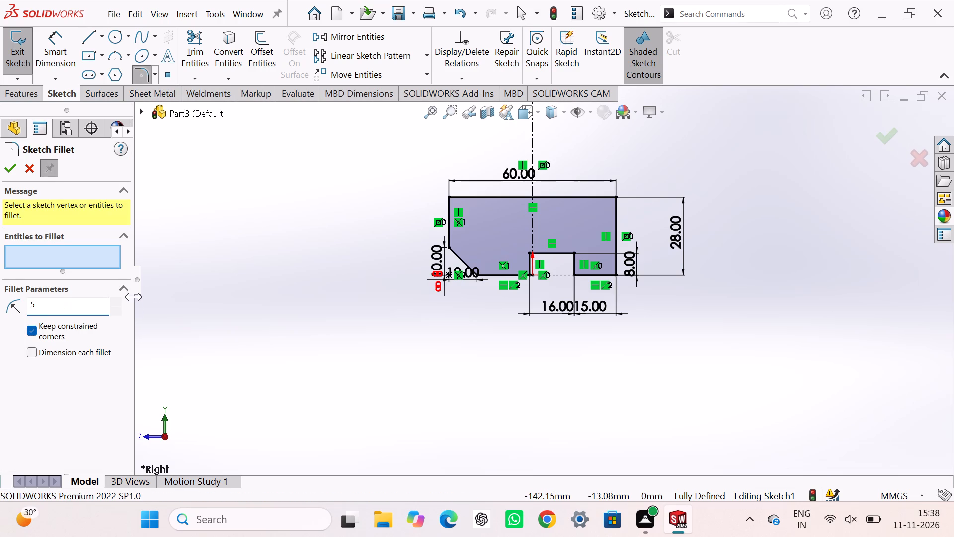
pyautogui.press('Return')
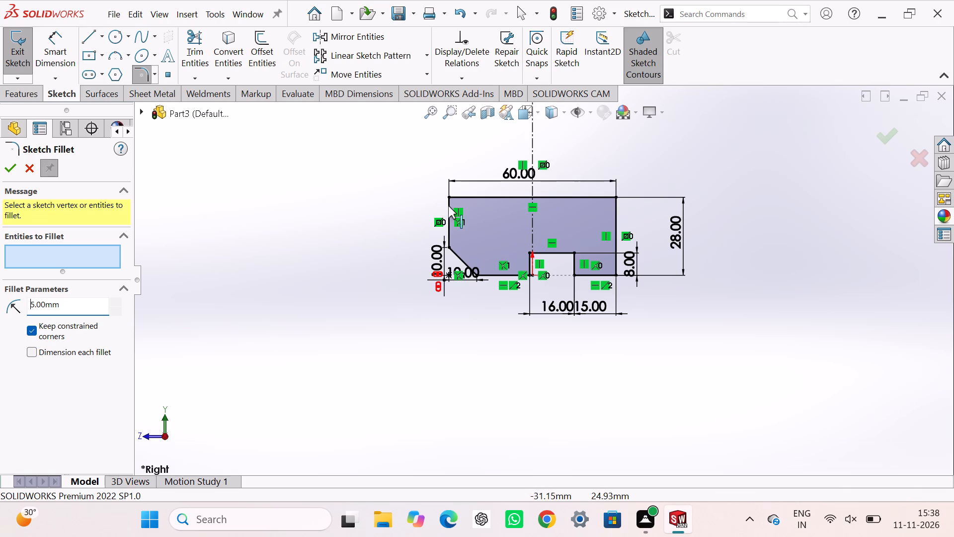
pyautogui.click(449, 206)
pyautogui.click(461, 196)
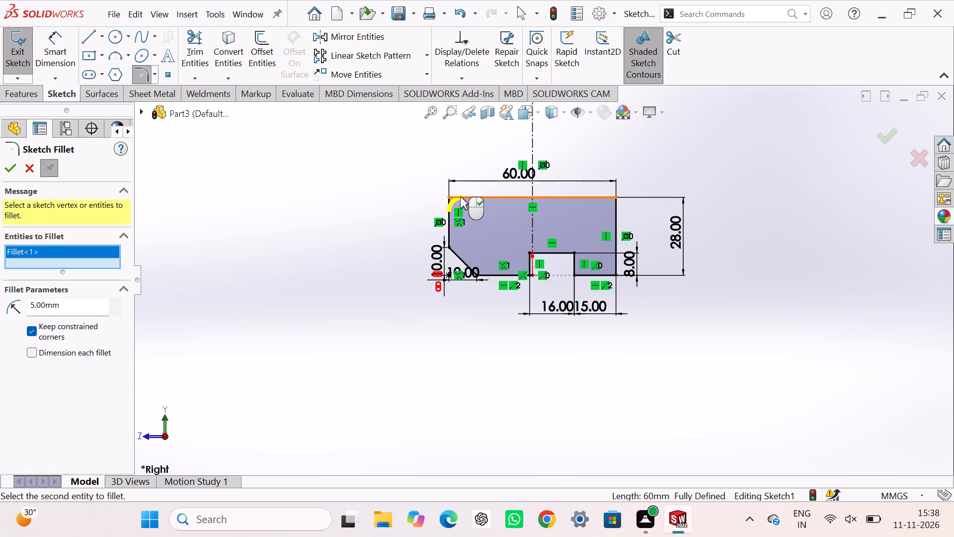
pyautogui.click(7, 173)
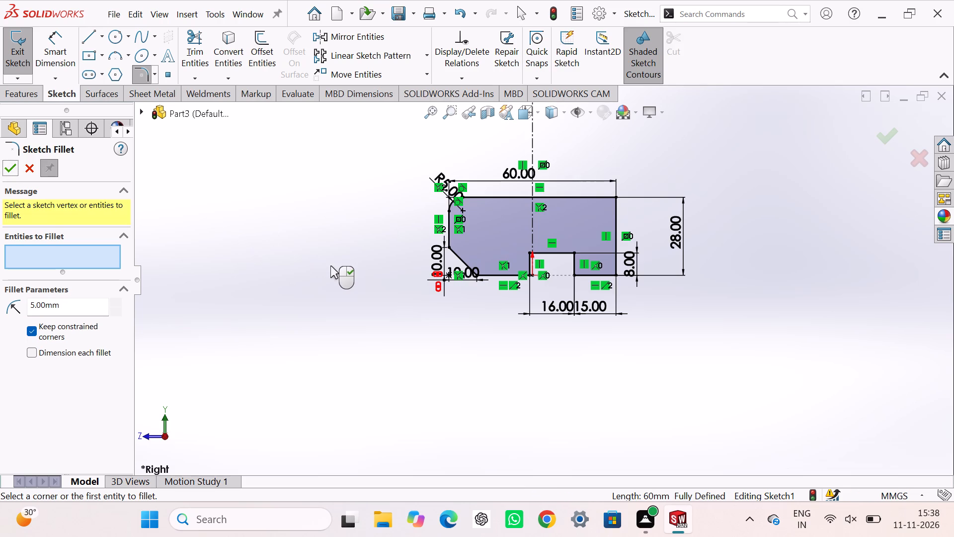
pyautogui.click(330, 266)
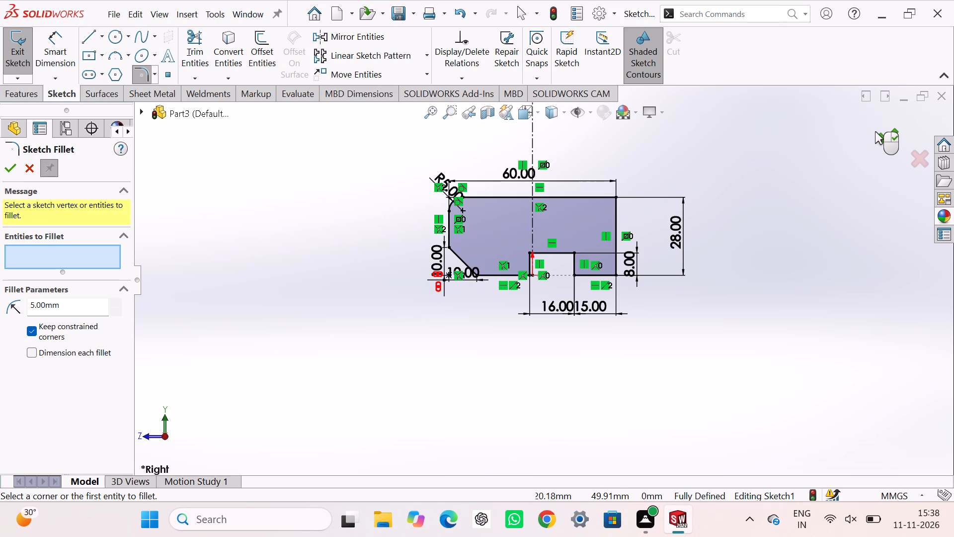
pyautogui.click(886, 139)
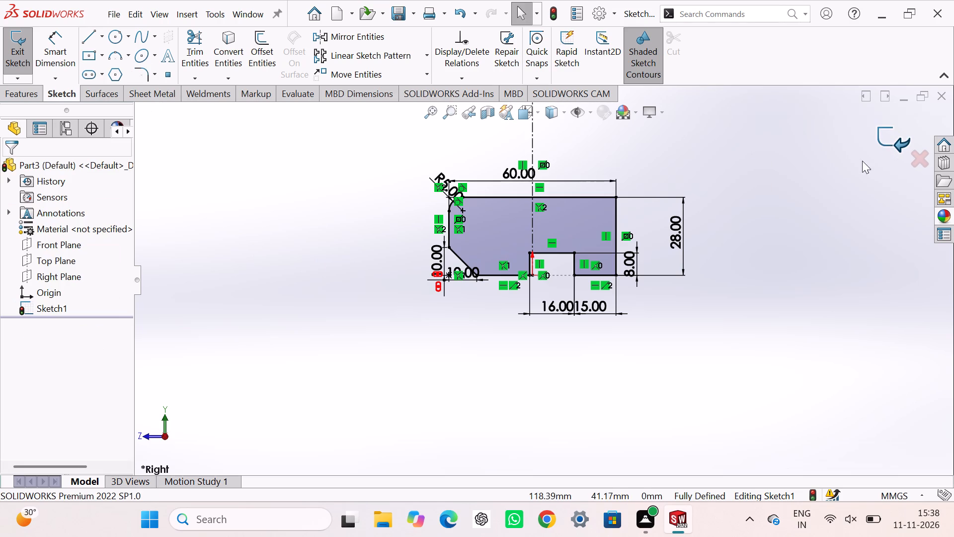
# Finish the profile sketch and extrude it as a boss to a blind depth of 580 mm.
pyautogui.click(879, 141)
pyautogui.moveTo(840, 213); pyautogui.dragTo(839, 213, button='middle')
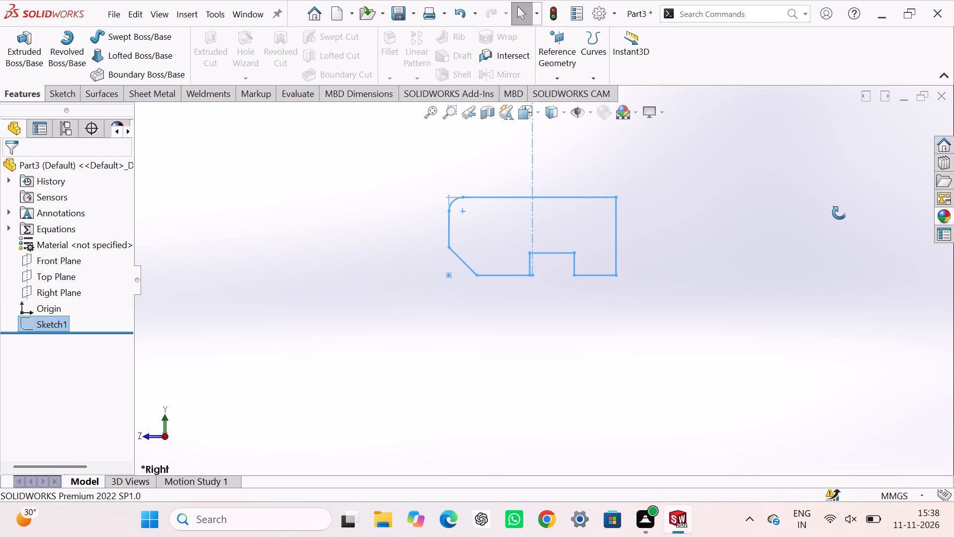
pyautogui.moveTo(839, 213); pyautogui.dragTo(795, 282, button='middle')
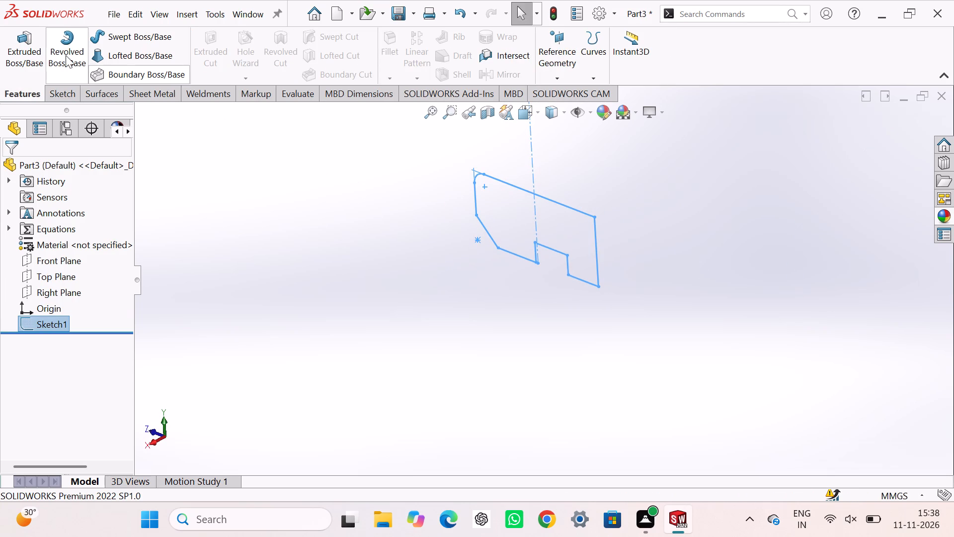
pyautogui.click(25, 39)
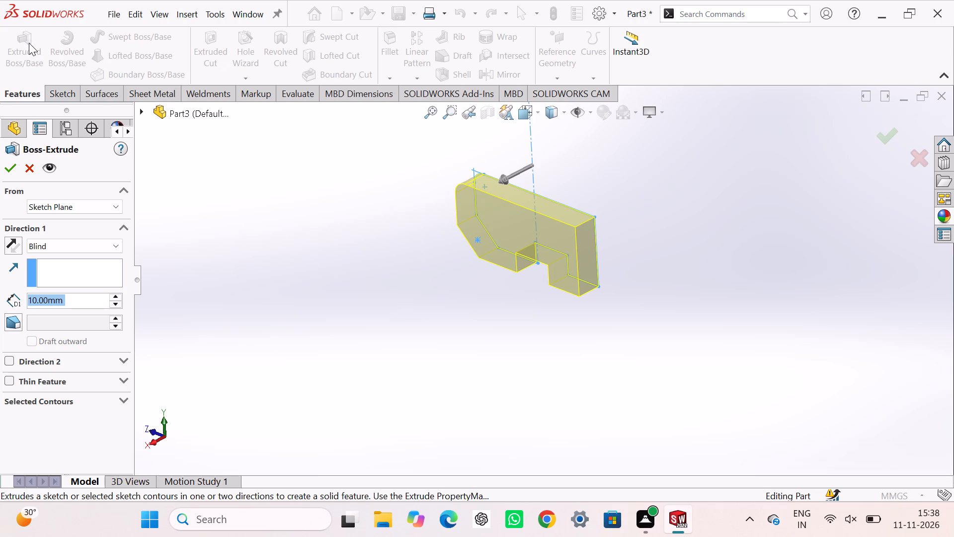
pyautogui.press('5')
pyautogui.press('8')
pyautogui.press('0')
pyautogui.press('Return')
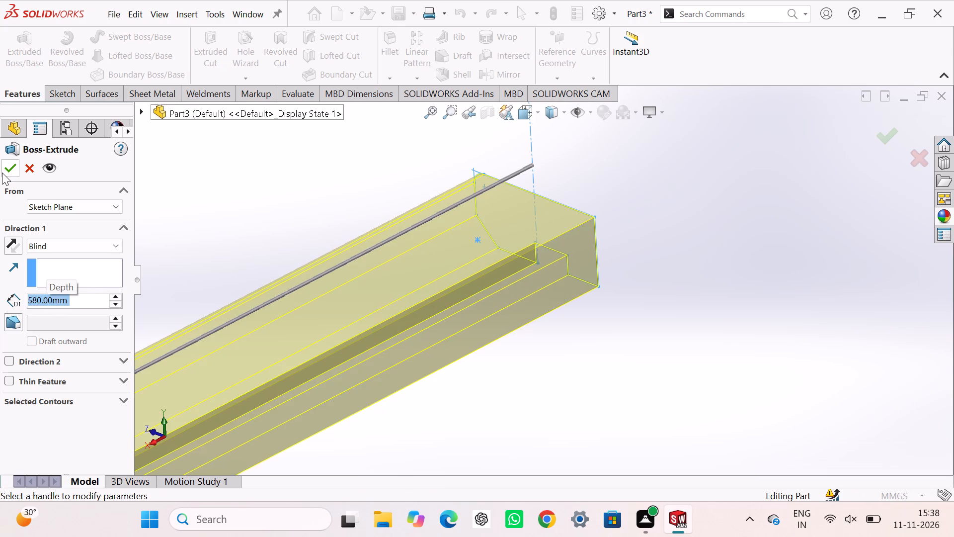
pyautogui.click(7, 173)
# Start a new sketch on the extruded bar's long flat top face.
pyautogui.scroll(10, 349, 303)
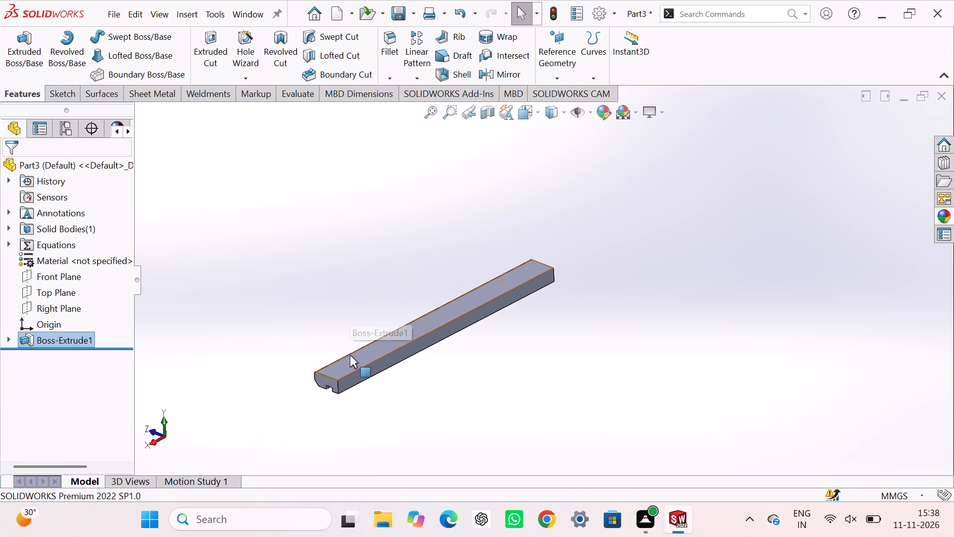
pyautogui.scroll(-4, 341, 389)
pyautogui.scroll(-3, 448, 344)
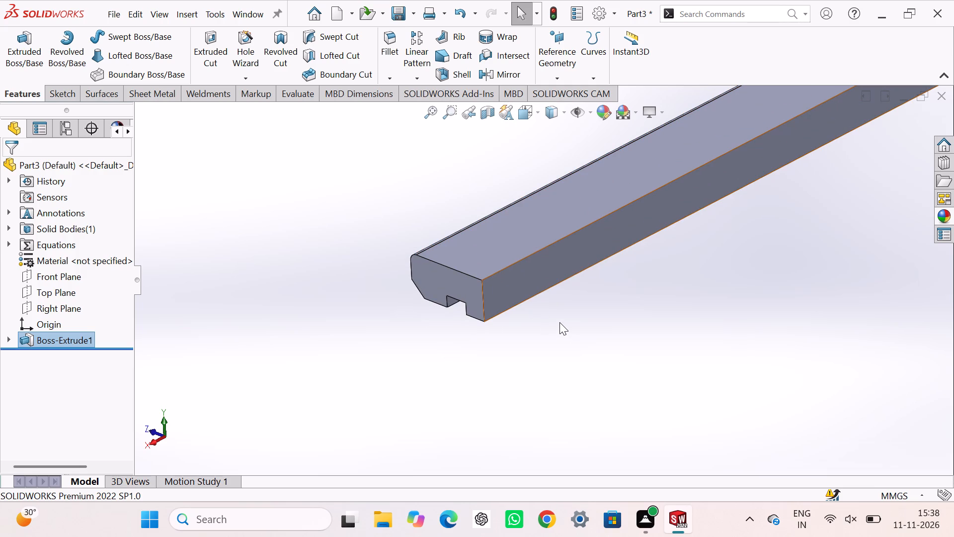
pyautogui.click(540, 234)
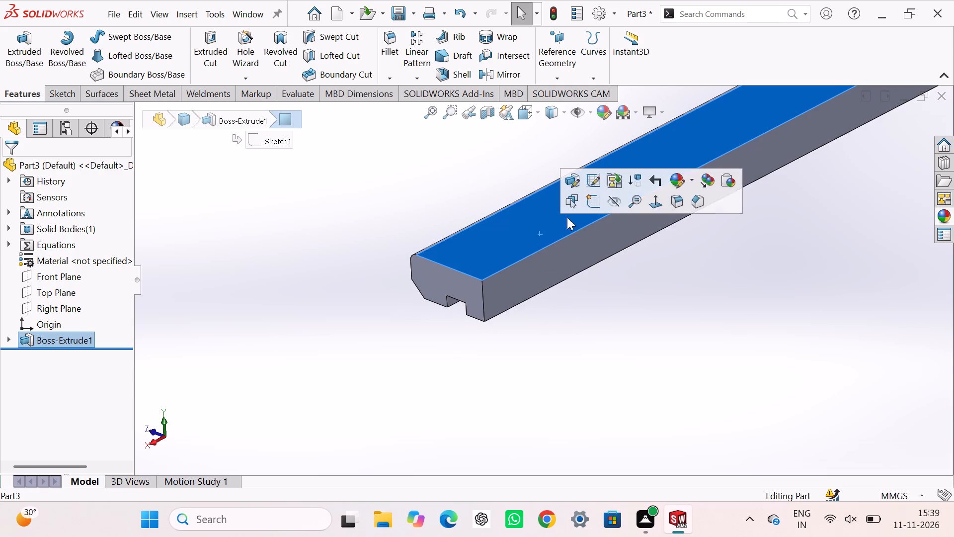
pyautogui.click(588, 202)
pyautogui.click(557, 204)
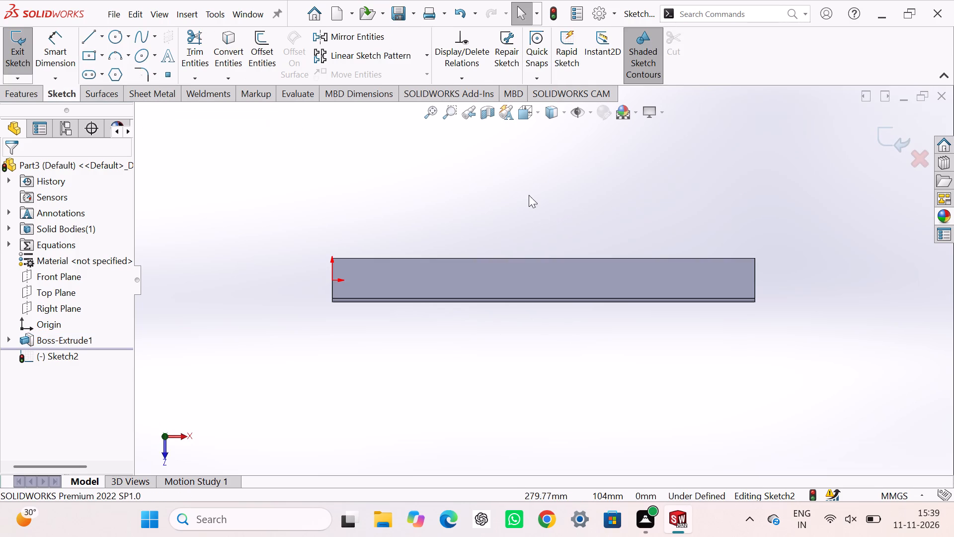
# Sketch three circles in a row from the bar's origin end, with radii of about 8.4, 8.9 and 9.6 mm.
pyautogui.click(116, 38)
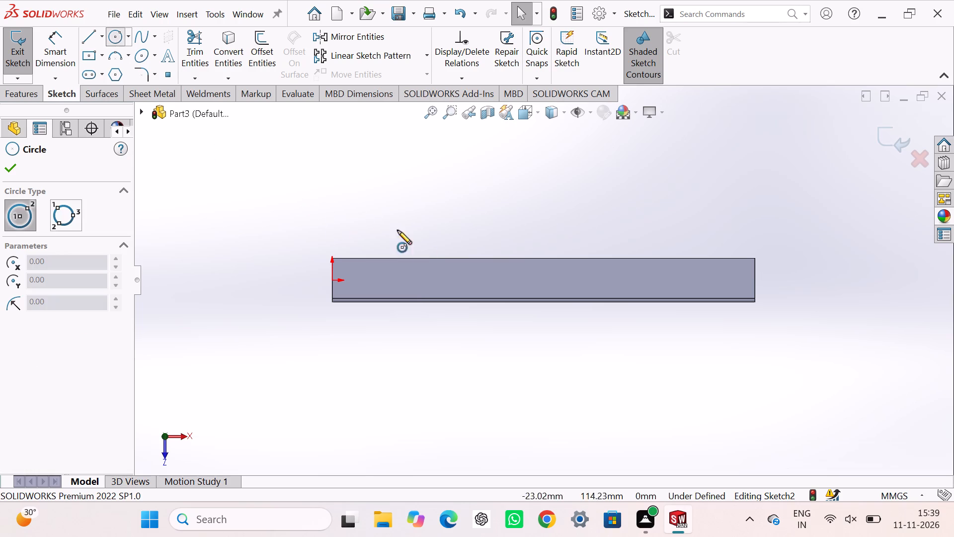
pyautogui.scroll(2, 402, 280)
pyautogui.scroll(-5, 393, 282)
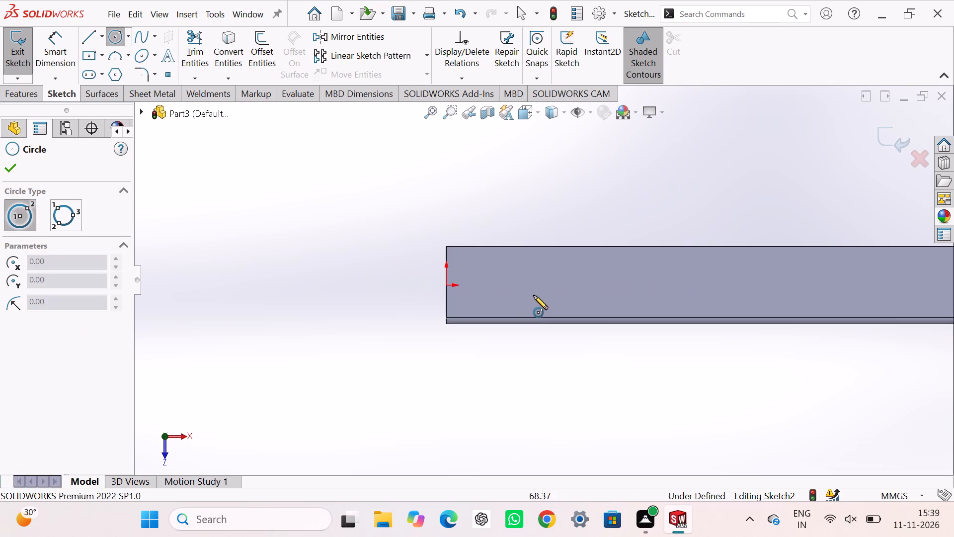
pyautogui.scroll(-3, 531, 293)
pyautogui.moveTo(368, 330); pyautogui.dragTo(425, 311, button='middle')
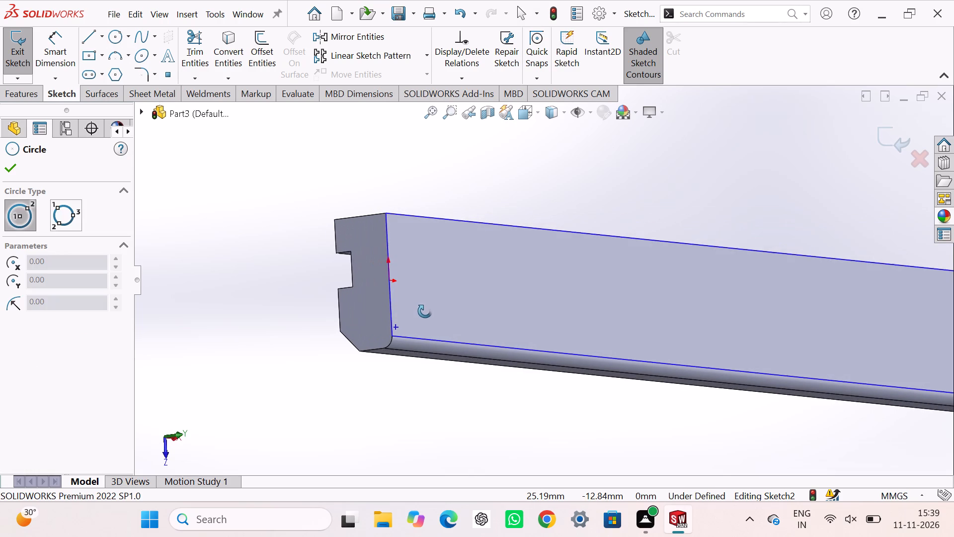
pyautogui.moveTo(425, 311); pyautogui.dragTo(398, 311, button='middle')
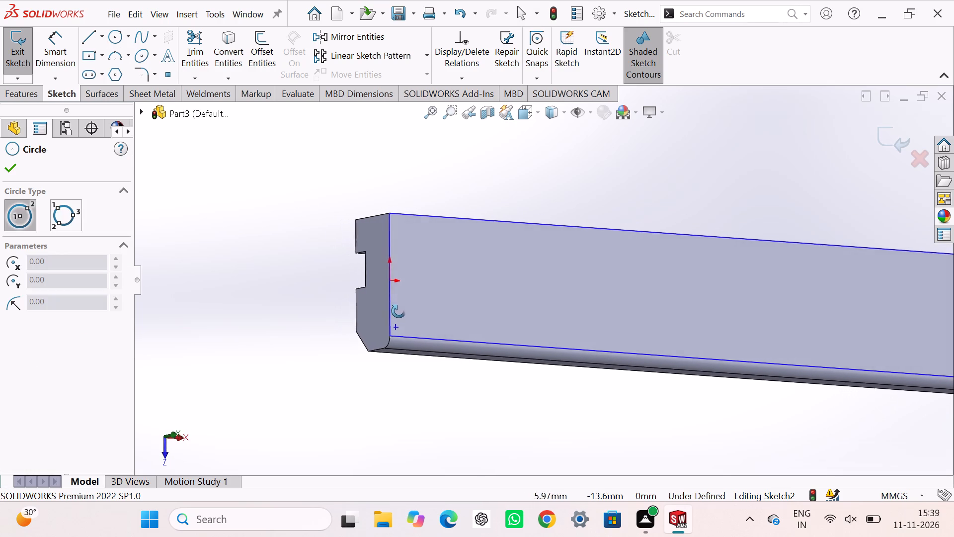
pyautogui.moveTo(398, 311); pyautogui.dragTo(379, 314, button='middle')
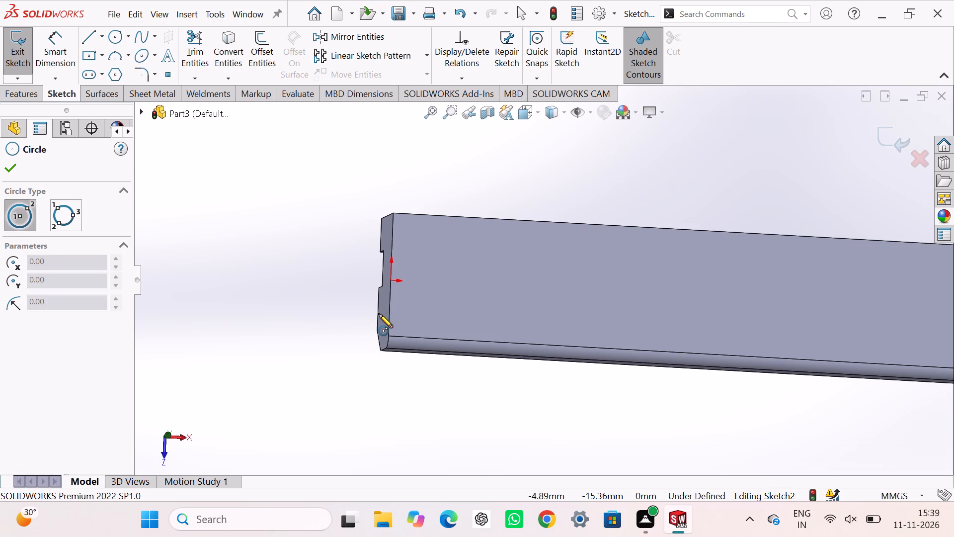
pyautogui.hotkey('ctrl', '1')
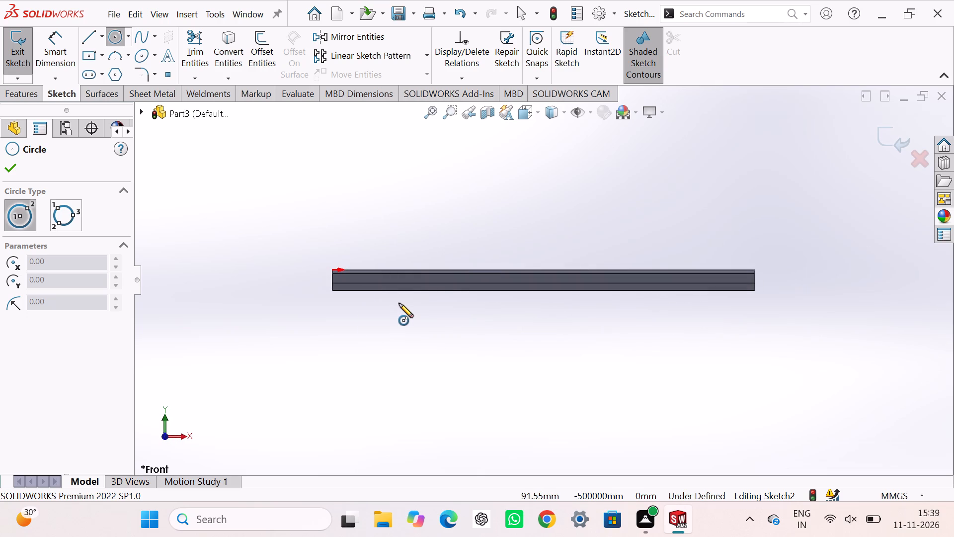
pyautogui.hotkey('ctrl', '3')
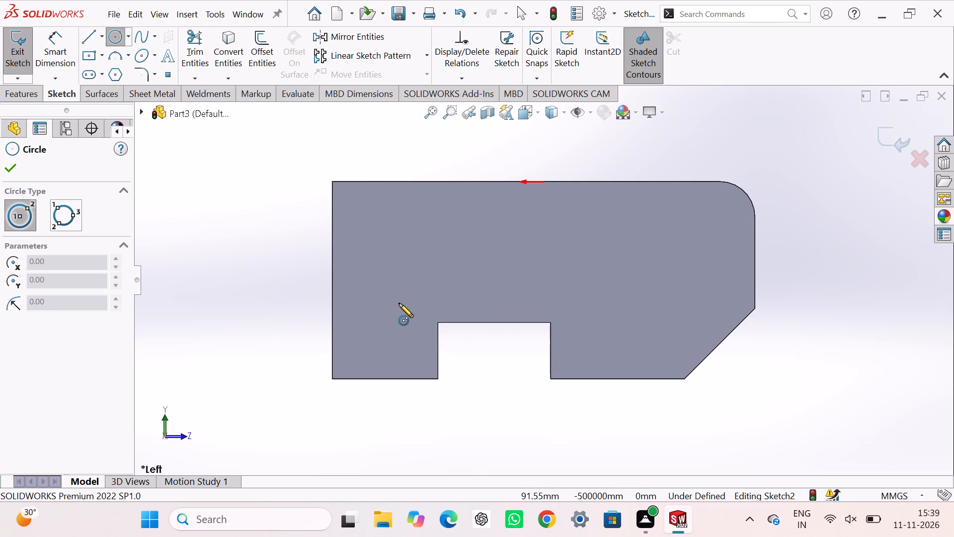
pyautogui.hotkey('ctrl', '6')
pyautogui.hotkey('ctrl', '5')
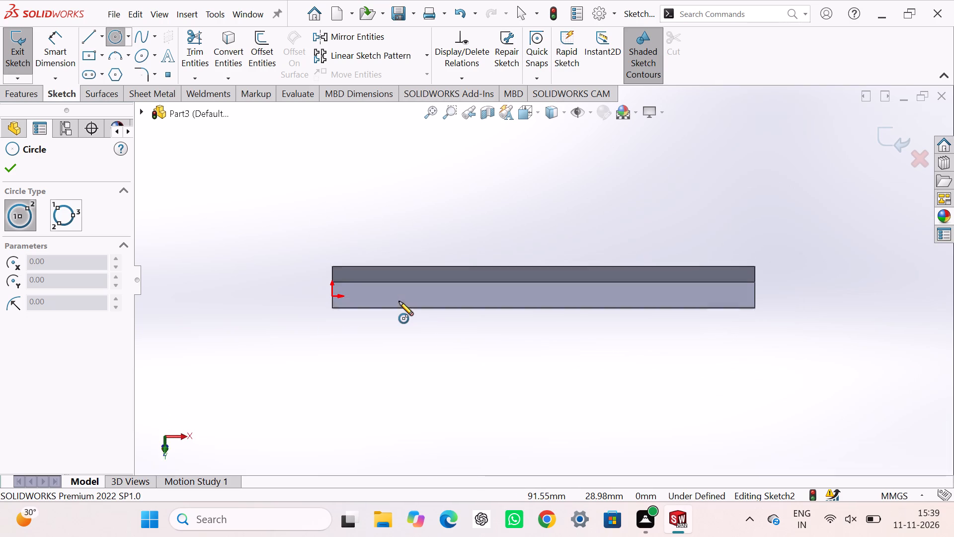
pyautogui.scroll(2, 399, 264)
pyautogui.scroll(-3, 398, 264)
pyautogui.scroll(-1, 428, 357)
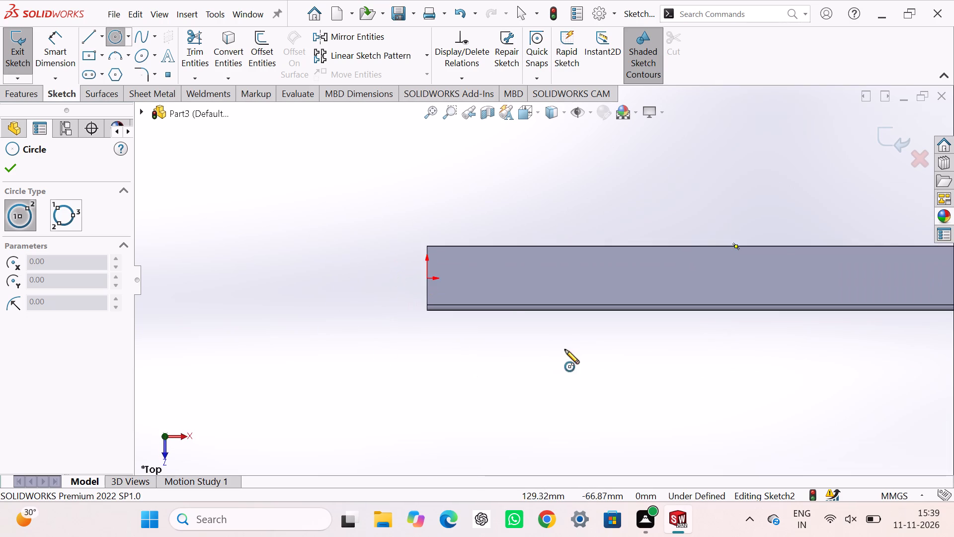
pyautogui.scroll(-4, 503, 313)
pyautogui.click(382, 227)
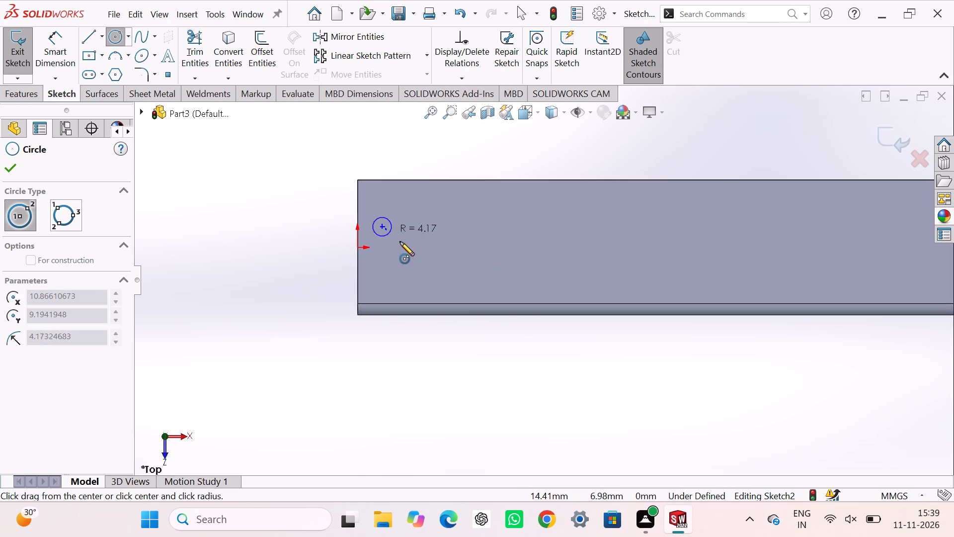
pyautogui.click(399, 234)
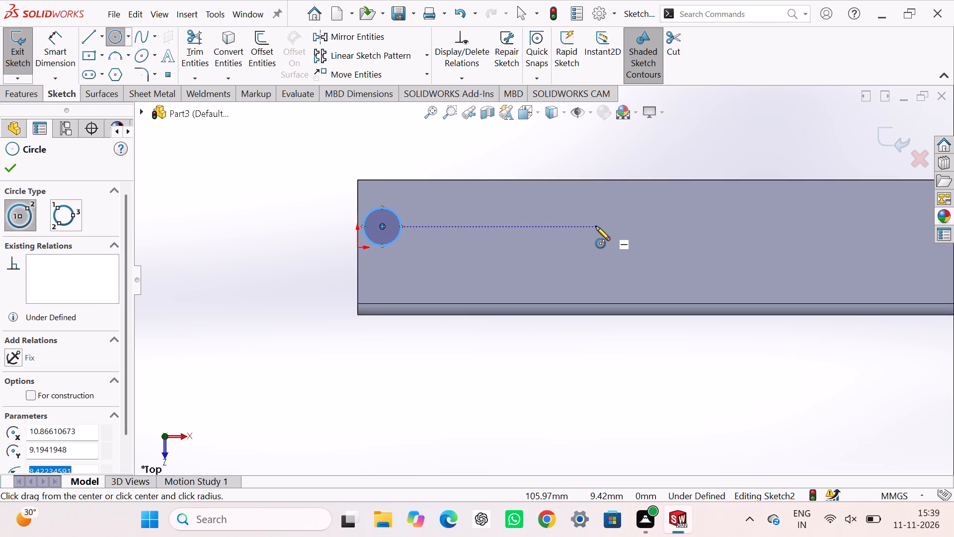
pyautogui.click(596, 226)
pyautogui.click(609, 242)
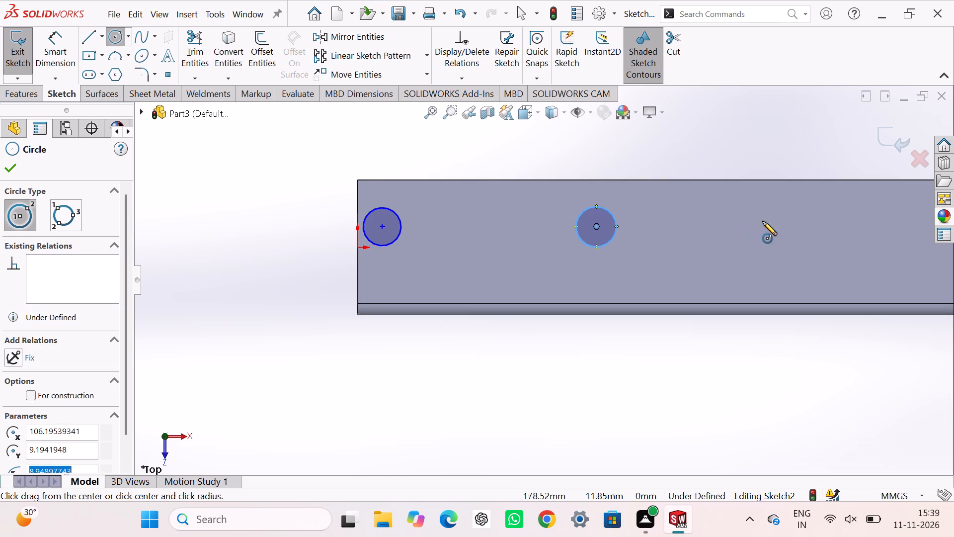
pyautogui.click(804, 225)
pyautogui.click(810, 247)
# Add two circles in the same row toward the bar's far end, with radii of about 11 and 14 mm.
pyautogui.scroll(6, 810, 247)
pyautogui.scroll(-3, 825, 248)
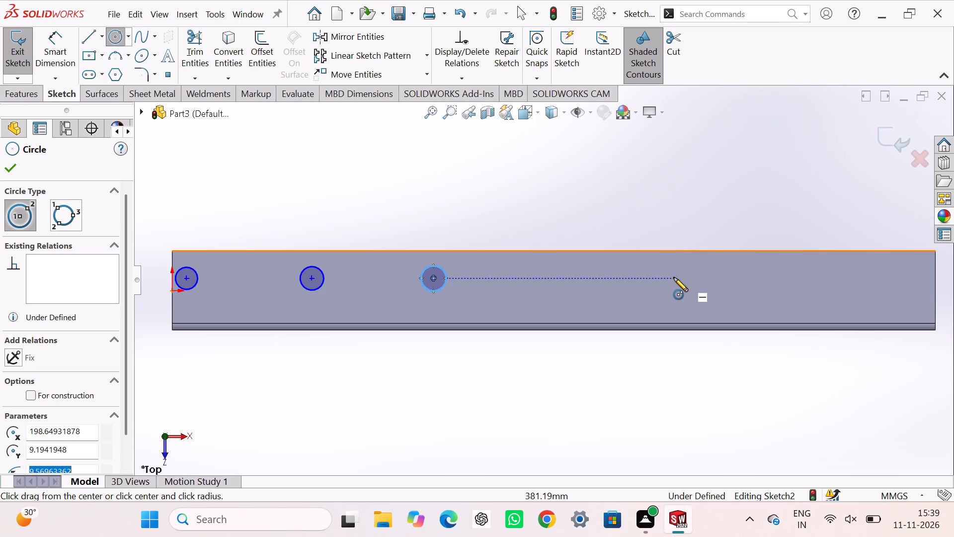
pyautogui.click(674, 276)
pyautogui.click(686, 287)
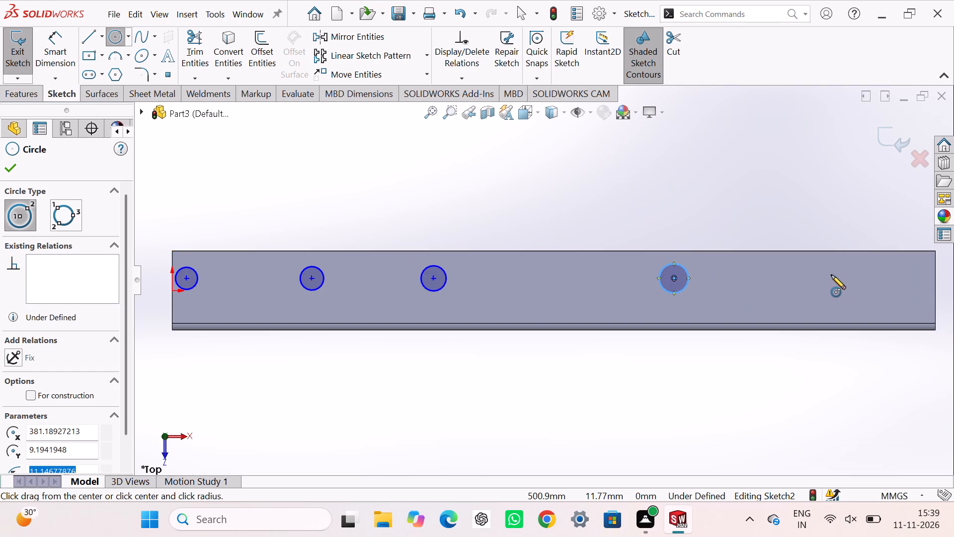
pyautogui.click(819, 276)
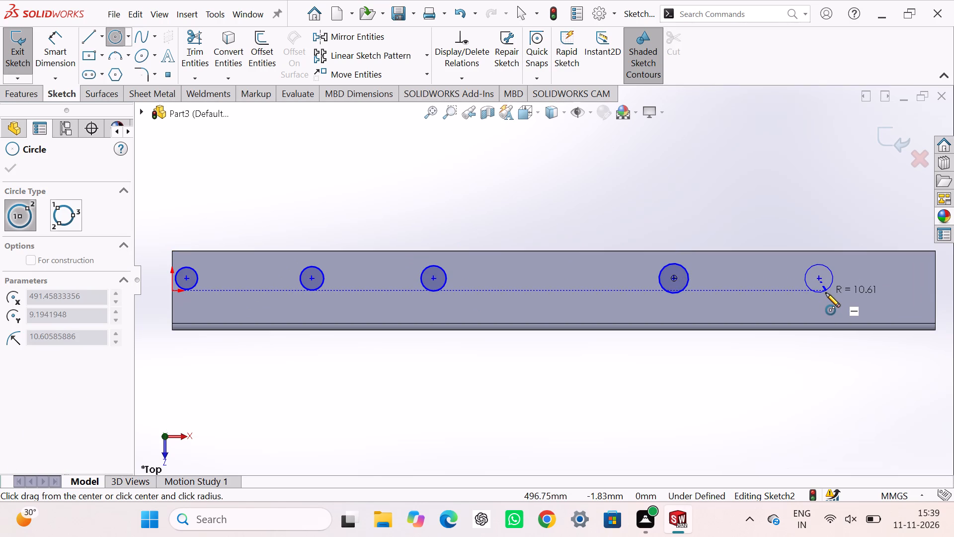
pyautogui.click(827, 295)
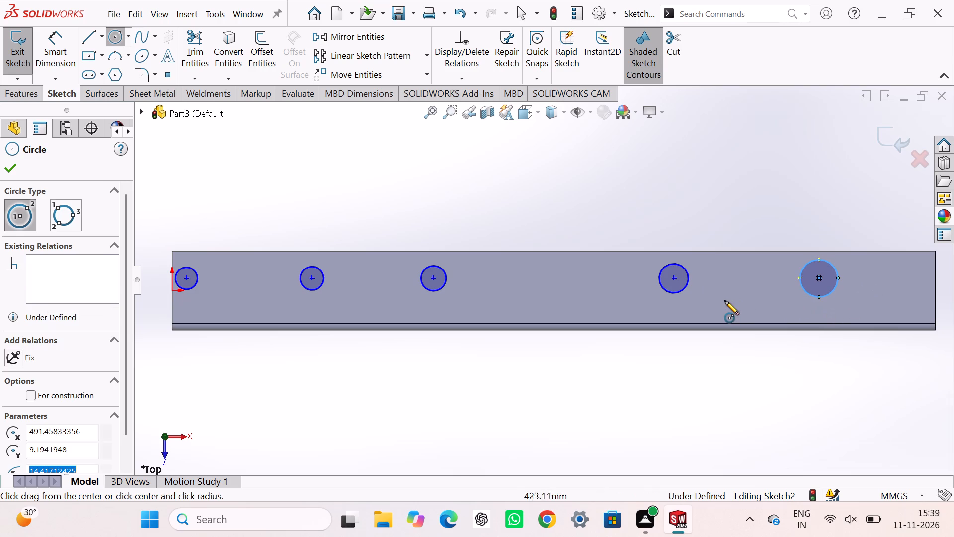
pyautogui.press('Escape')
pyautogui.press('Escape')
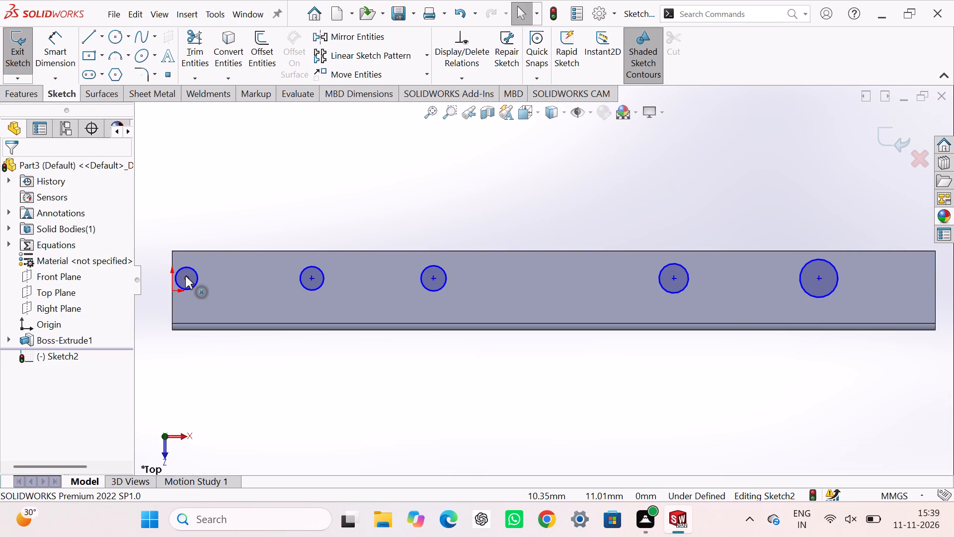
# Apply a Horizontal relation to the centre points of all five circles.
pyautogui.click(185, 276)
pyautogui.keyDown('ctrl'); pyautogui.click(315, 277); pyautogui.keyUp('ctrl')
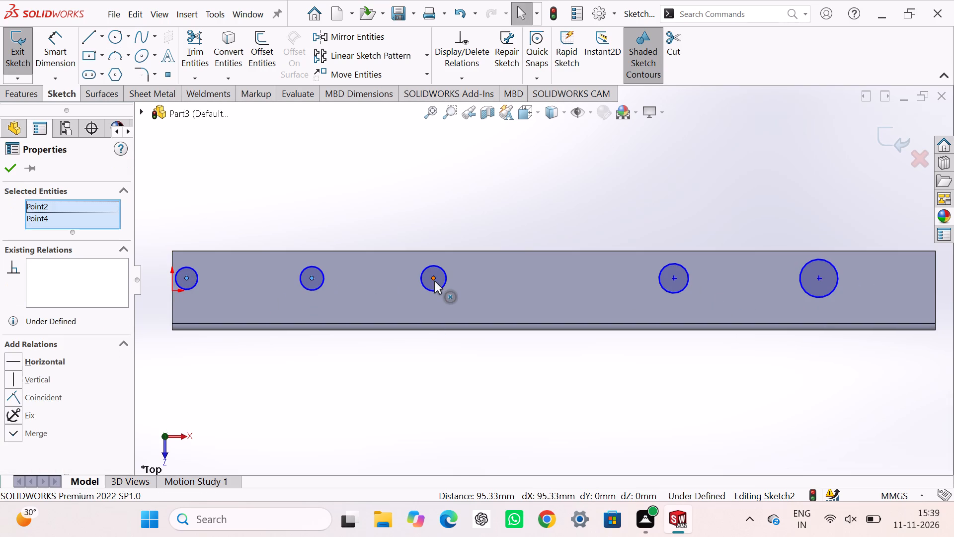
pyautogui.keyDown('ctrl'); pyautogui.click(434, 279); pyautogui.keyUp('ctrl')
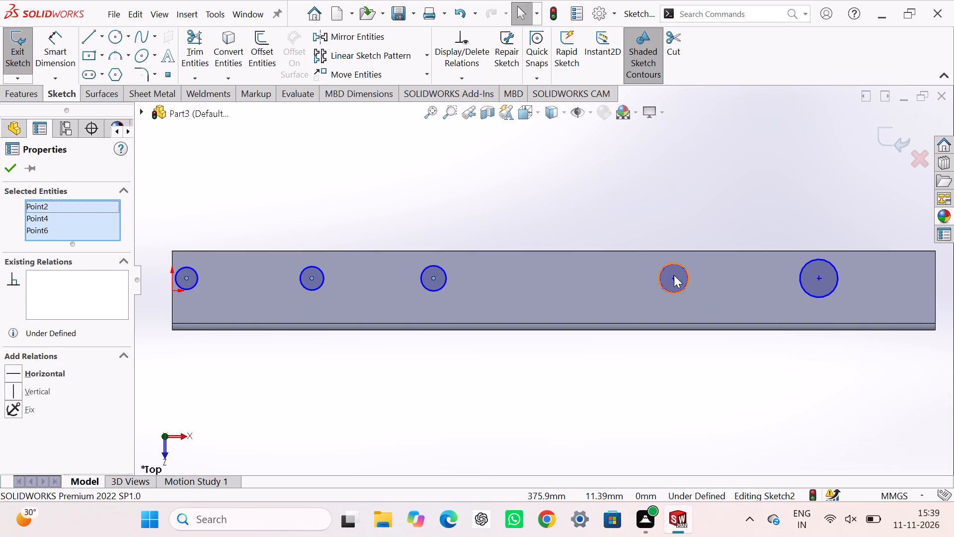
pyautogui.keyDown('ctrl'); pyautogui.click(672, 277); pyautogui.keyUp('ctrl')
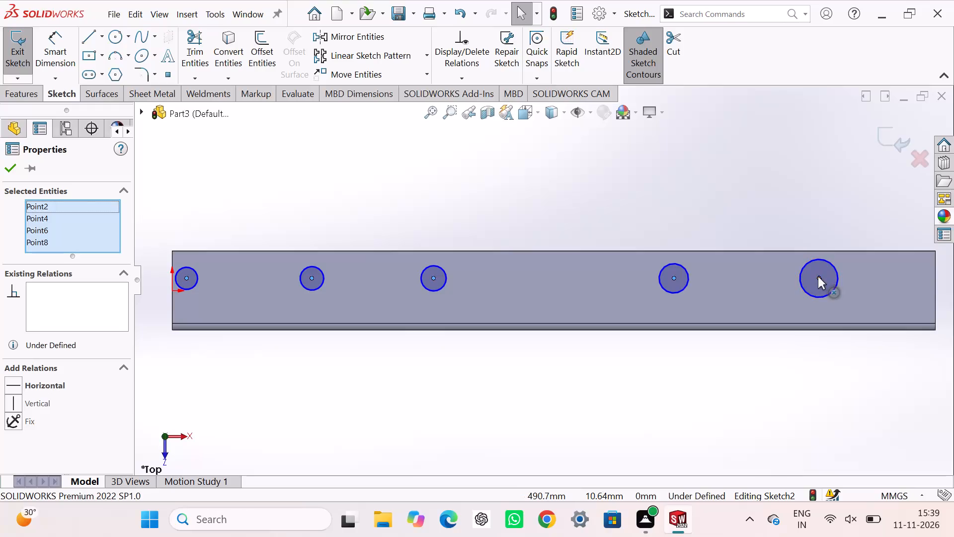
pyautogui.keyDown('ctrl'); pyautogui.click(817, 277); pyautogui.keyUp('ctrl')
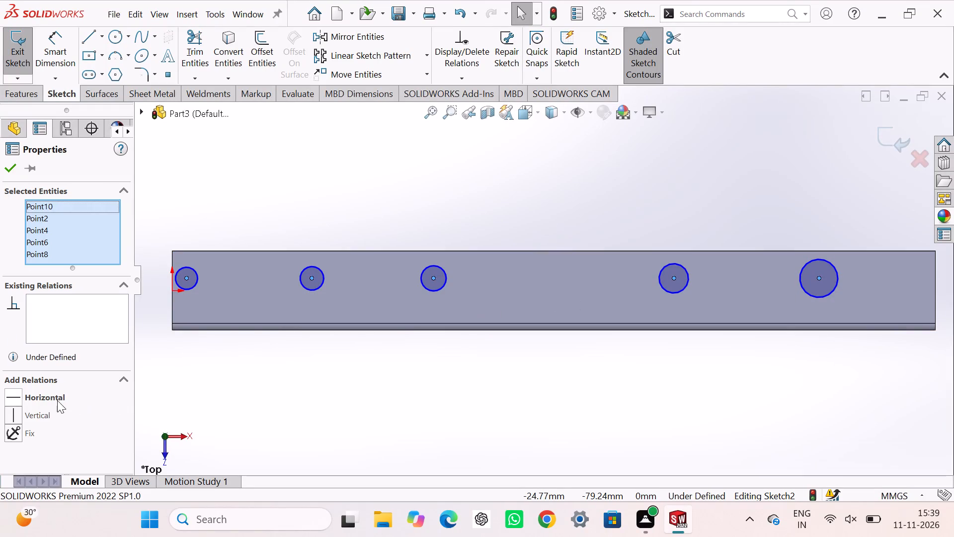
pyautogui.click(51, 398)
pyautogui.click(380, 399)
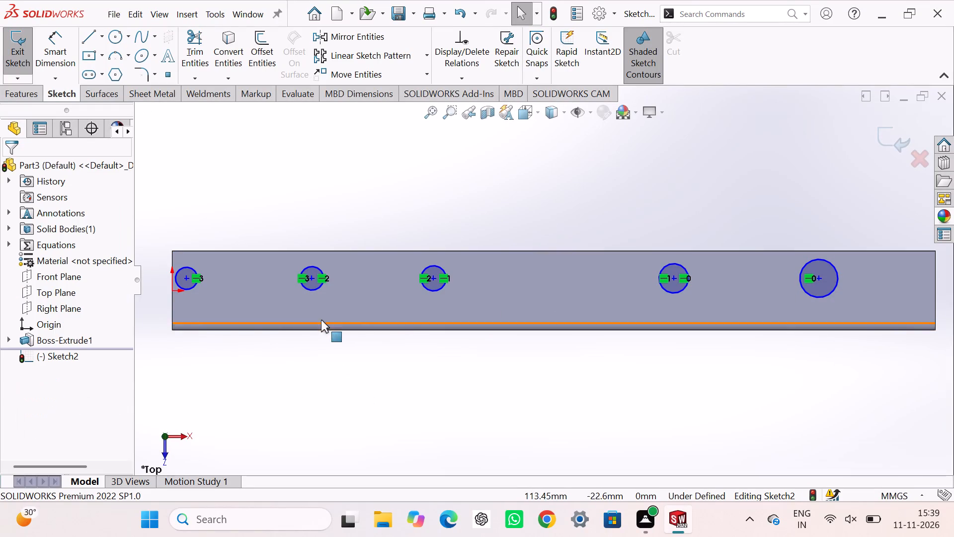
# Apply an Equal relation to all five circles.
pyautogui.click(192, 289)
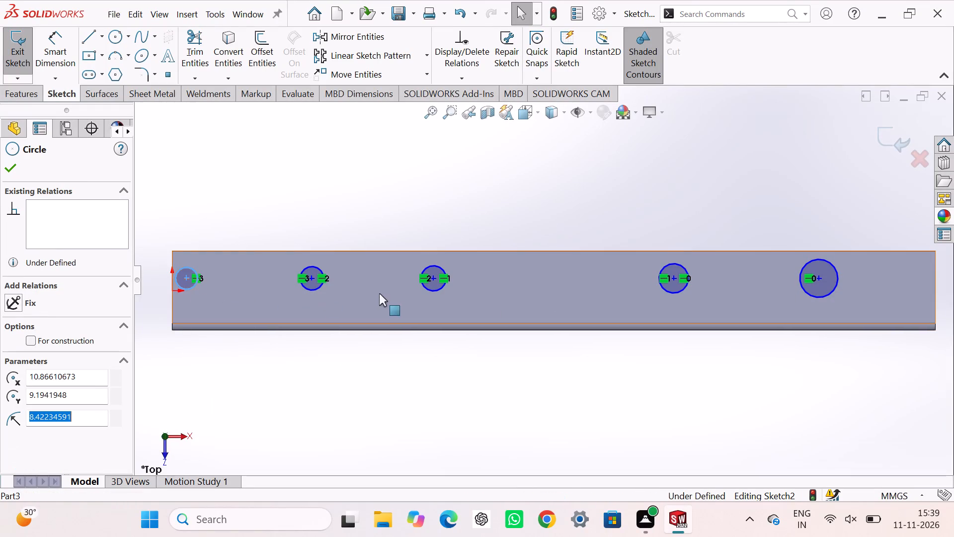
pyautogui.keyDown('ctrl'); pyautogui.click(319, 286); pyautogui.keyUp('ctrl')
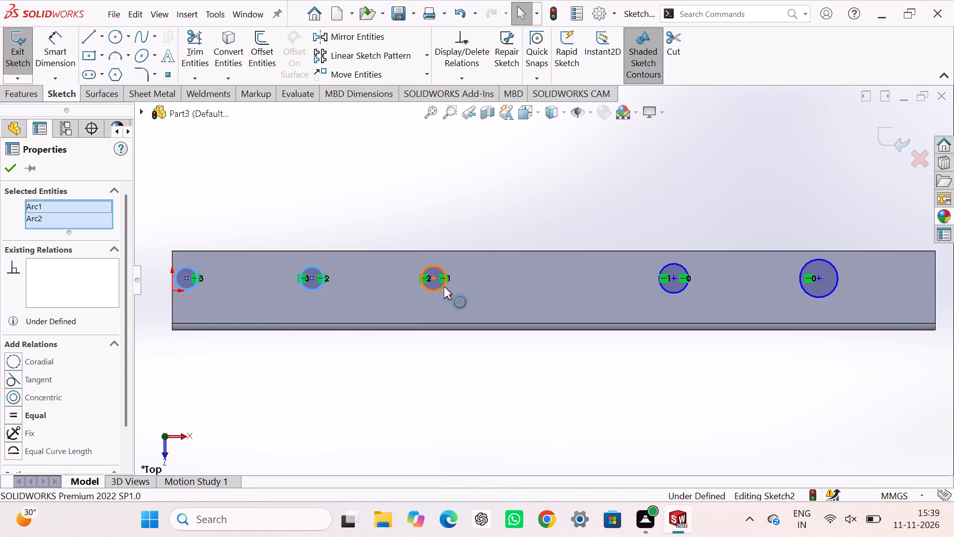
pyautogui.keyDown('ctrl'); pyautogui.click(443, 286); pyautogui.keyUp('ctrl')
pyautogui.keyDown('ctrl'); pyautogui.click(677, 294); pyautogui.keyUp('ctrl')
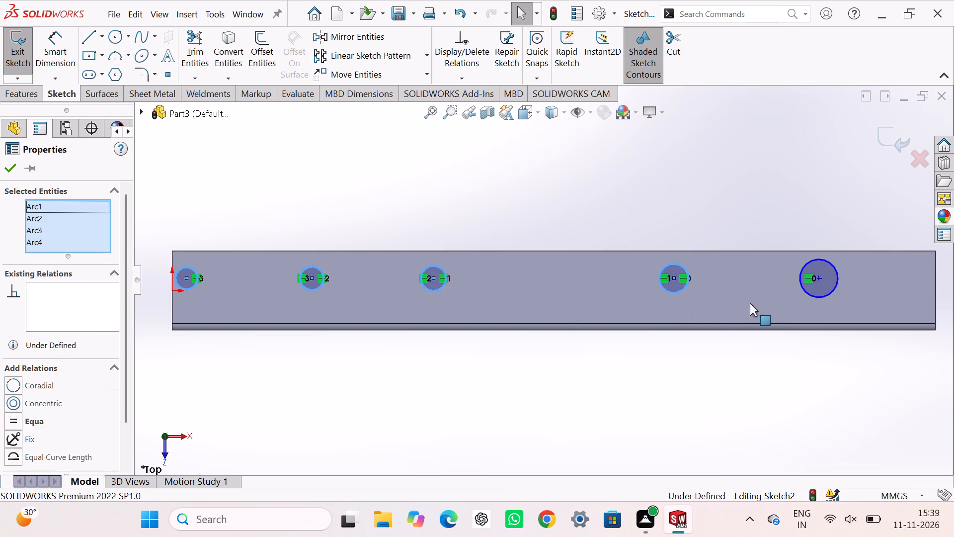
pyautogui.keyDown('ctrl'); pyautogui.click(799, 284); pyautogui.keyUp('ctrl')
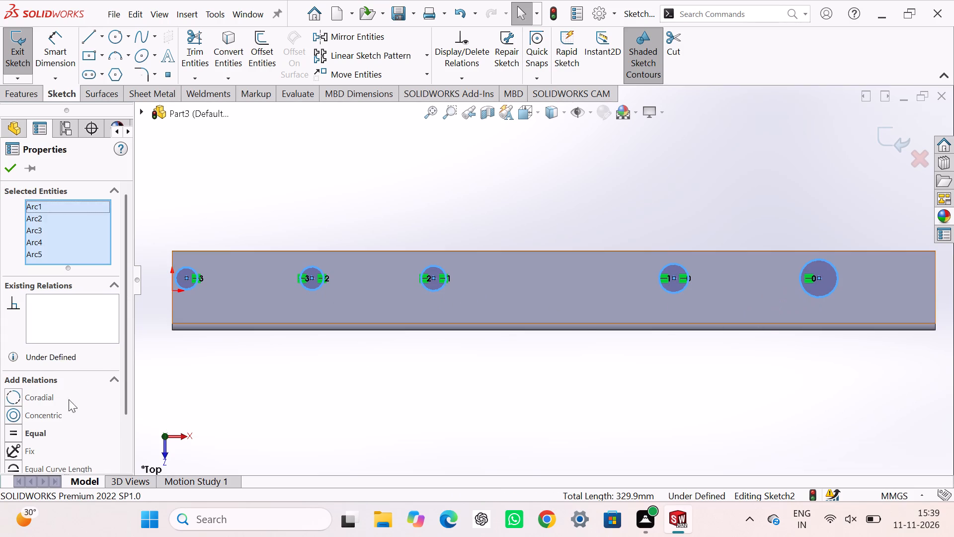
pyautogui.click(11, 430)
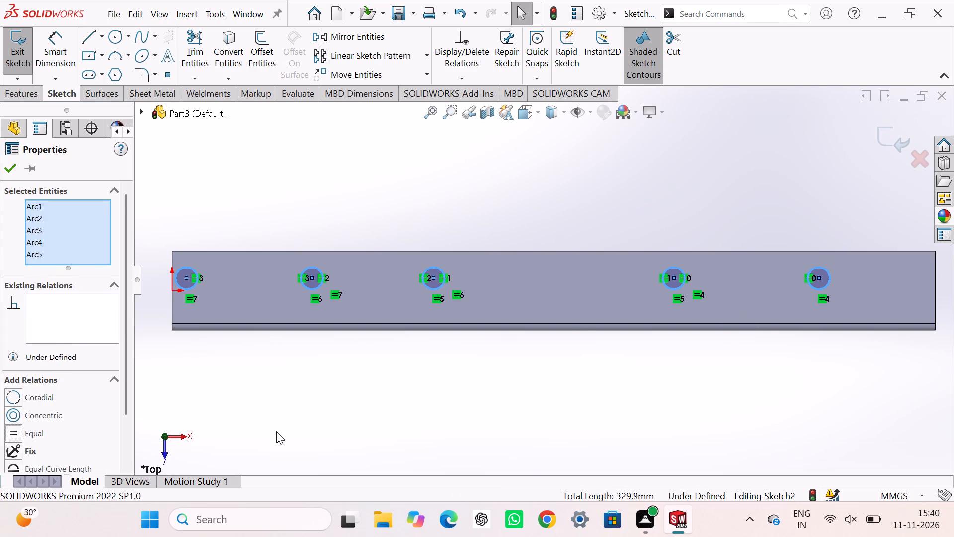
# Dimension the diameter of the circle nearest the origin end as 10 mm.
pyautogui.click(276, 431)
pyautogui.moveTo(277, 431); pyautogui.dragTo(279, 347, button='right')
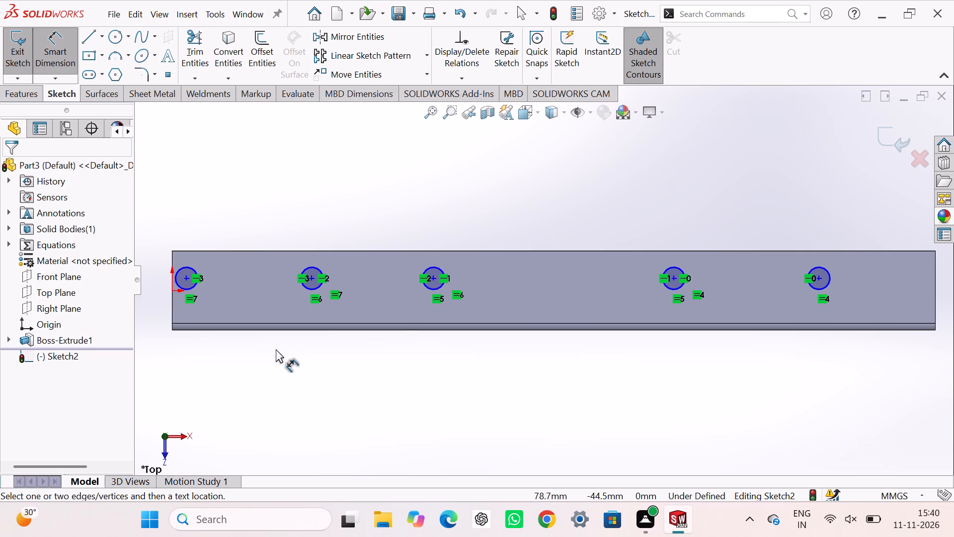
pyautogui.click(188, 265)
pyautogui.click(163, 206)
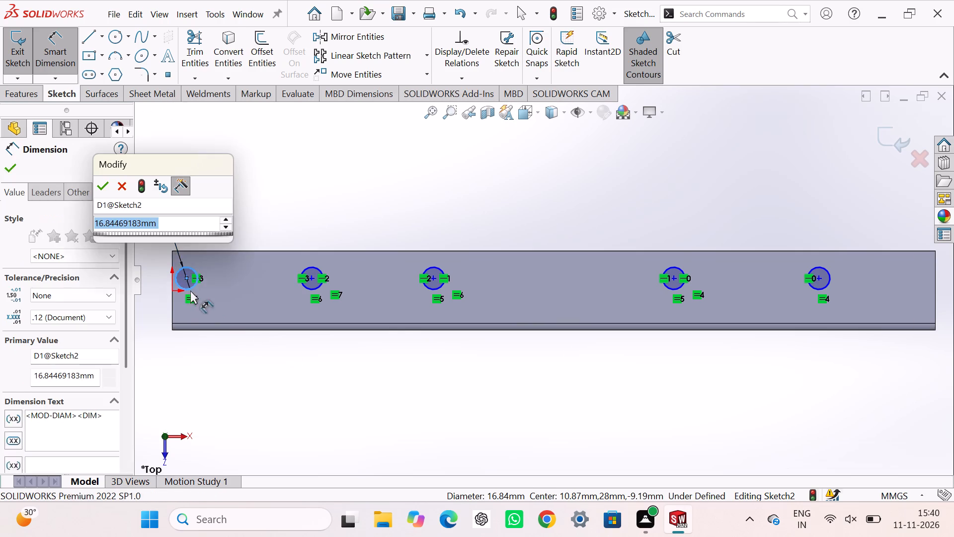
pyautogui.press('1')
pyautogui.press('0')
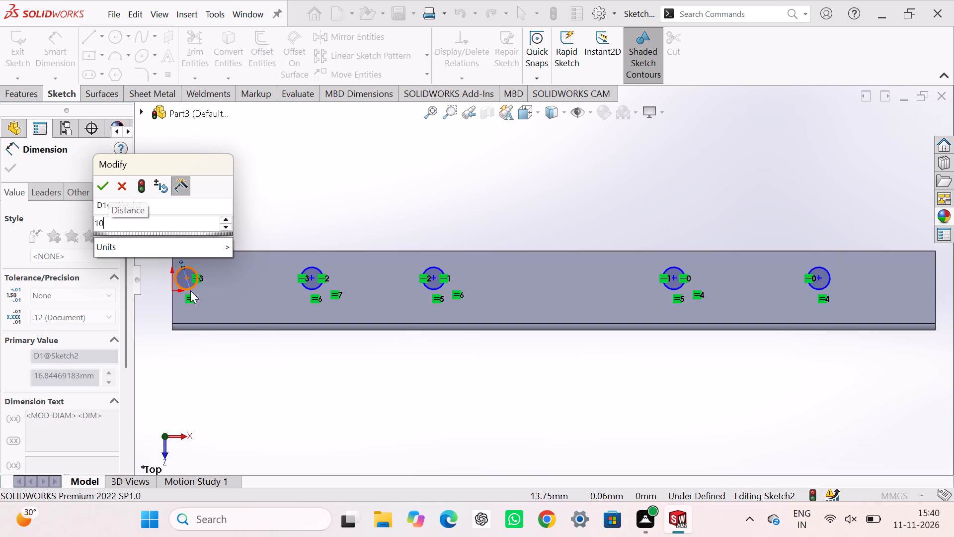
pyautogui.press('Return')
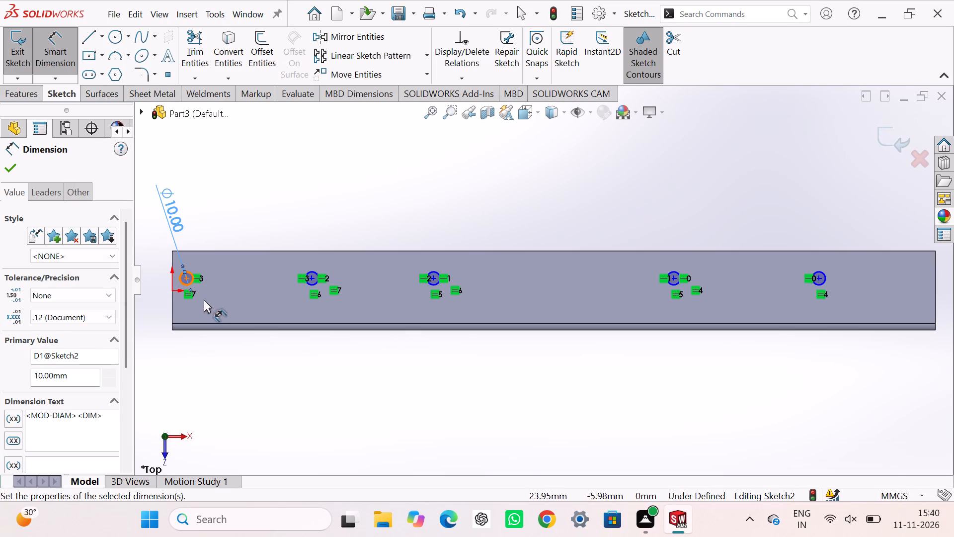
pyautogui.press('Escape')
# Dimension the first circle's centre 25 mm from the bar's end edge at the origin.
pyautogui.scroll(2, 203, 305)
pyautogui.scroll(-6, 340, 282)
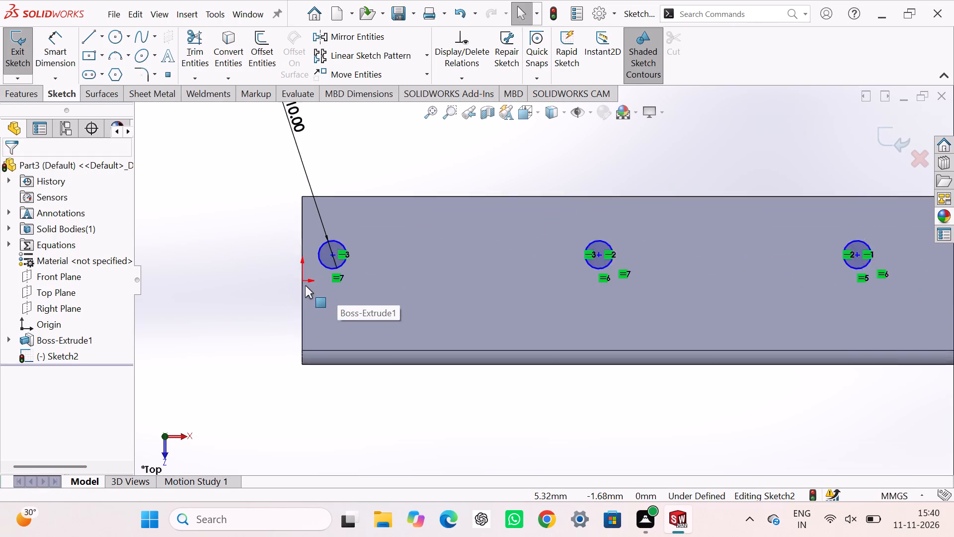
pyautogui.scroll(-2, 305, 285)
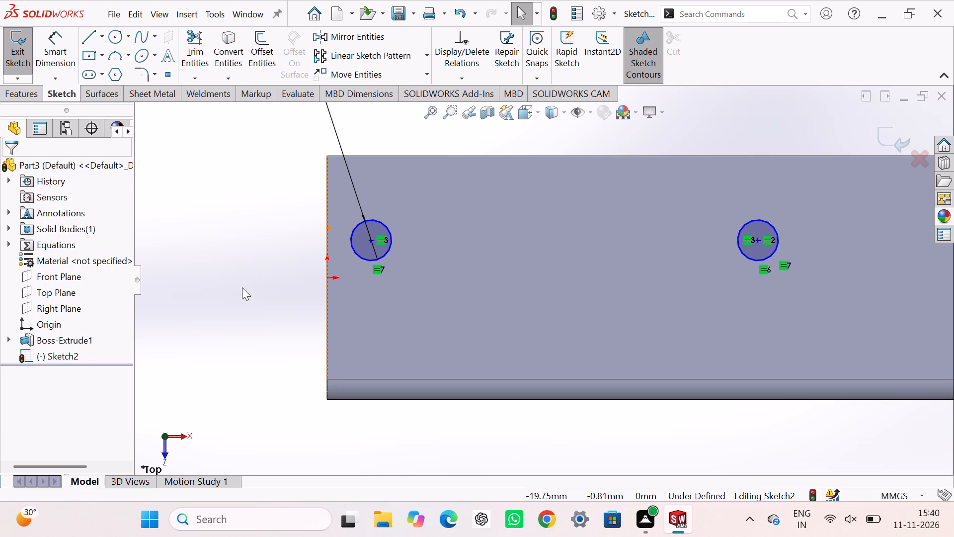
pyautogui.moveTo(238, 294); pyautogui.dragTo(247, 201, button='right')
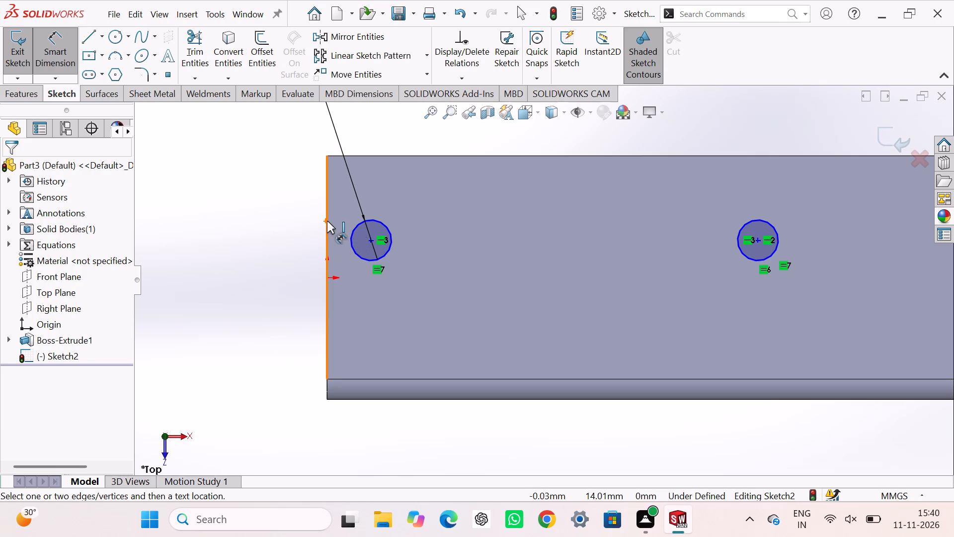
pyautogui.click(327, 221)
pyautogui.click(371, 241)
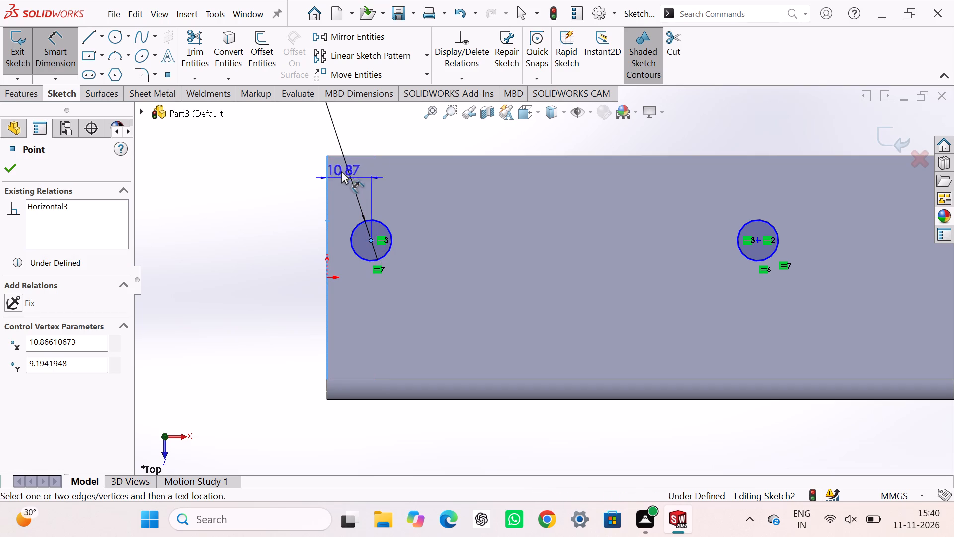
pyautogui.click(335, 145)
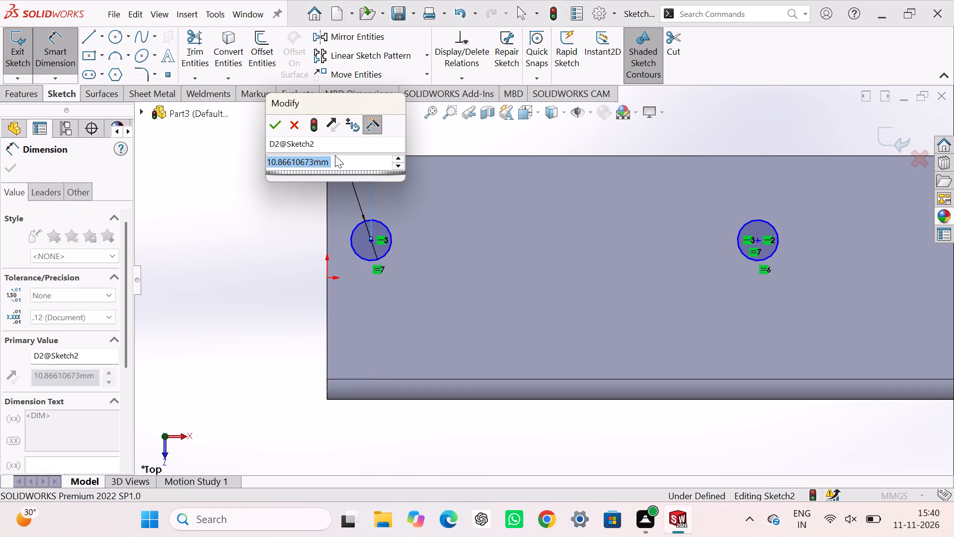
pyautogui.press('2')
pyautogui.press('5')
pyautogui.press('Return')
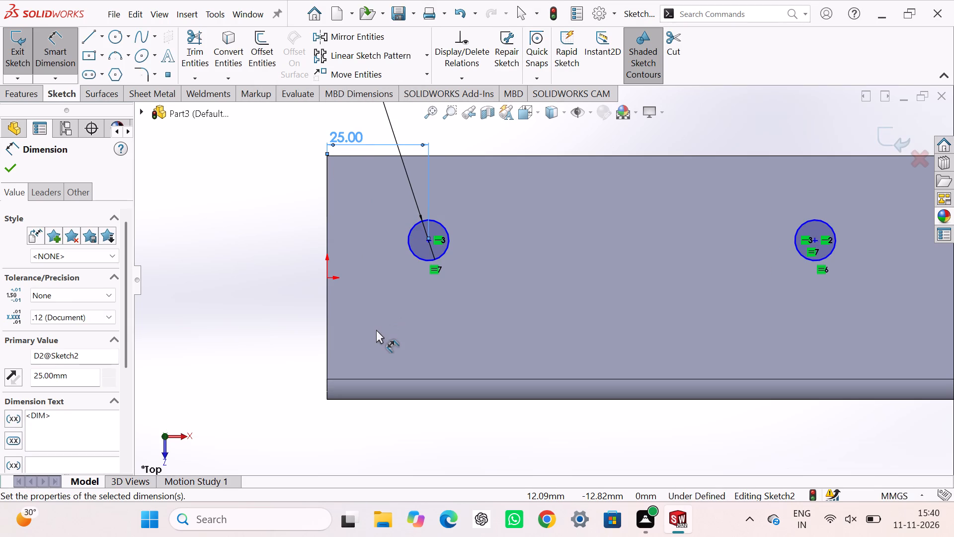
# Dimension the first circle's centre 23 mm from the bar's long edge opposite the rounded edge.
pyautogui.click(429, 242)
pyautogui.click(420, 156)
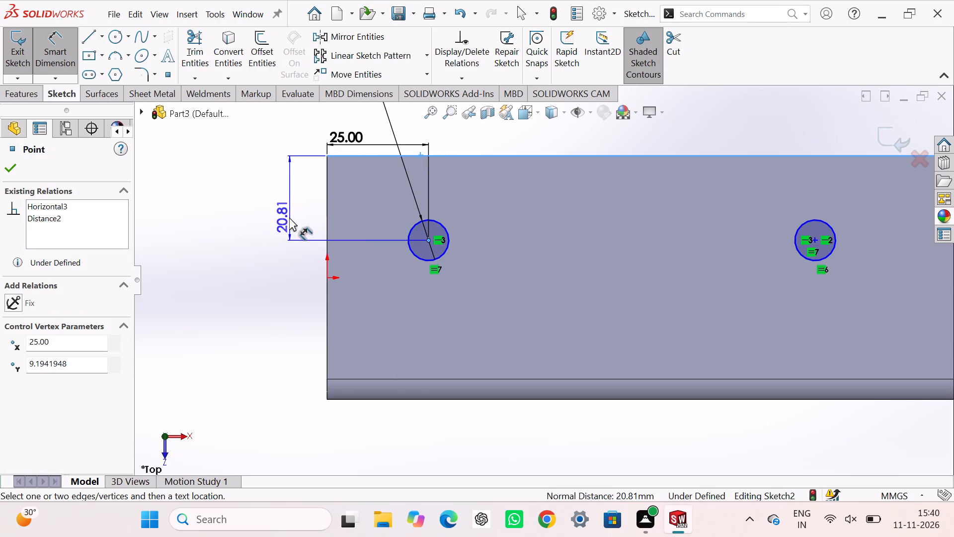
pyautogui.click(295, 204)
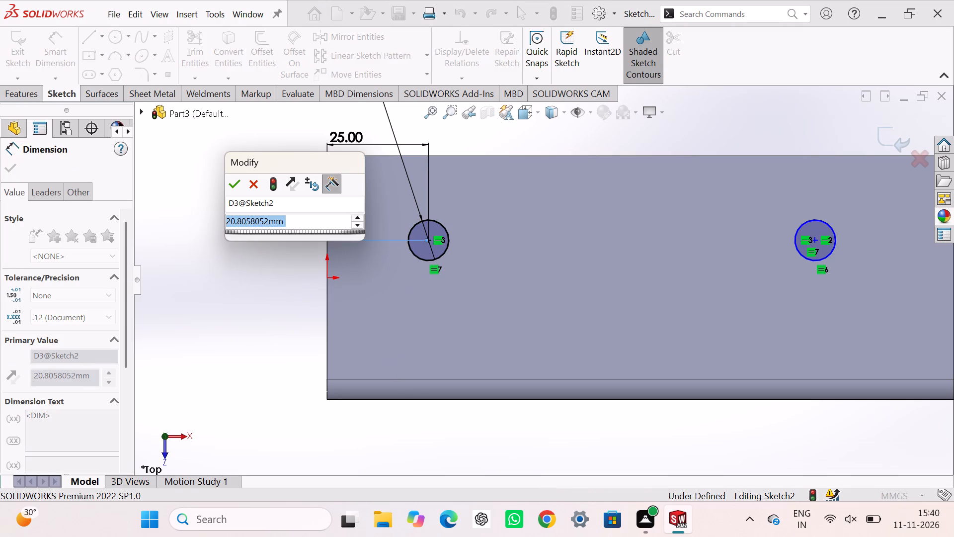
pyautogui.write('23')
pyautogui.press('Return')
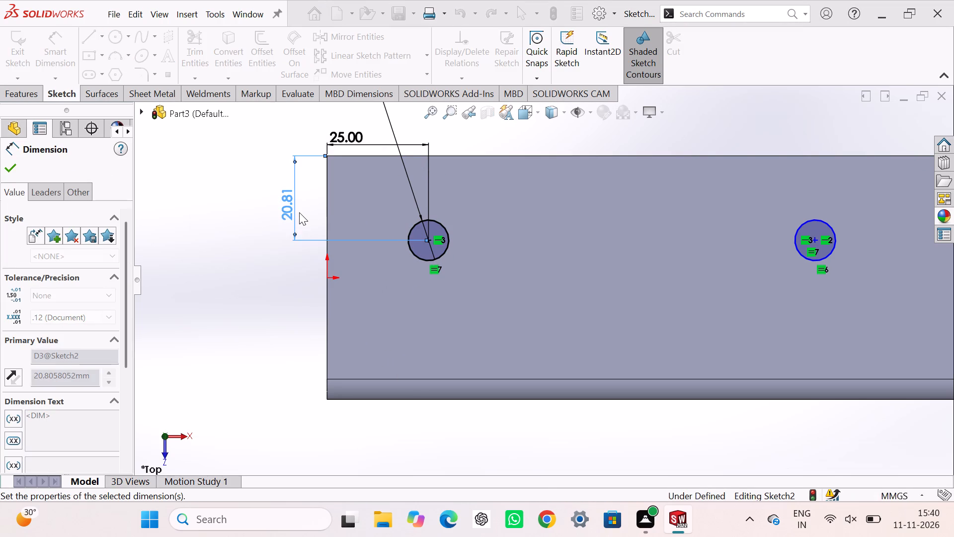
pyautogui.click(254, 312)
# Dimension the centre spacing between the first and second circles as 132.5 mm.
pyautogui.moveTo(253, 312); pyautogui.dragTo(316, 301, button='middle')
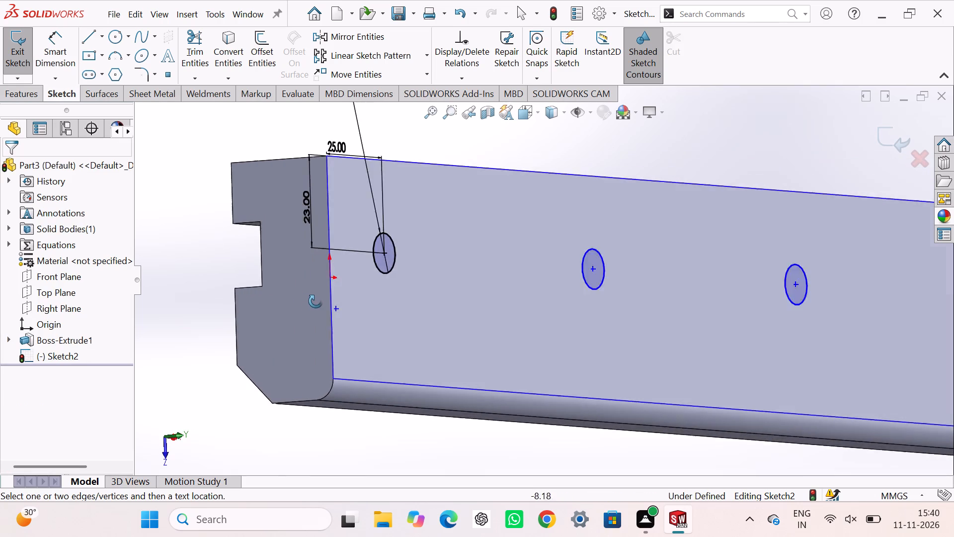
pyautogui.moveTo(316, 301); pyautogui.dragTo(270, 298, button='middle')
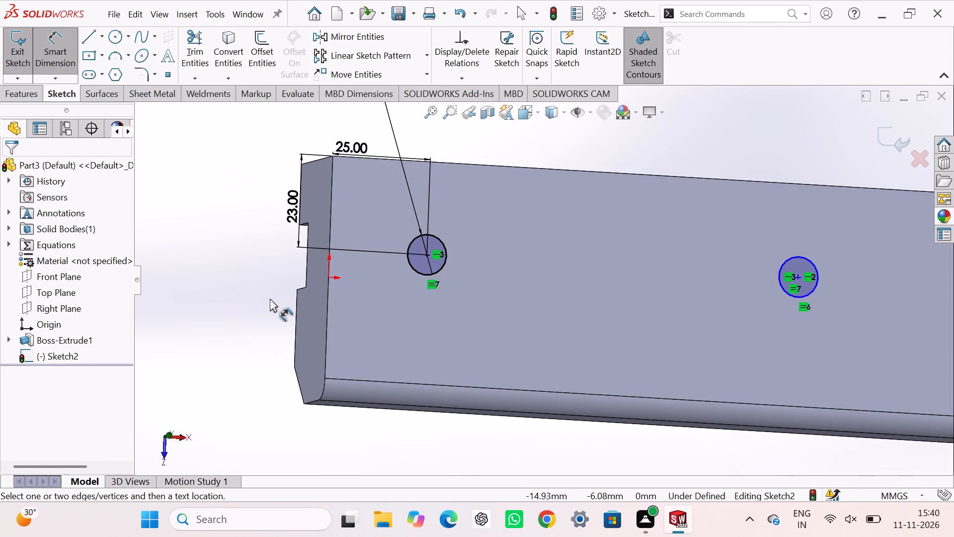
pyautogui.hotkey('ctrl', '5')
pyautogui.scroll(1, 379, 304)
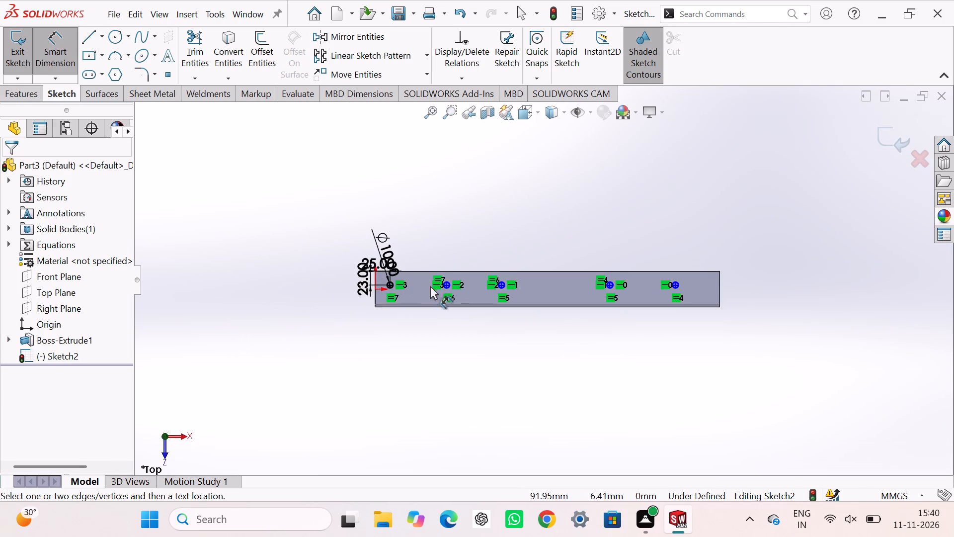
pyautogui.scroll(1, 472, 309)
pyautogui.scroll(-9, 454, 299)
pyautogui.scroll(-3, 345, 228)
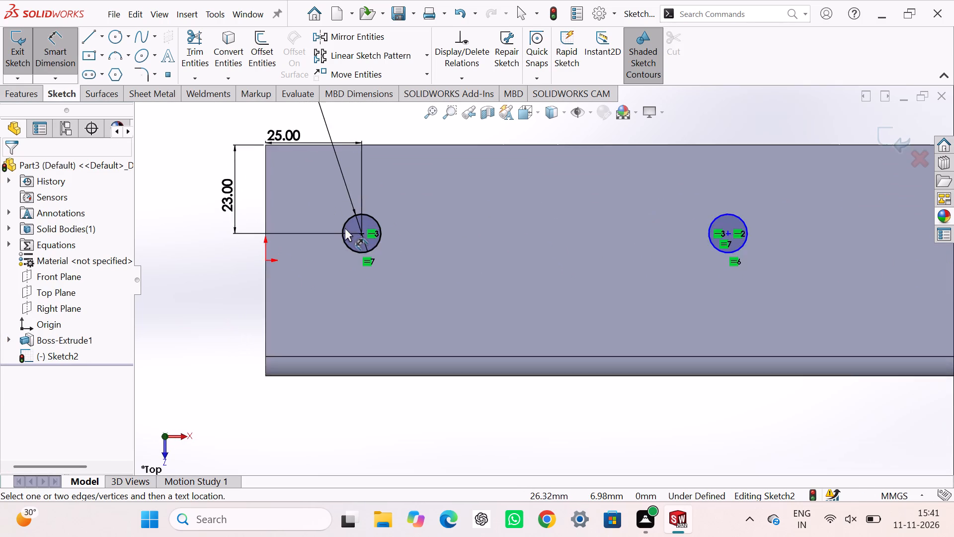
pyautogui.click(374, 236)
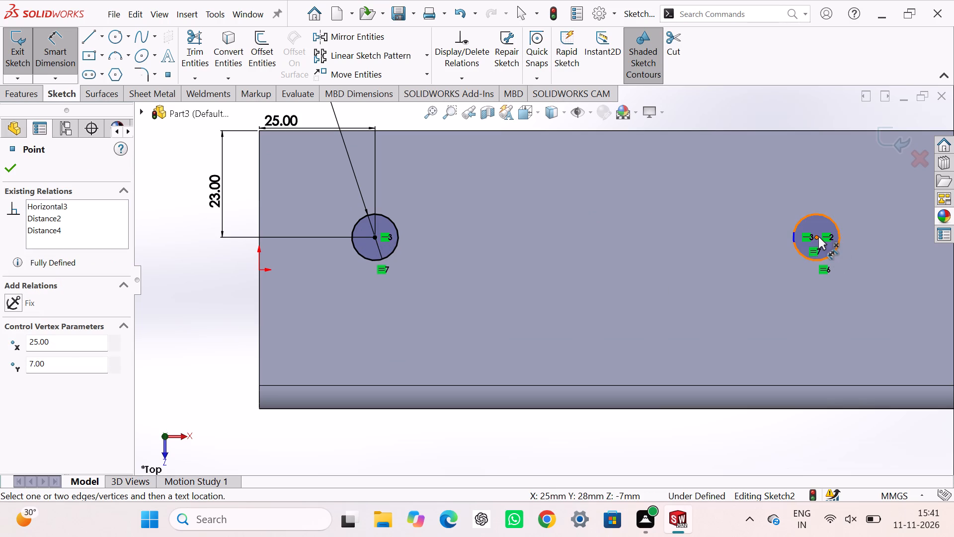
pyautogui.click(818, 237)
pyautogui.click(629, 206)
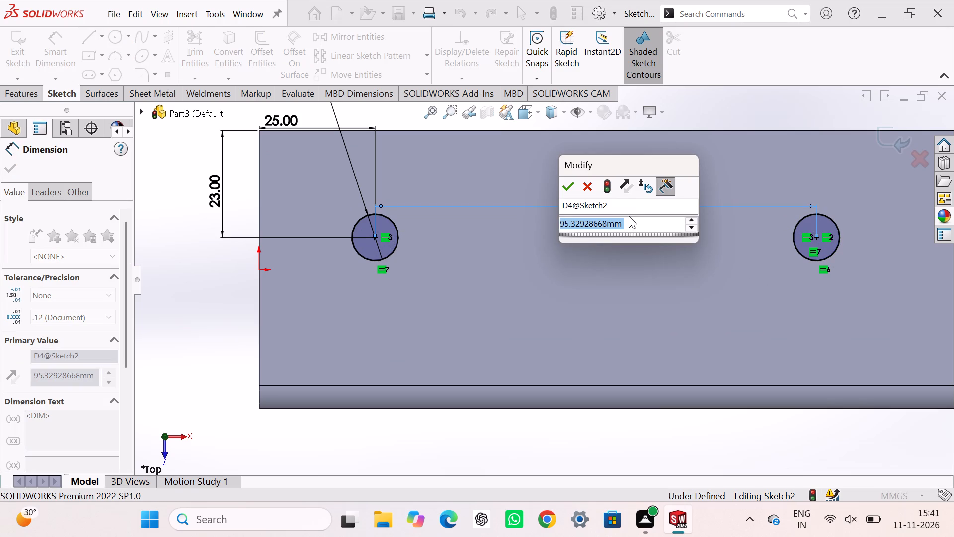
pyautogui.write('132')
pyautogui.press('.')
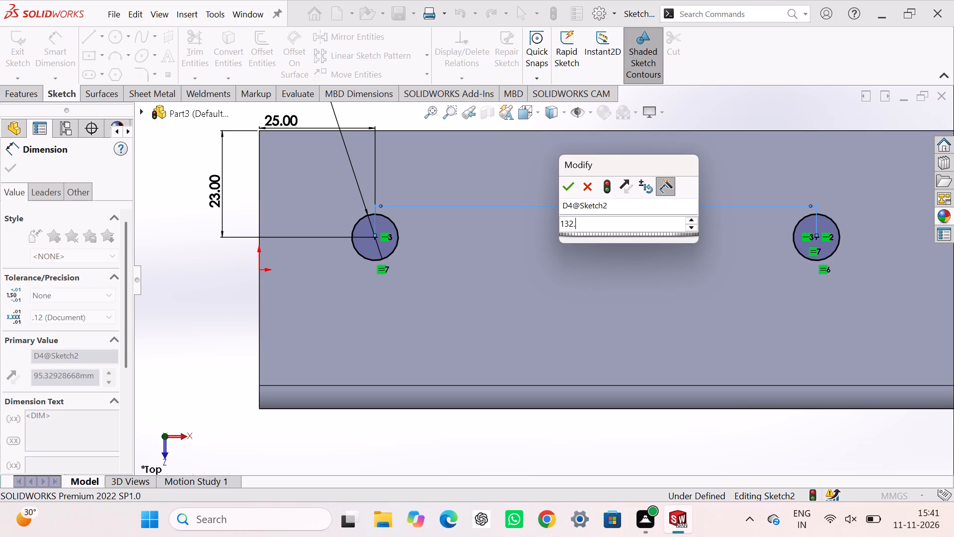
pyautogui.press('5')
pyautogui.press('Return')
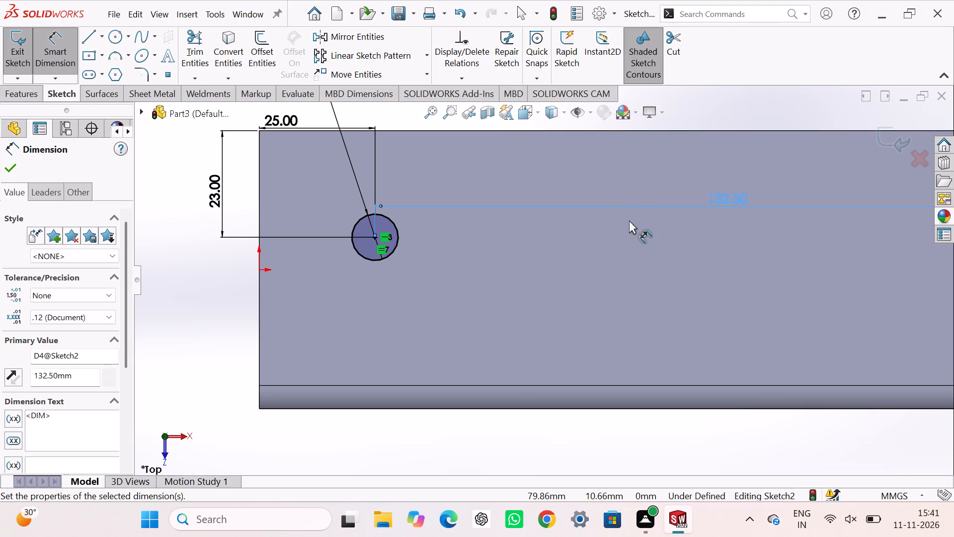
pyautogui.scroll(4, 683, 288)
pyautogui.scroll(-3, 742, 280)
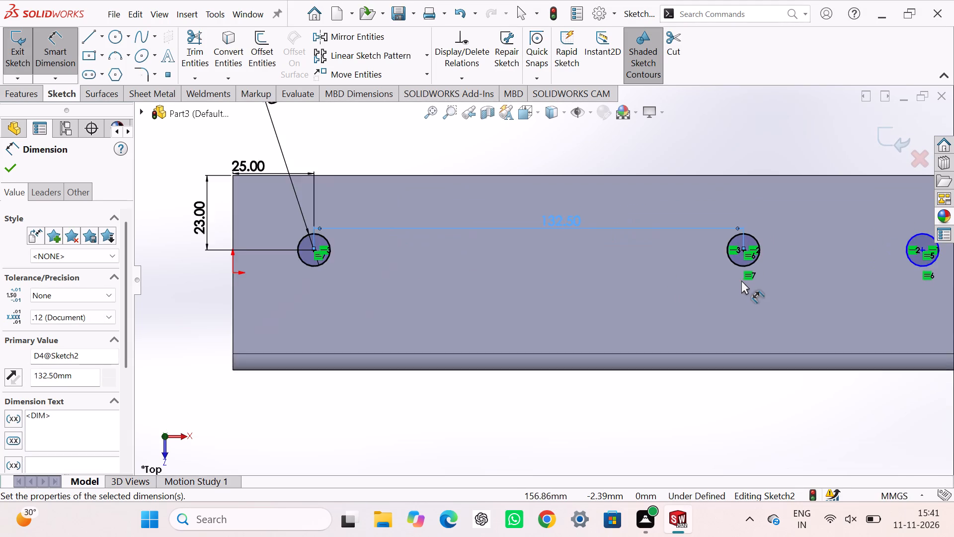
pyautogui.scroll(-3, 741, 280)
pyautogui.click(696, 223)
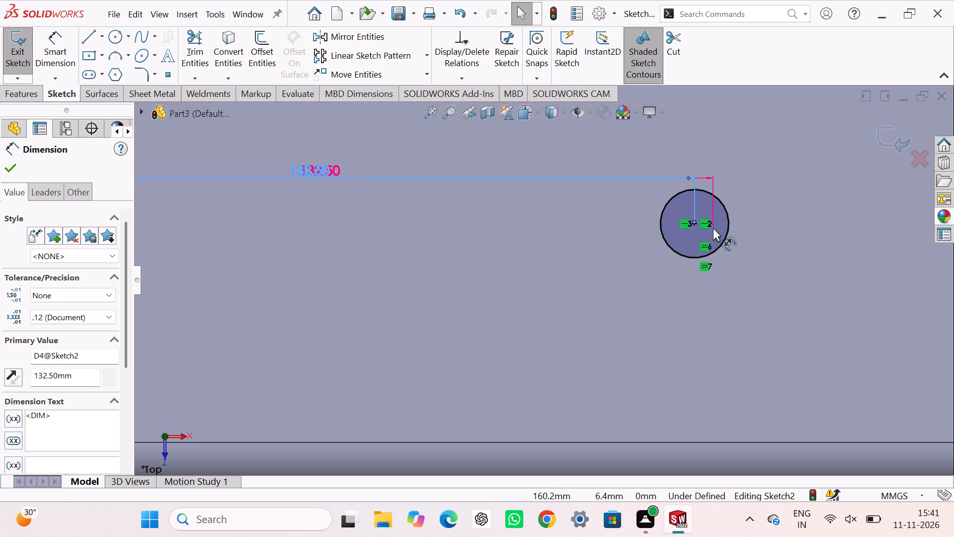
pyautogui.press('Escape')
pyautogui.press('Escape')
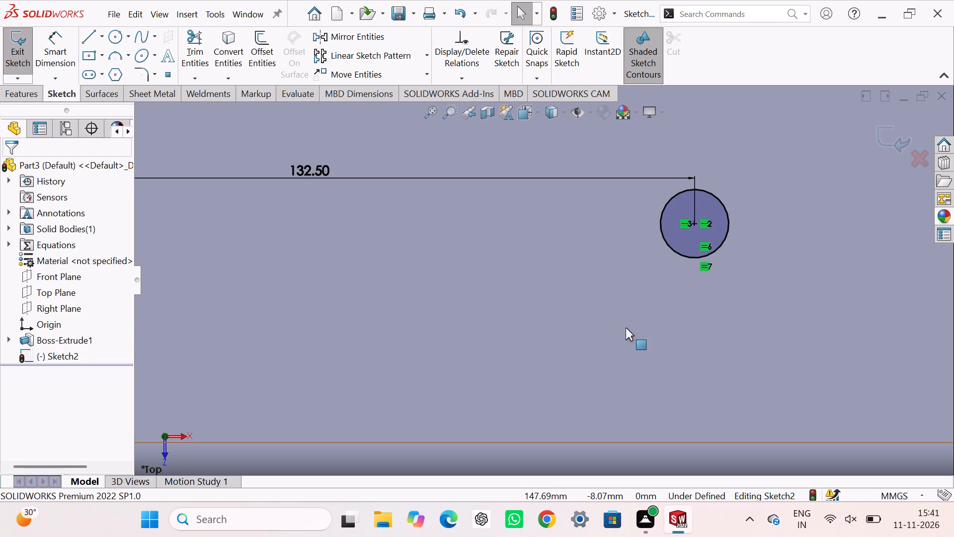
# Dimension the centre spacing between the second and third circles as 132.5 mm.
pyautogui.moveTo(623, 329); pyautogui.dragTo(627, 247, button='right')
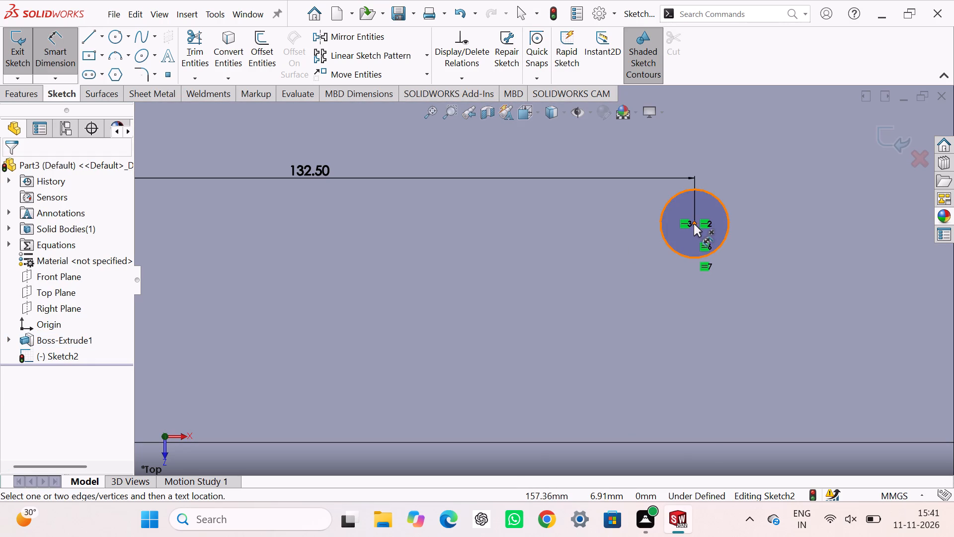
pyautogui.click(695, 223)
pyautogui.scroll(4, 812, 297)
pyautogui.scroll(-2, 794, 293)
pyautogui.scroll(-2, 723, 263)
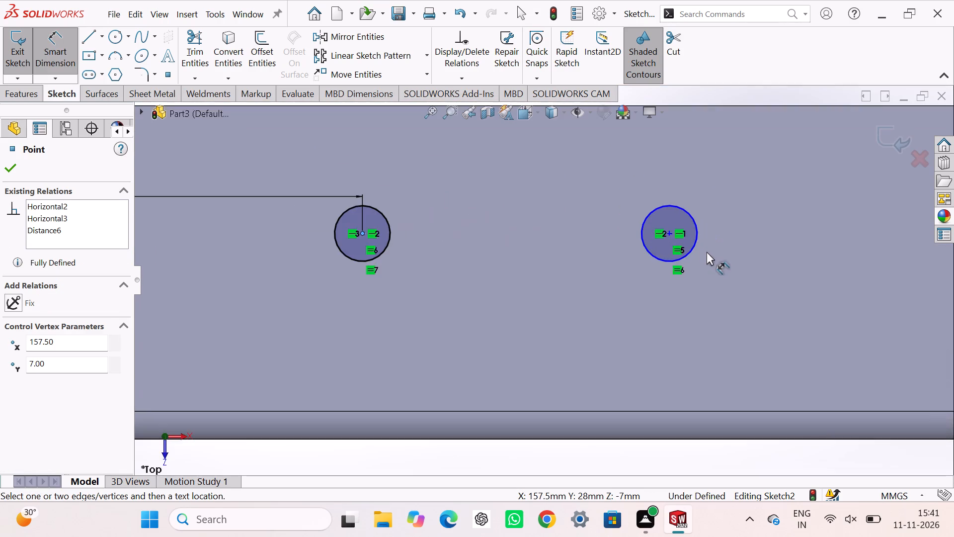
pyautogui.scroll(-3, 707, 252)
pyautogui.click(616, 228)
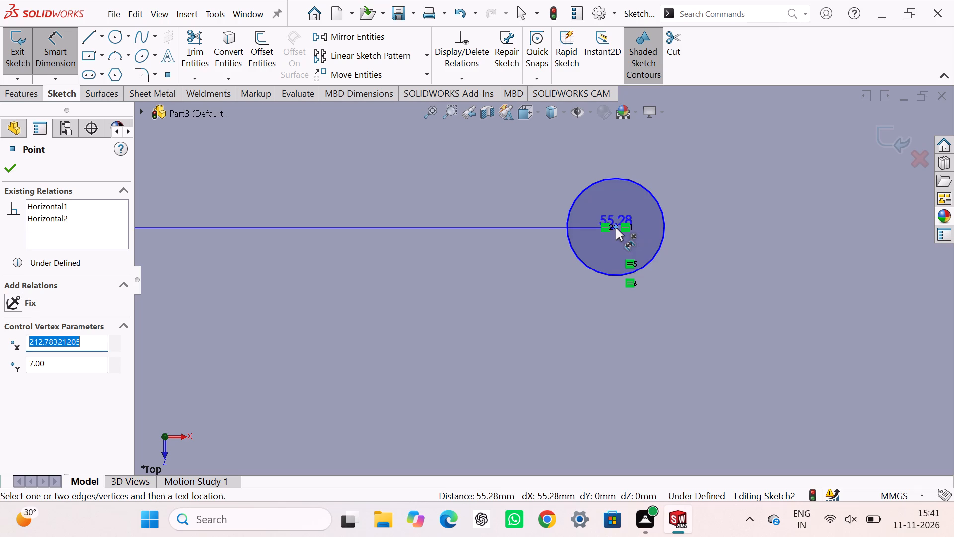
pyautogui.click(392, 261)
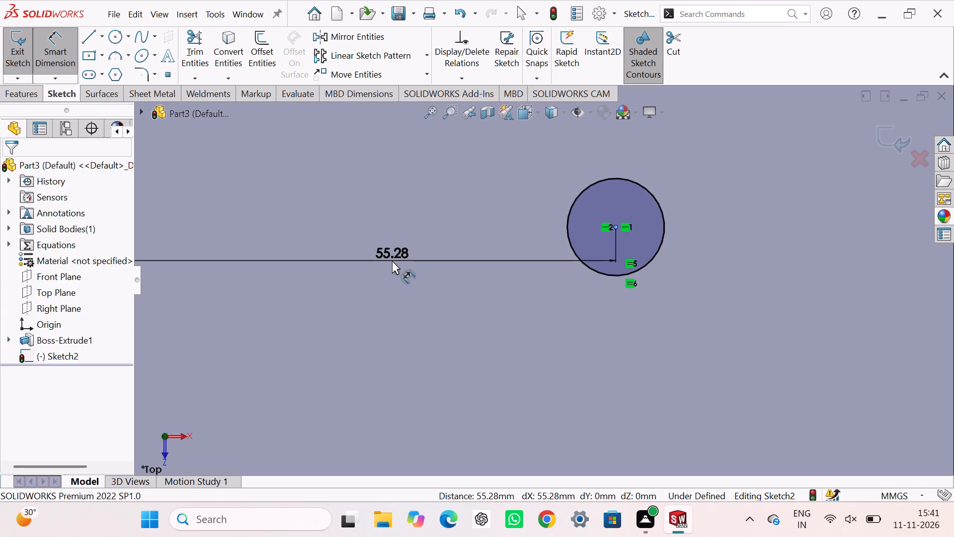
pyautogui.write('132')
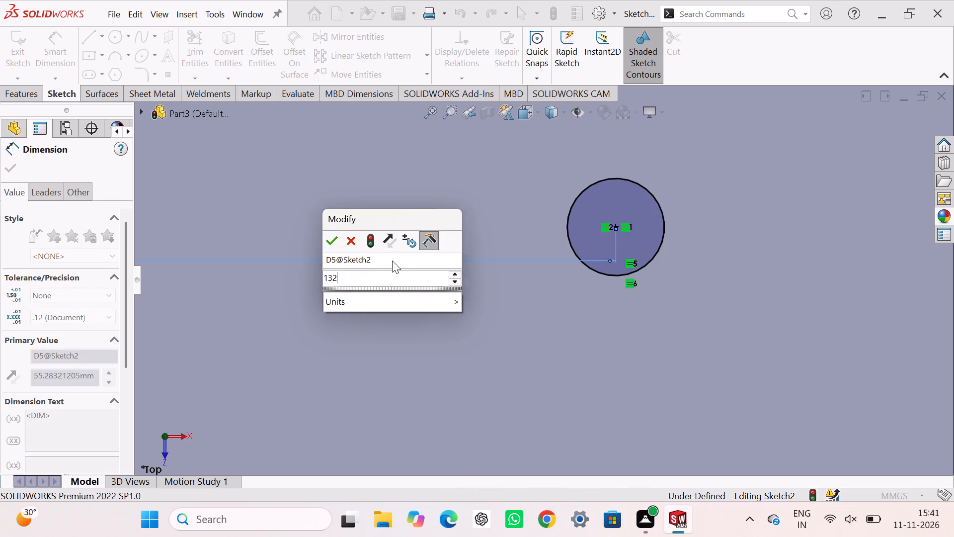
pyautogui.write('.5')
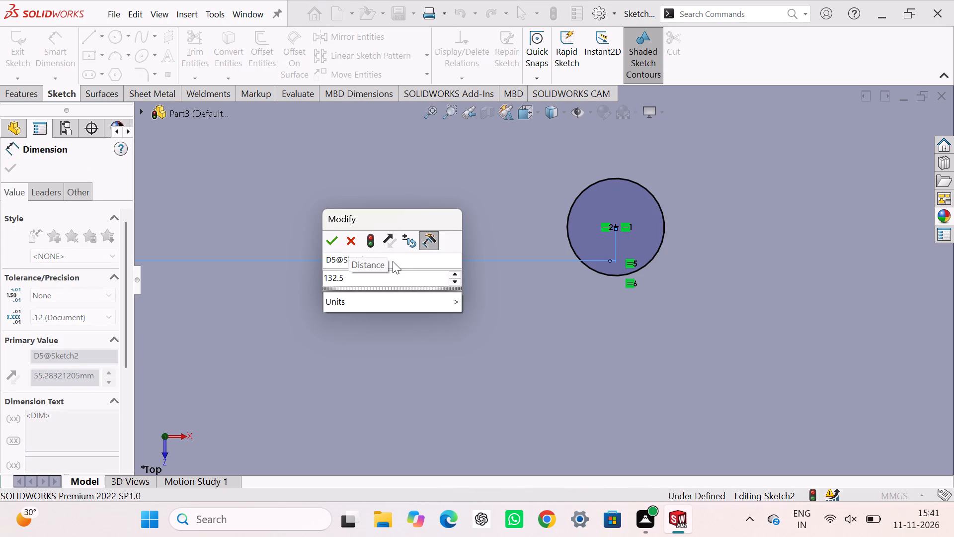
pyautogui.press('Return')
# Dimension the centre spacing between the third and fourth circles as 132.5 mm.
pyautogui.scroll(7, 712, 323)
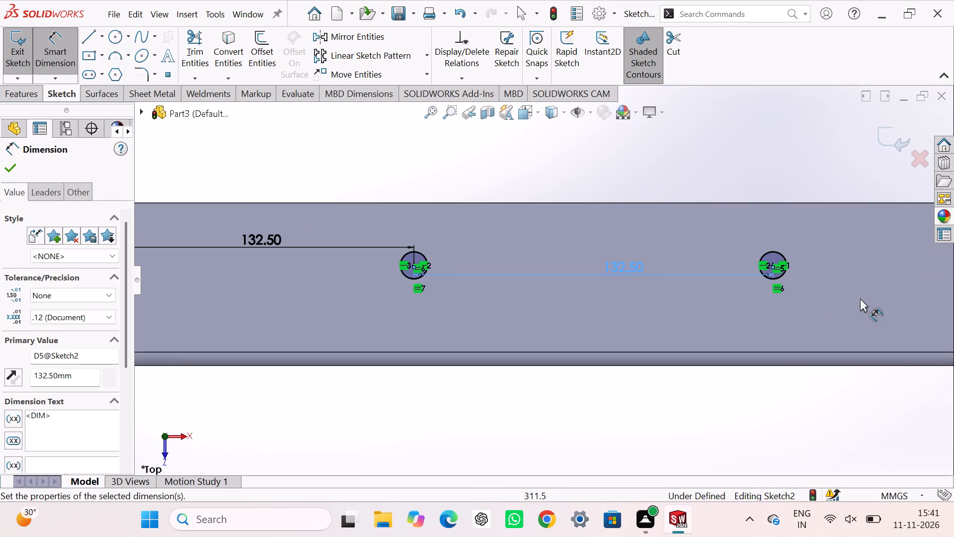
pyautogui.scroll(3, 861, 298)
pyautogui.scroll(-2, 814, 307)
pyautogui.scroll(-2, 630, 185)
pyautogui.scroll(-3, 586, 269)
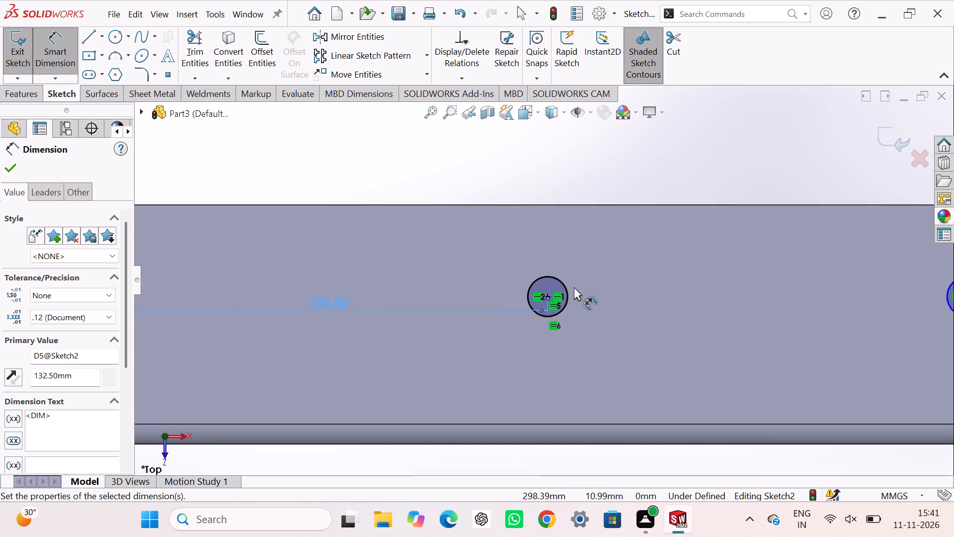
pyautogui.scroll(-3, 574, 287)
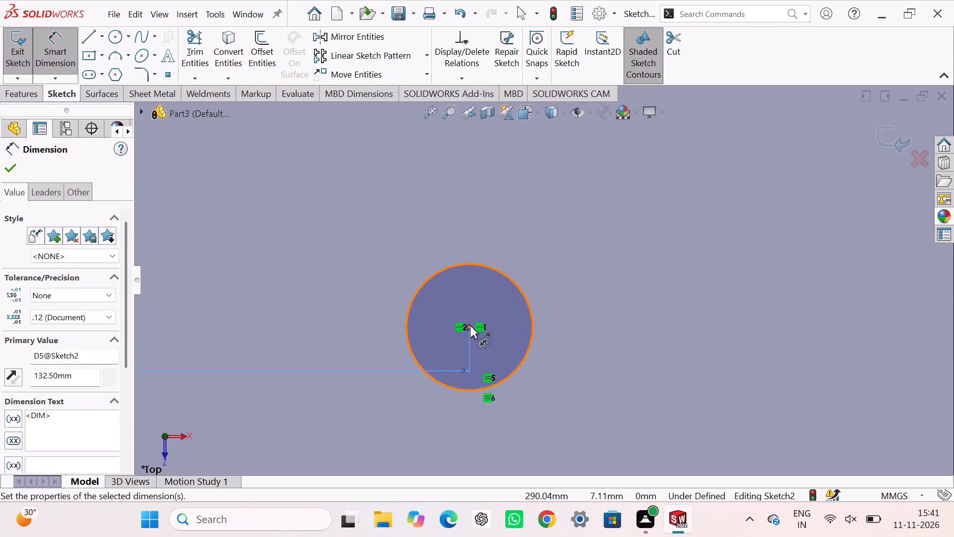
pyautogui.click(644, 350)
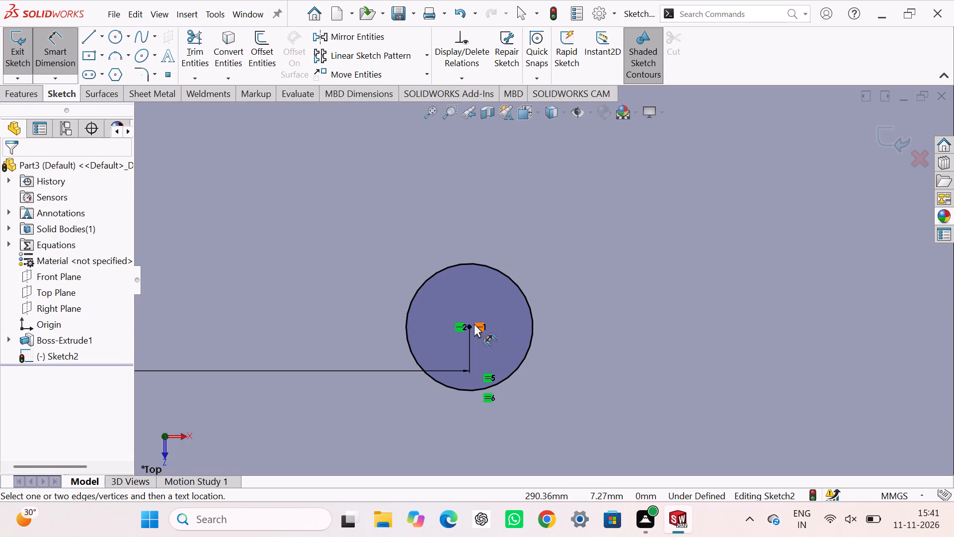
pyautogui.click(471, 325)
pyautogui.scroll(7, 724, 376)
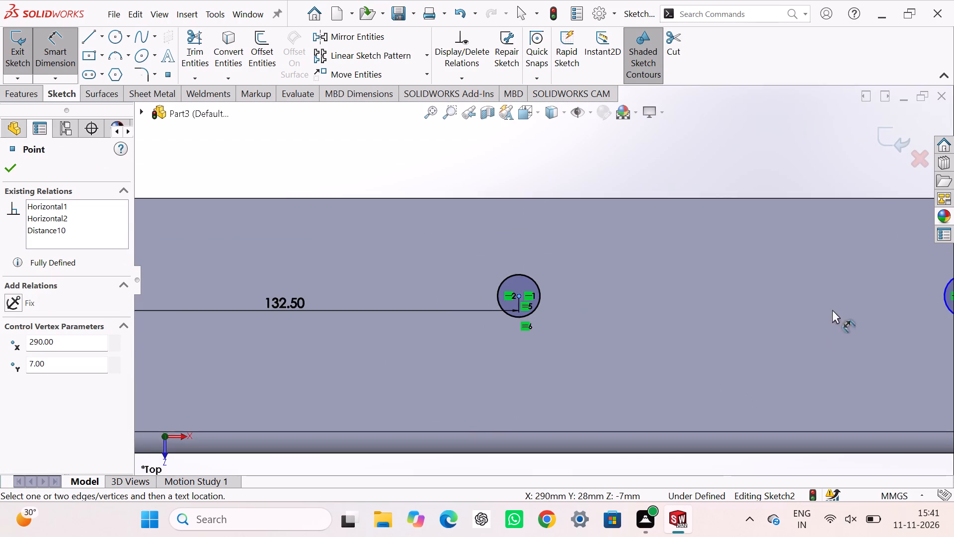
pyautogui.scroll(-1, 874, 294)
pyautogui.click(883, 291)
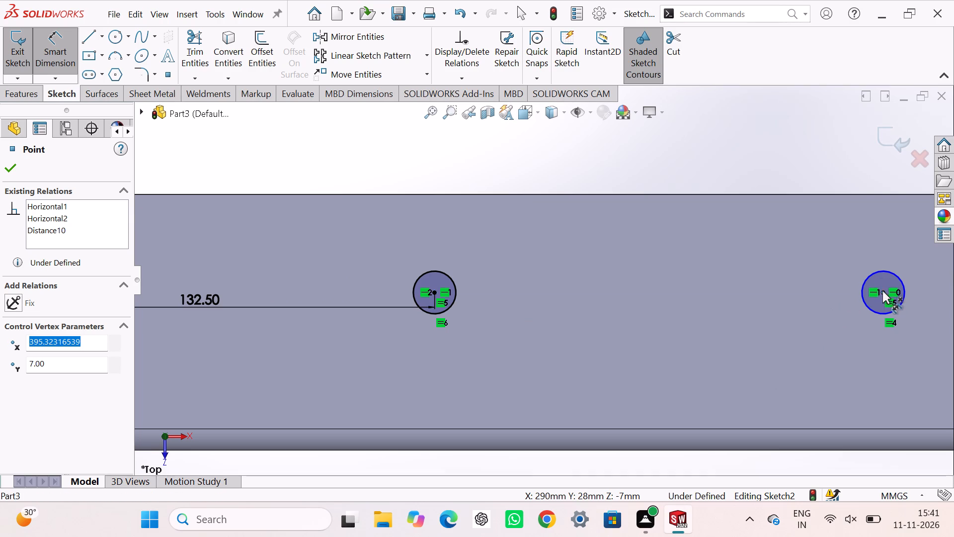
pyautogui.click(723, 272)
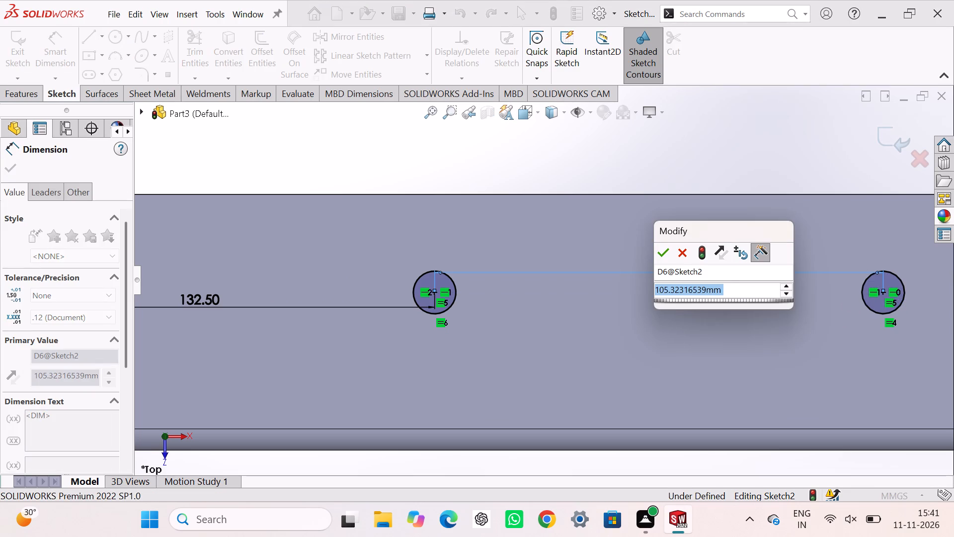
pyautogui.write('13')
pyautogui.press('2')
pyautogui.write('.5')
pyautogui.press('Return')
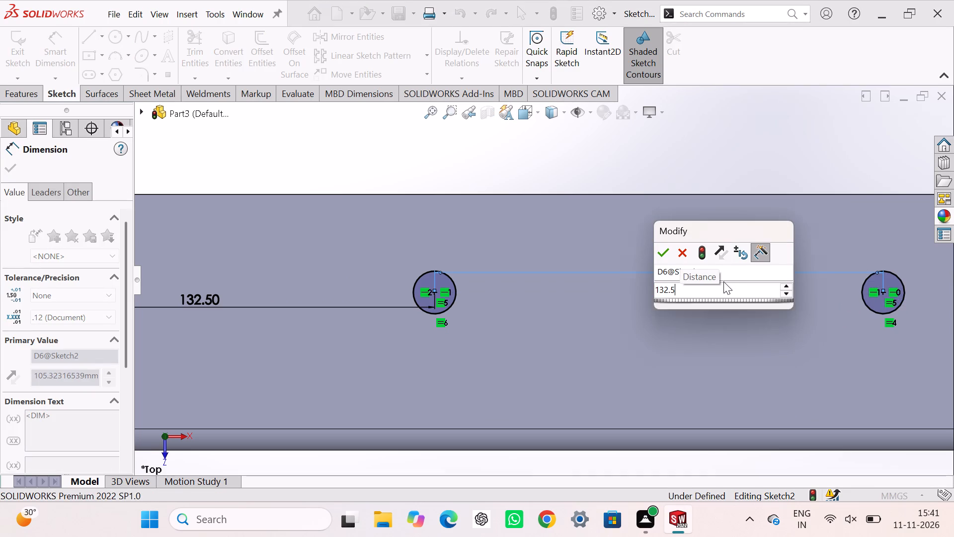
# Dimension the centre spacing between the fourth and fifth circles as 132.5 mm and exit the sketch.
pyautogui.scroll(7, 771, 333)
pyautogui.scroll(-5, 686, 295)
pyautogui.scroll(-8, 573, 280)
pyautogui.click(554, 271)
pyautogui.scroll(-1, 554, 271)
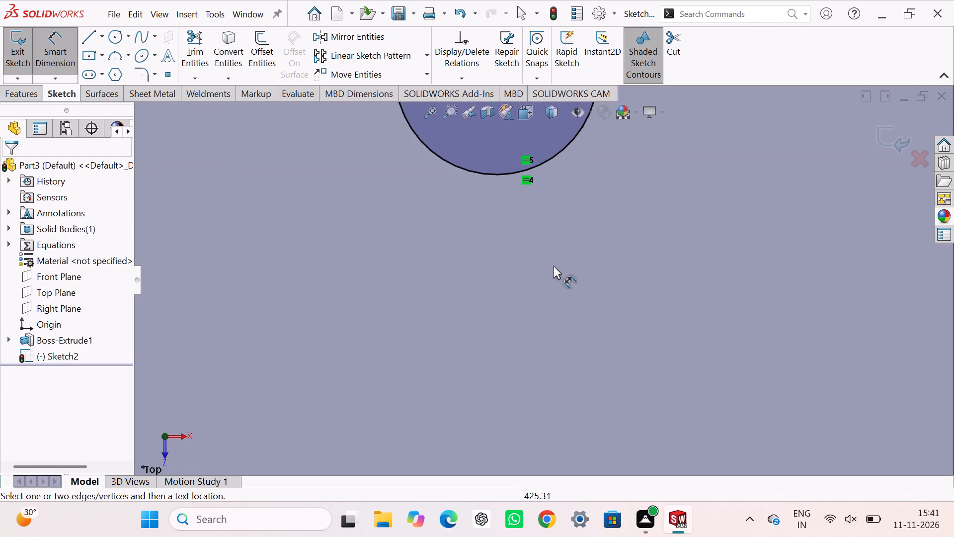
pyautogui.scroll(3, 554, 266)
pyautogui.click(517, 160)
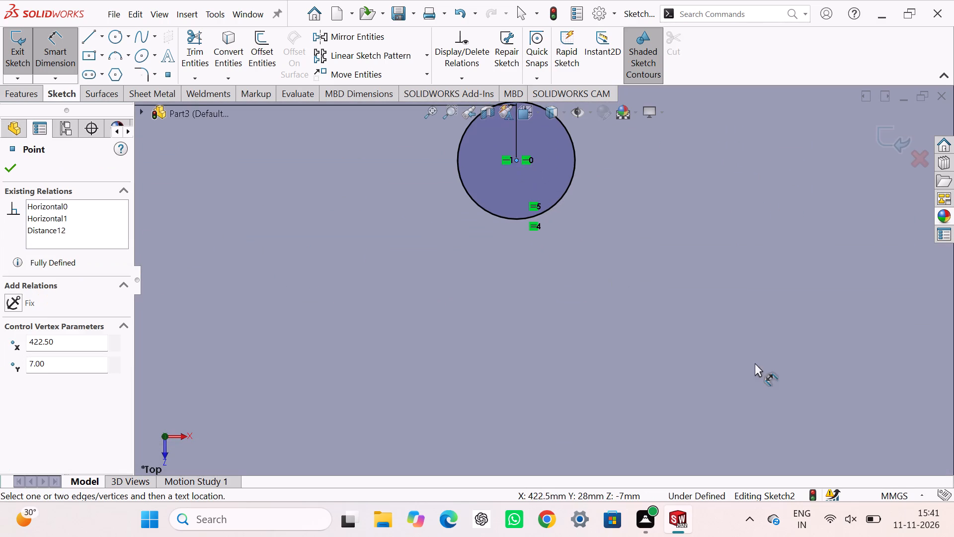
pyautogui.scroll(4, 755, 363)
pyautogui.scroll(3, 792, 346)
pyautogui.scroll(-2, 806, 279)
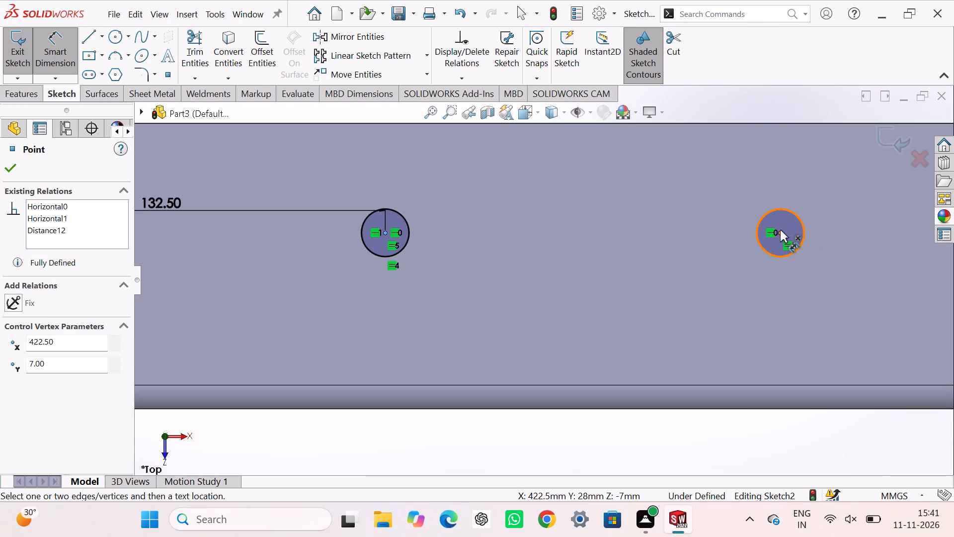
pyautogui.click(778, 232)
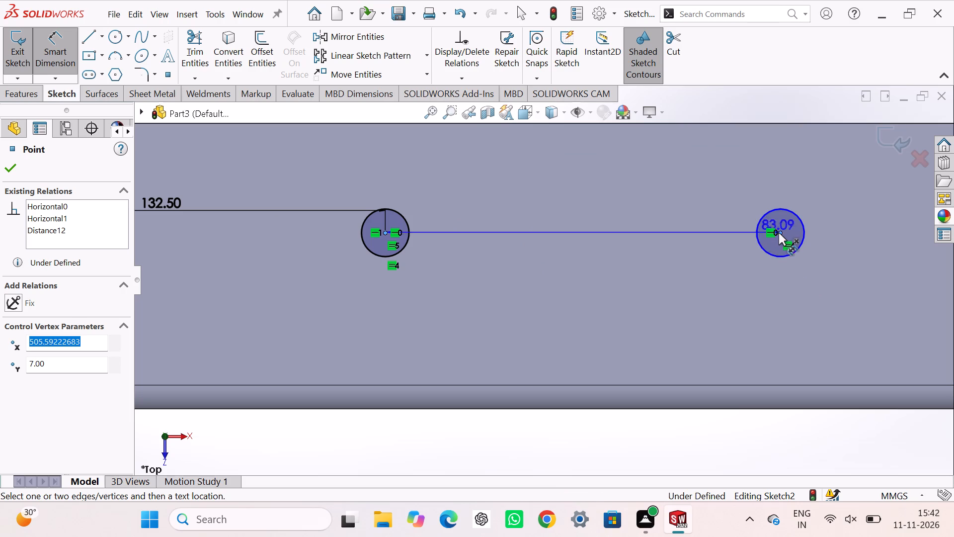
pyautogui.click(664, 194)
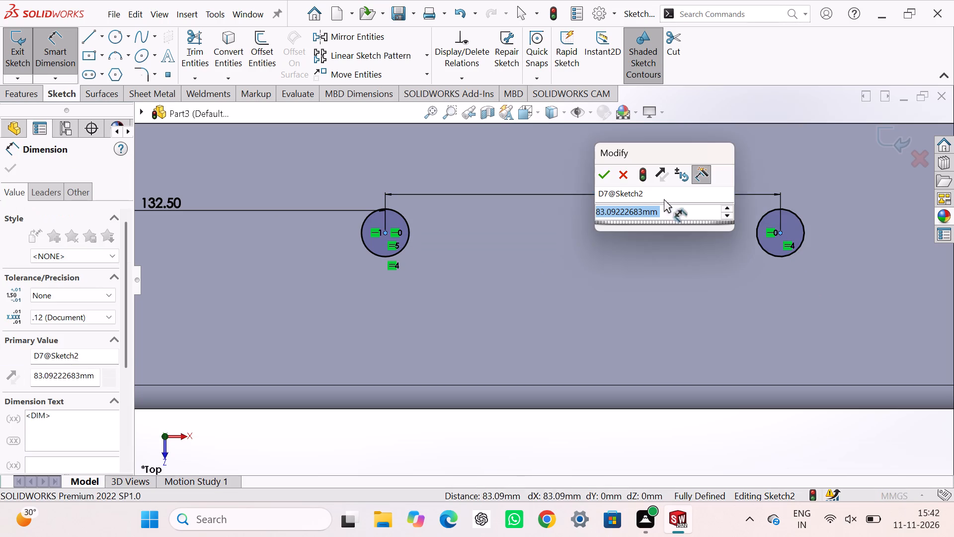
pyautogui.press('1')
pyautogui.write('32.')
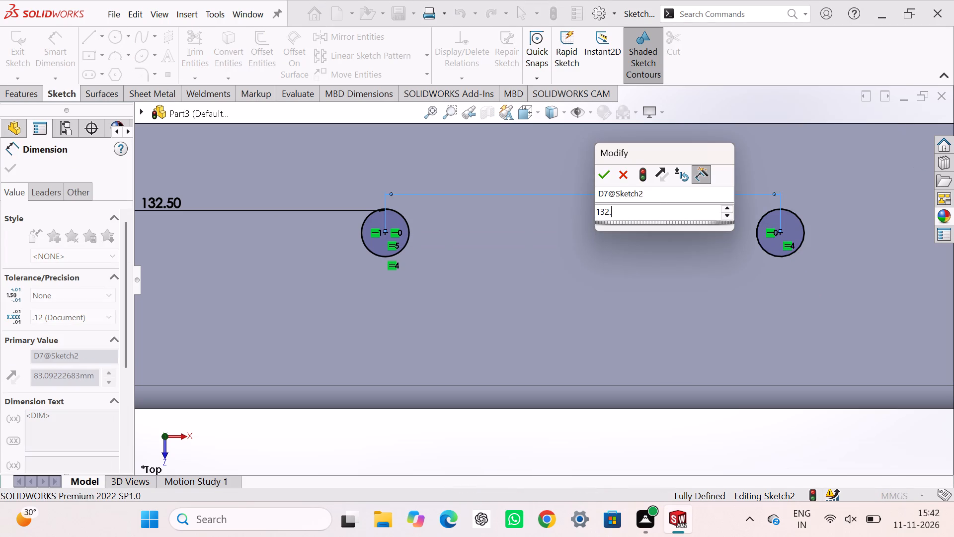
pyautogui.press('5')
pyautogui.press('Return')
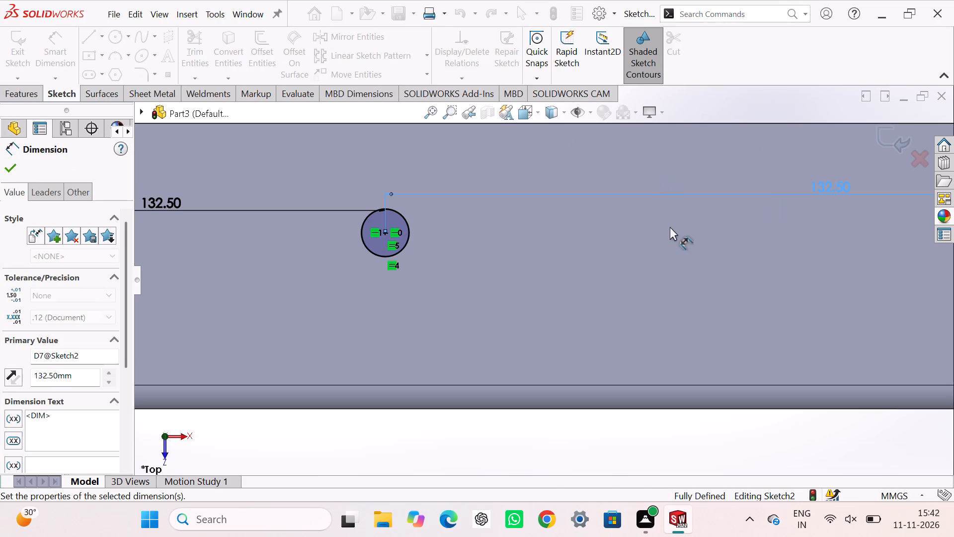
pyautogui.scroll(6, 736, 302)
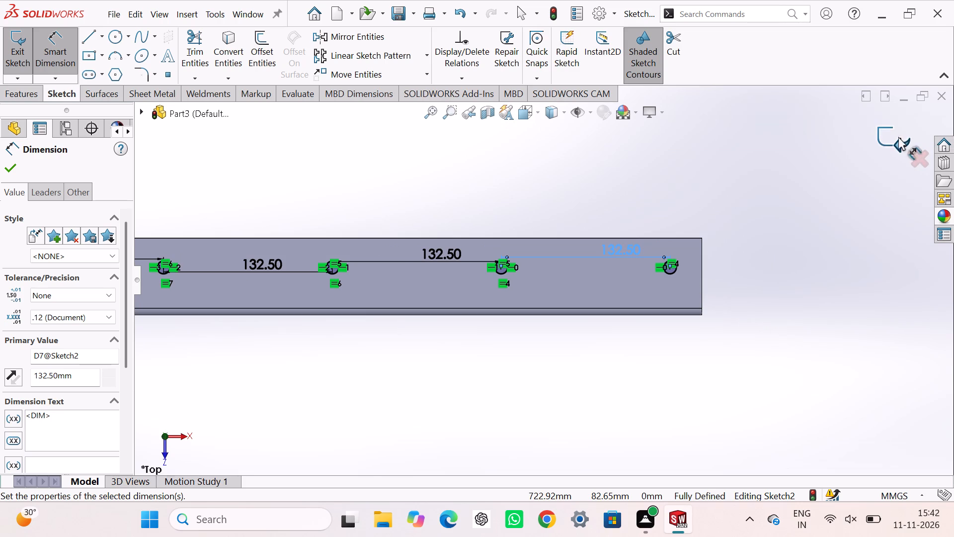
pyautogui.moveTo(888, 138); pyautogui.dragTo(883, 150)
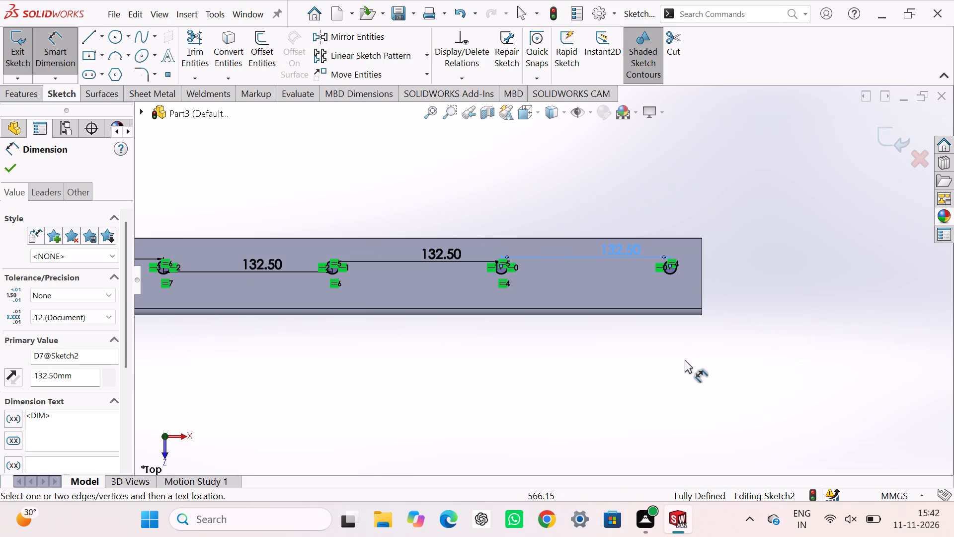
pyautogui.click(884, 138)
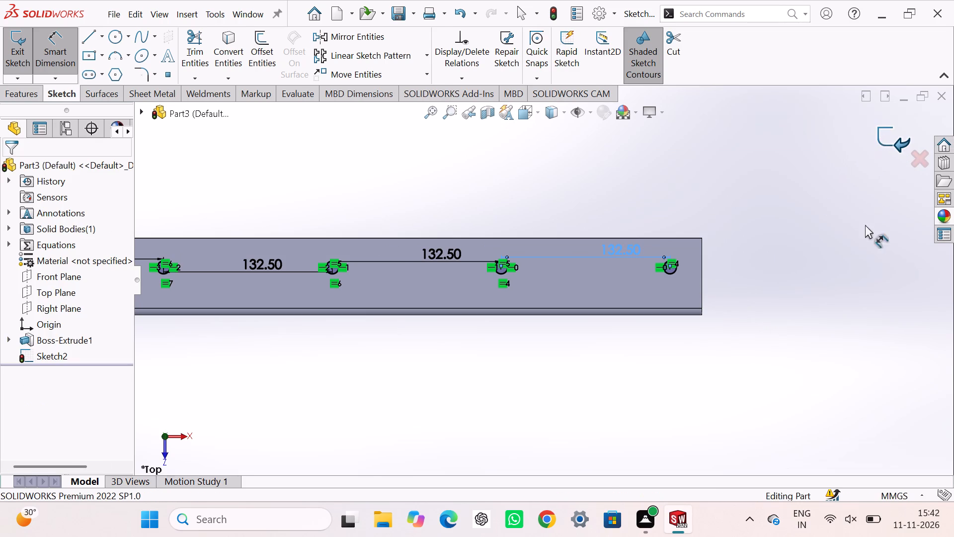
# Cut-extrude the five-circle sketch through the notched bar with a Blind depth of 580 mm.
pyautogui.moveTo(770, 369); pyautogui.dragTo(670, 348, button='middle')
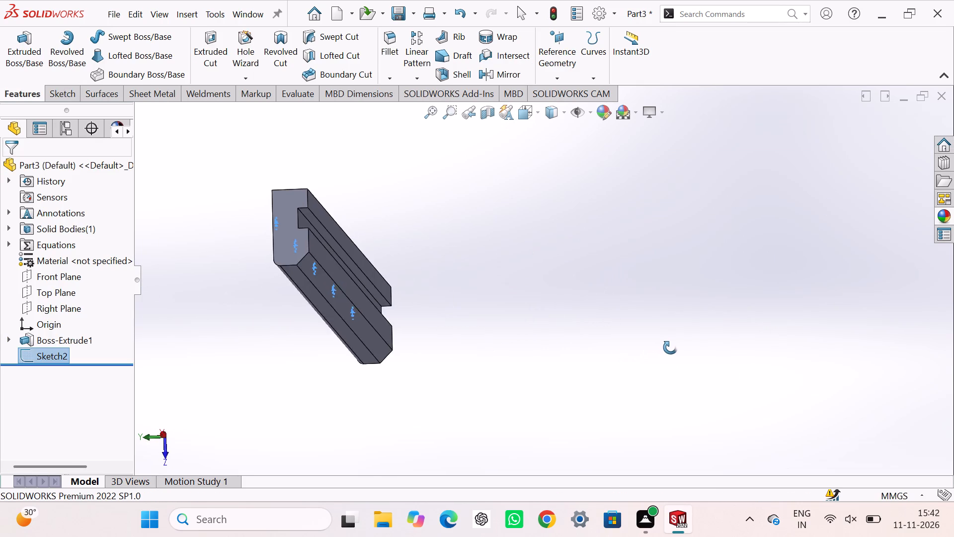
pyautogui.moveTo(670, 348); pyautogui.dragTo(671, 371, button='middle')
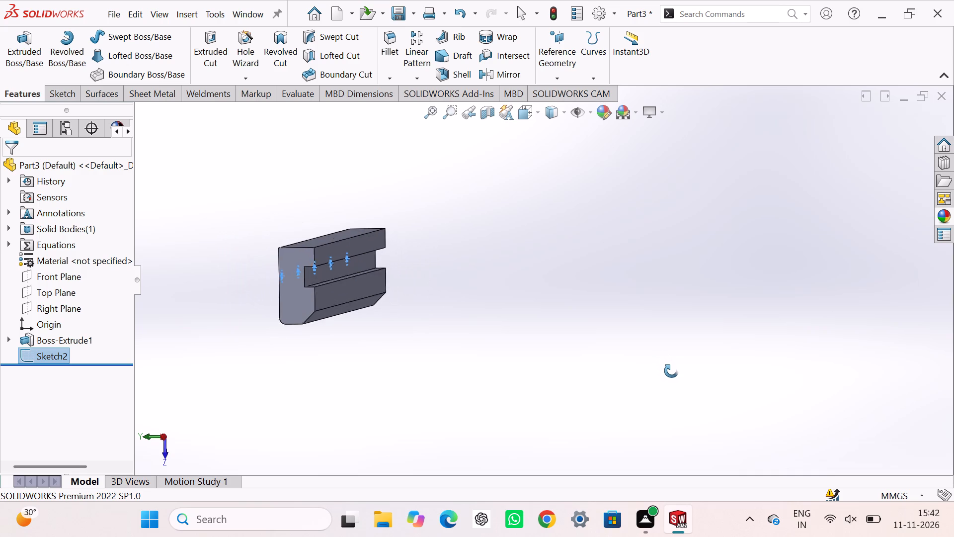
pyautogui.moveTo(671, 371); pyautogui.dragTo(665, 372, button='middle')
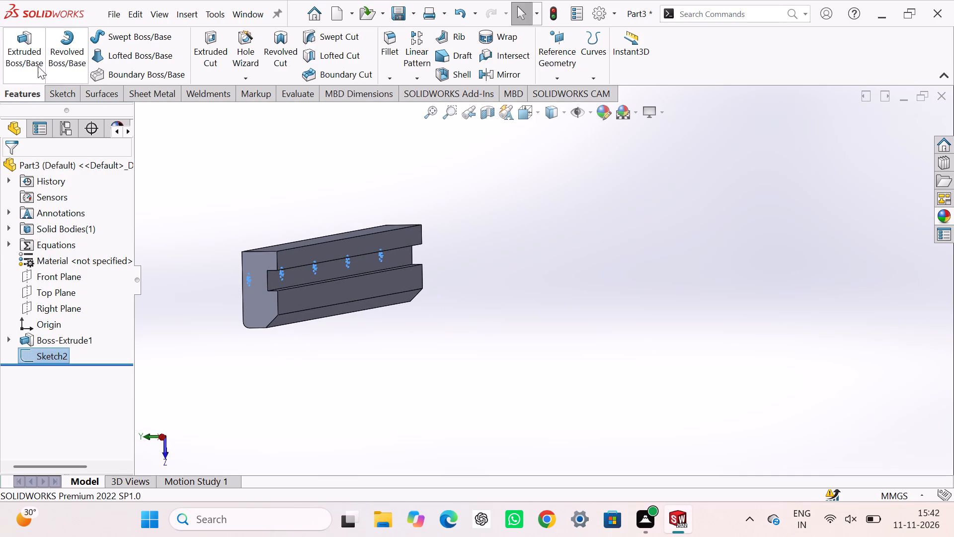
pyautogui.click(207, 52)
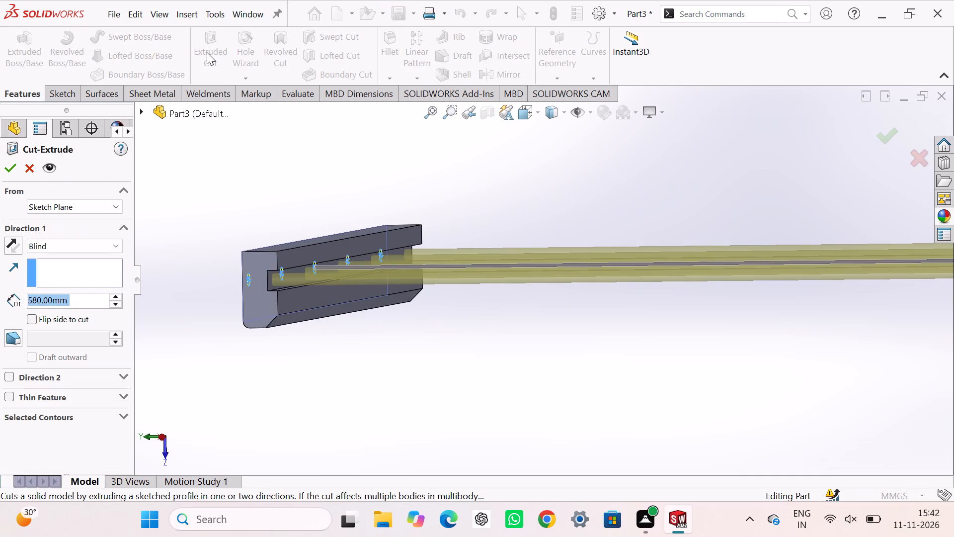
pyautogui.click(8, 165)
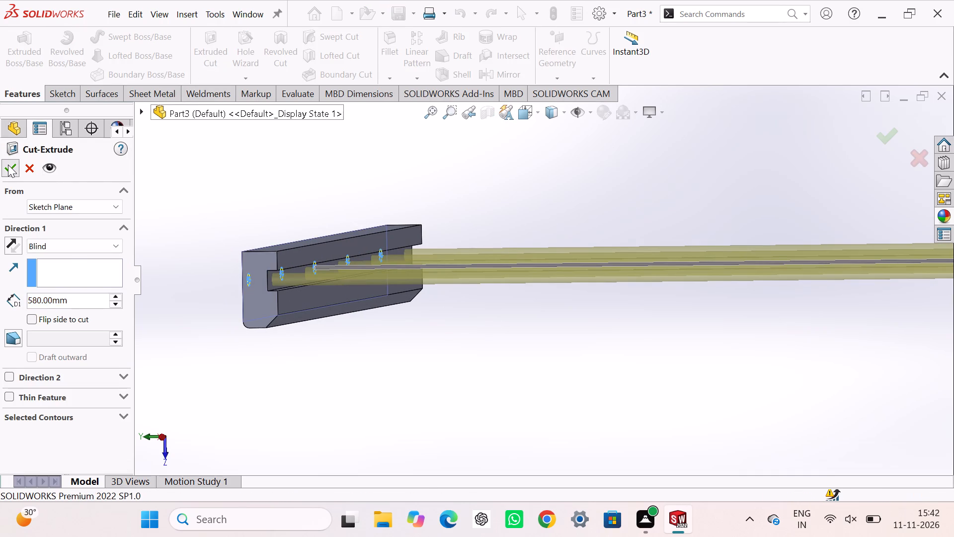
pyautogui.moveTo(290, 321); pyautogui.dragTo(295, 376, button='middle')
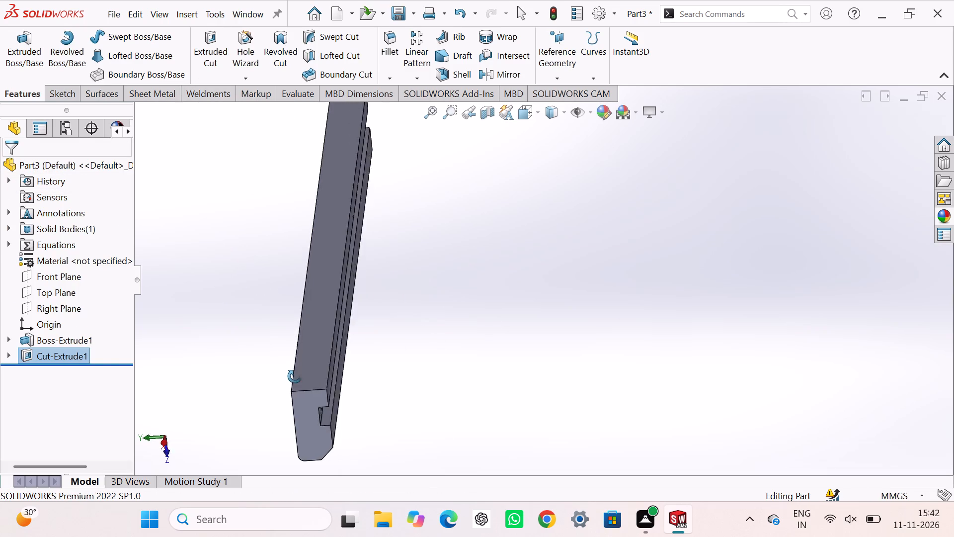
pyautogui.moveTo(295, 376); pyautogui.dragTo(245, 354, button='middle')
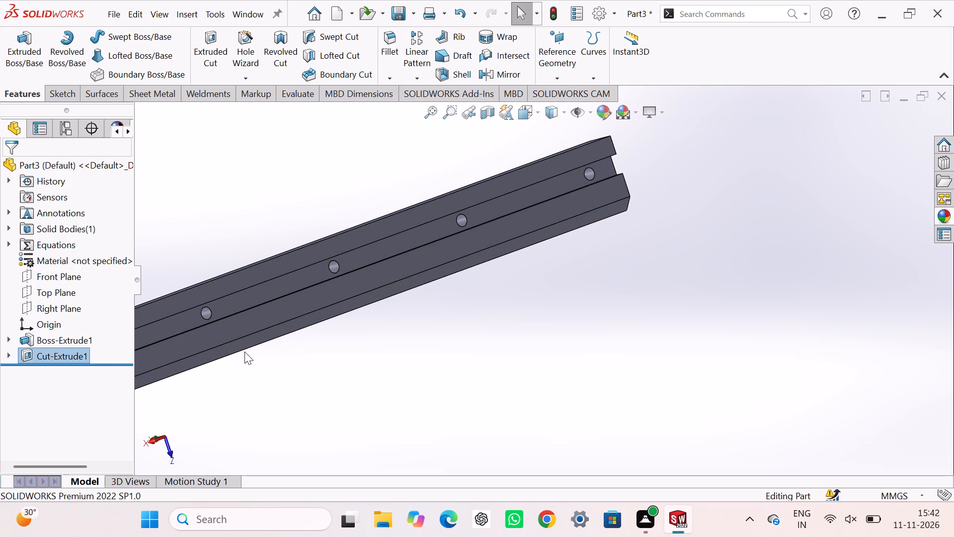
pyautogui.hotkey('ctrl', '7')
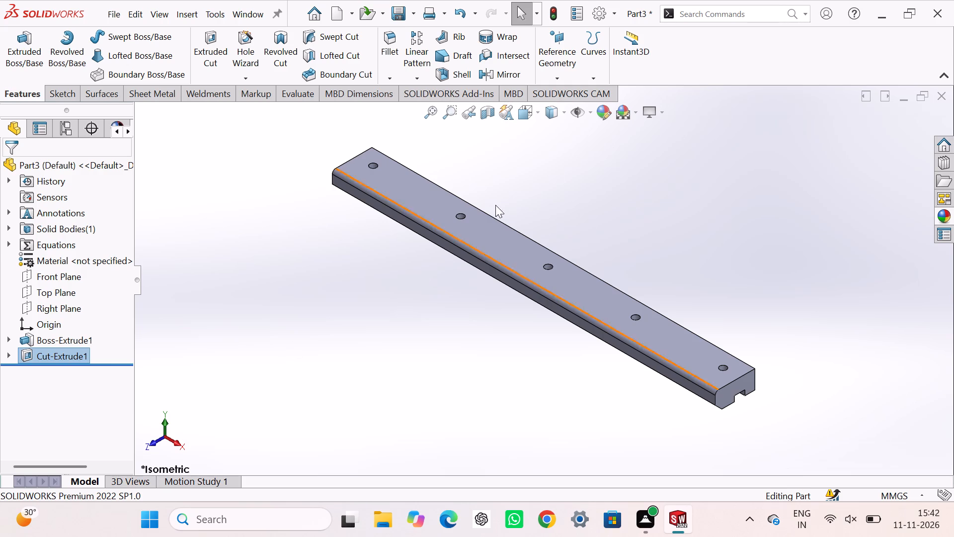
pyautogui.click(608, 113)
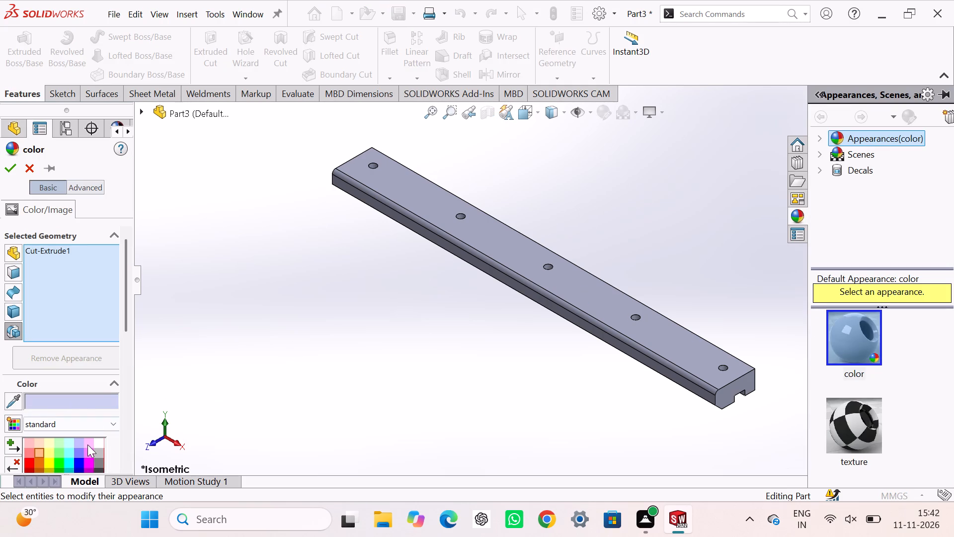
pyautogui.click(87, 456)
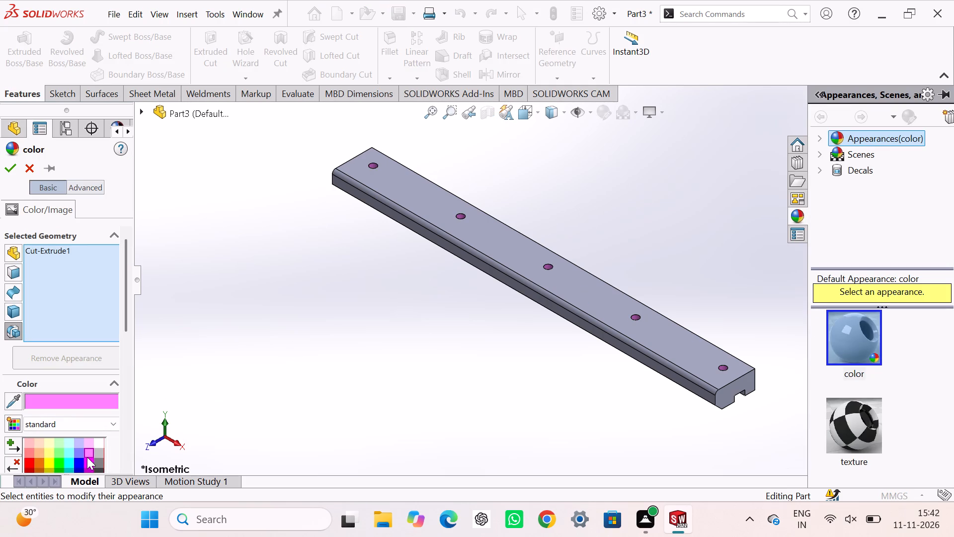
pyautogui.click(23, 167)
# Apply the light magenta colour from the standard swatches to the whole notched bar part.
pyautogui.doubleClick(238, 274)
pyautogui.doubleClick(238, 274)
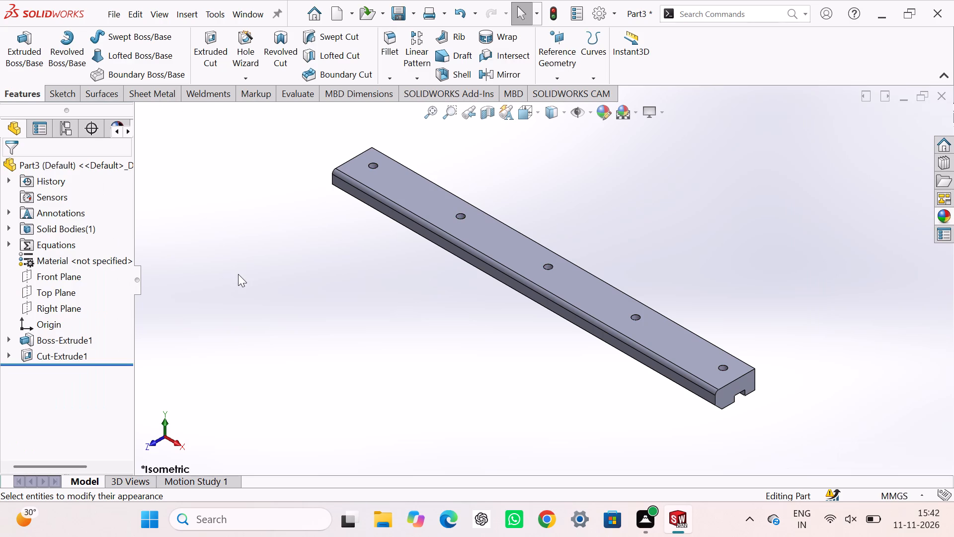
pyautogui.click(602, 111)
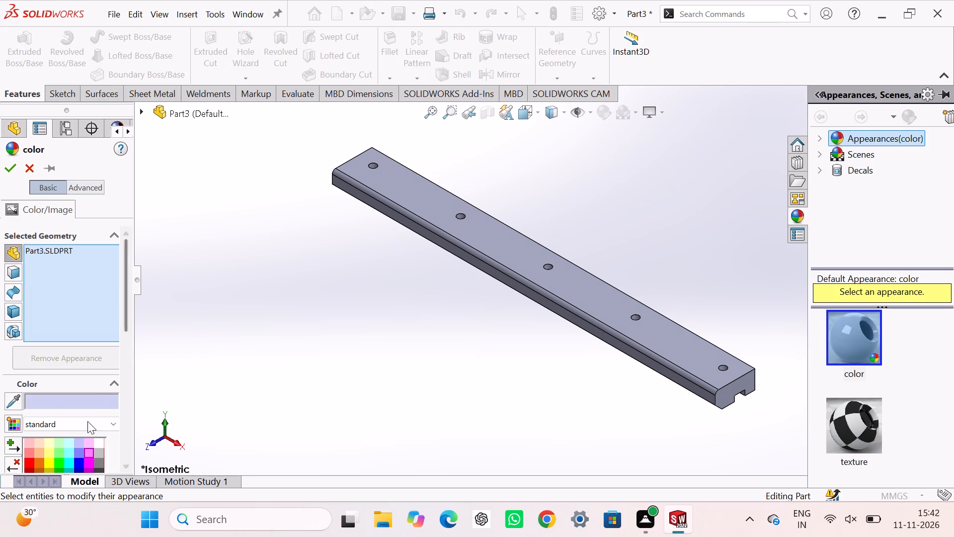
pyautogui.click(86, 452)
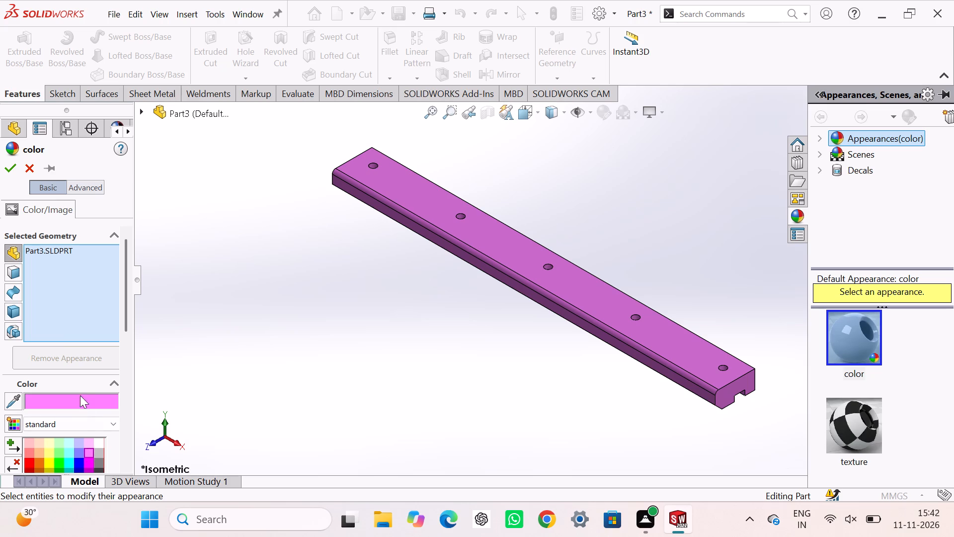
pyautogui.click(10, 170)
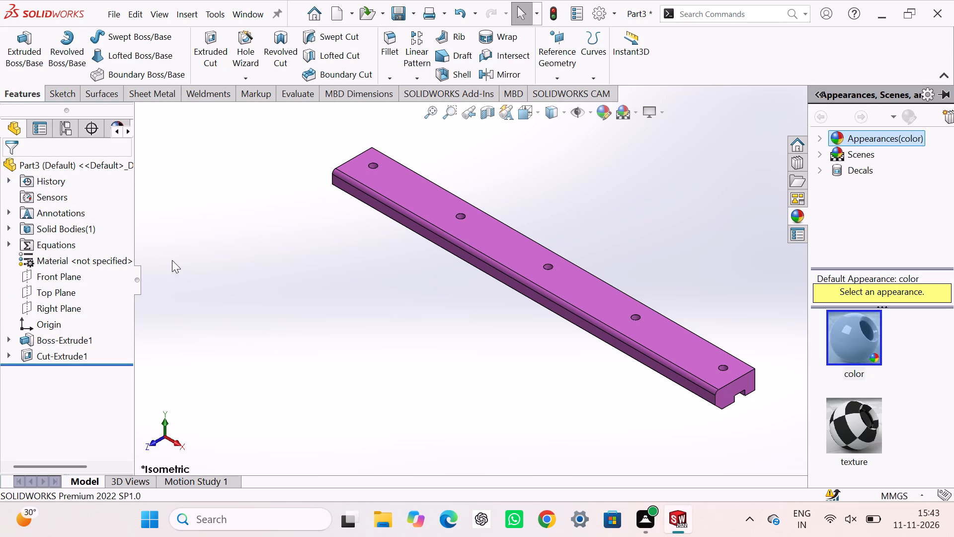
pyautogui.click(265, 276)
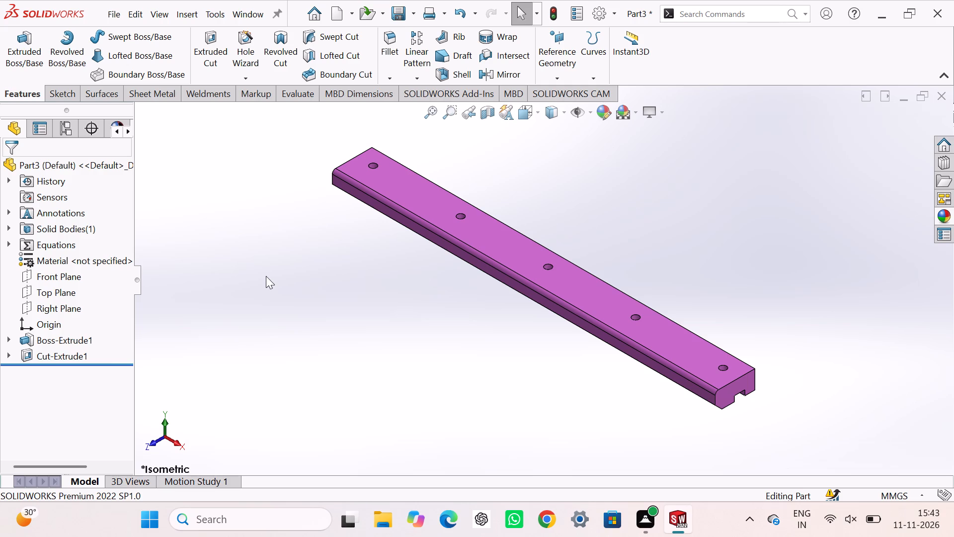
# Save the notched bar as Part3.SLDPRT in the Solidworks folder.
pyautogui.hotkey('ctrl', 's')
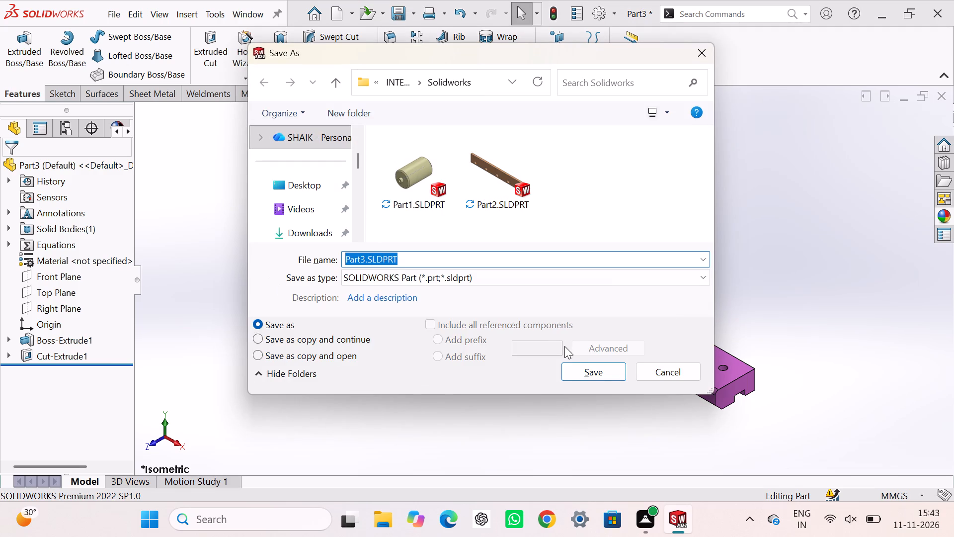
pyautogui.click(573, 365)
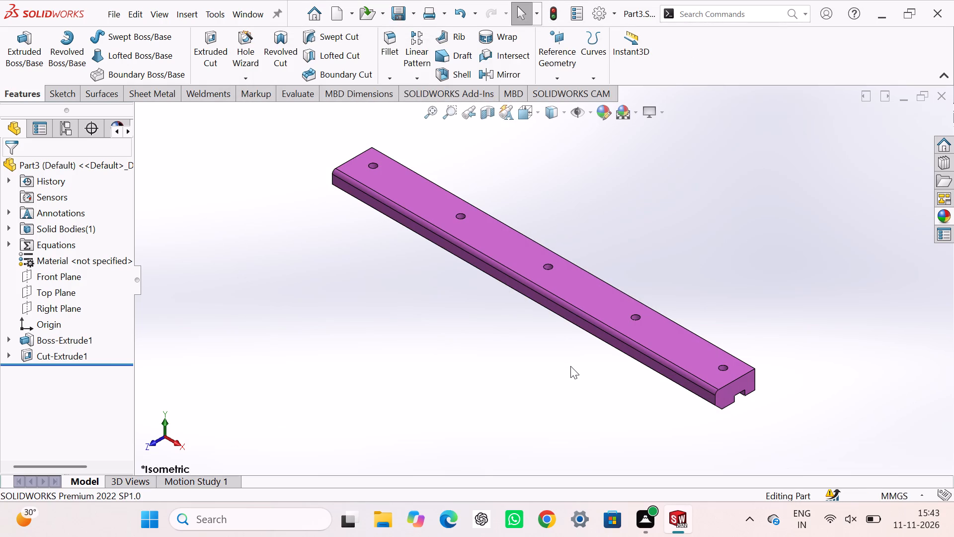
# Create a new part document and open a sketch on its Right Plane.
pyautogui.hotkey('ctrl', 'n')
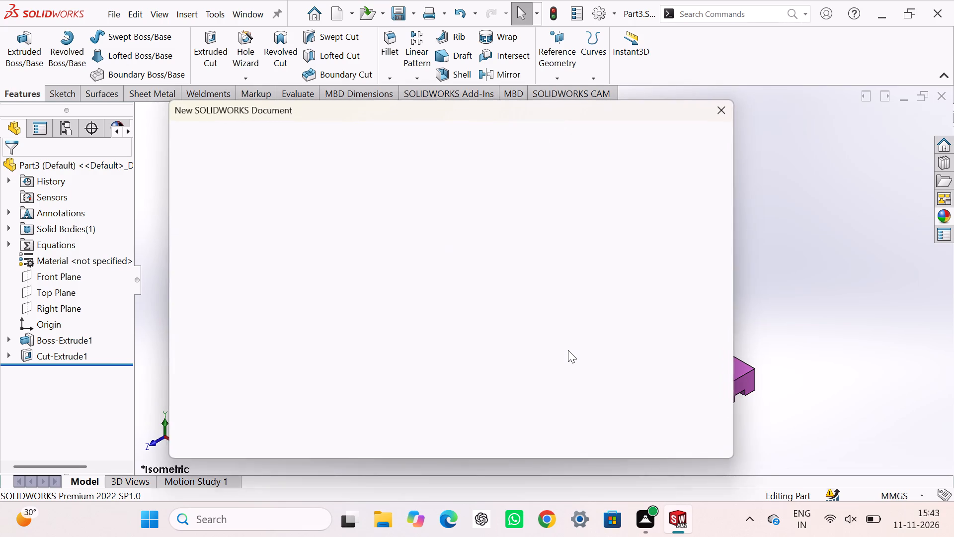
pyautogui.click(558, 433)
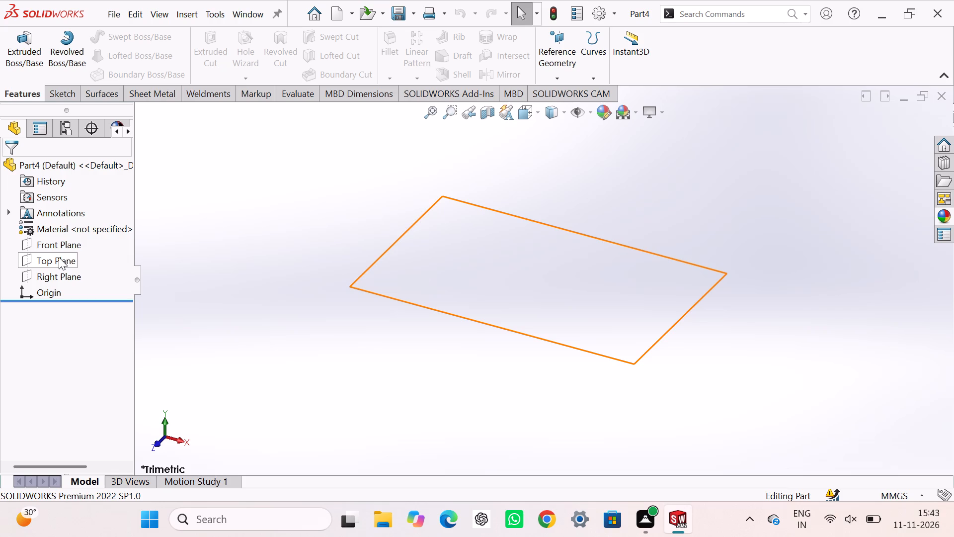
pyautogui.click(56, 273)
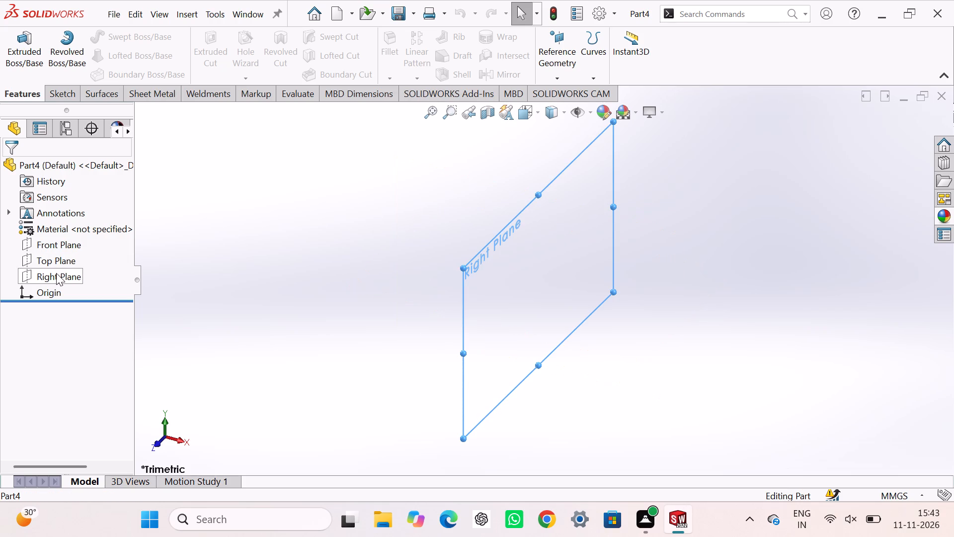
pyautogui.click(63, 258)
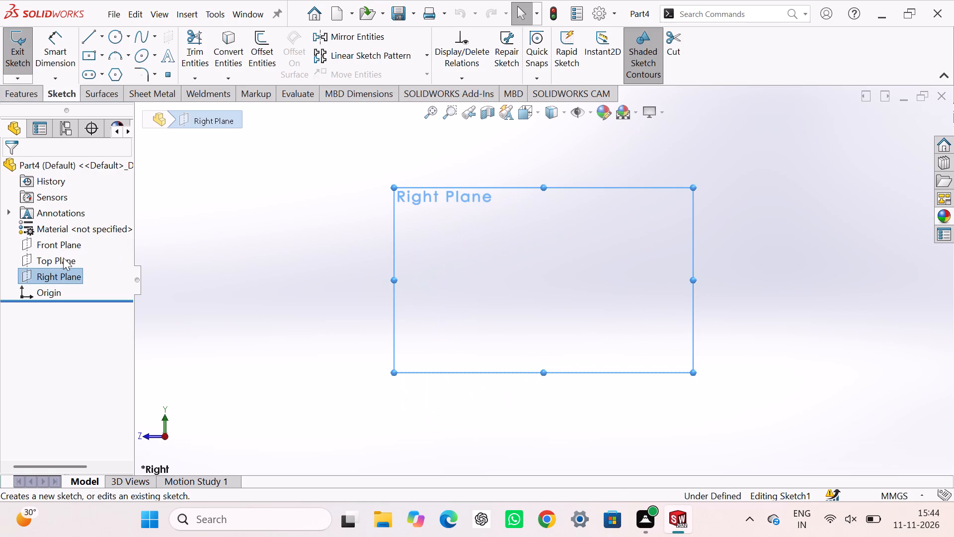
pyautogui.click(238, 260)
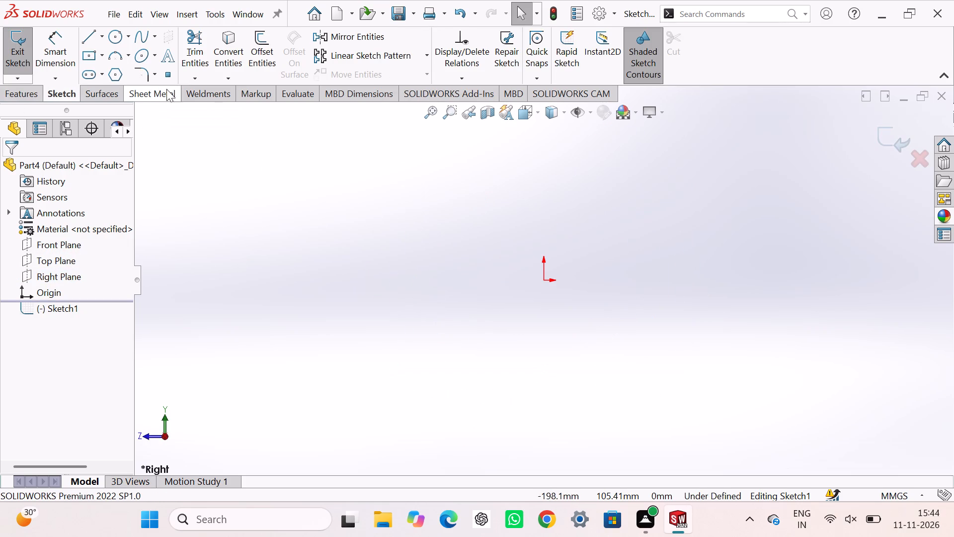
# Sketch a closed T-shaped profile with its stem's bottom line through the origin, flange about 165 by 32 mm, stem about 22 mm high.
pyautogui.click(90, 43)
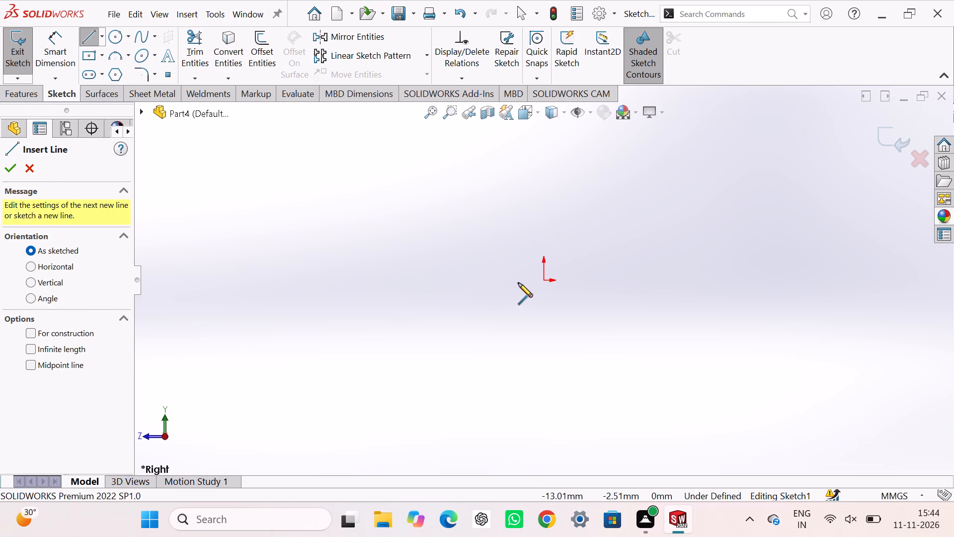
pyautogui.click(506, 278)
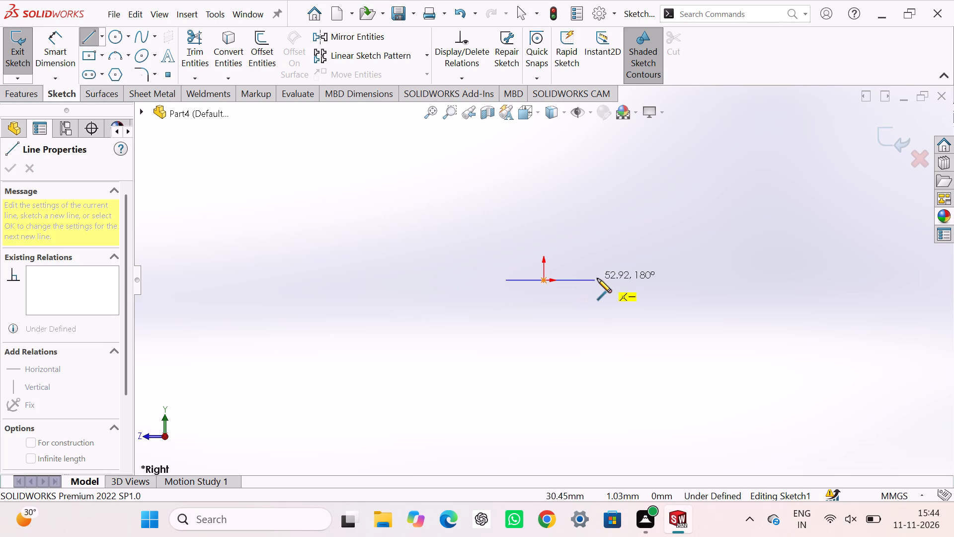
pyautogui.click(605, 278)
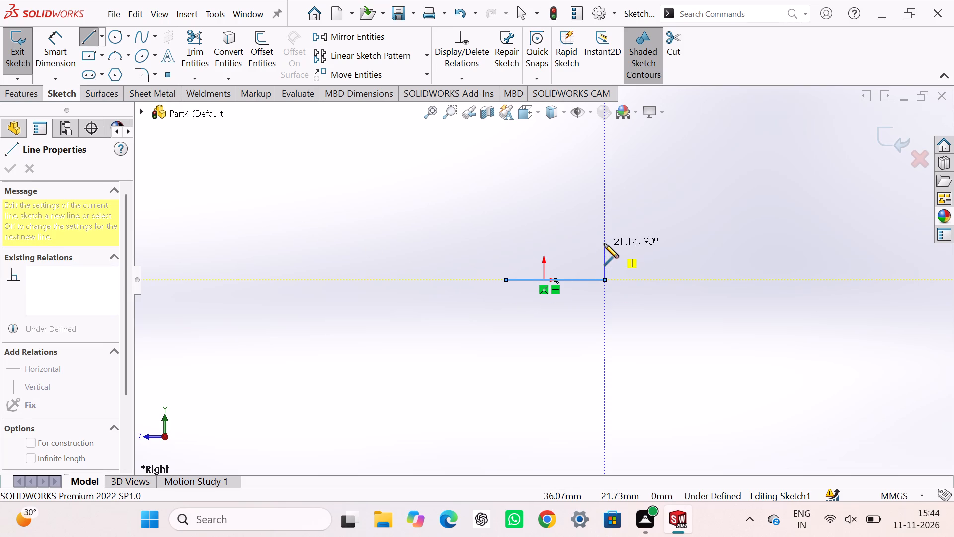
pyautogui.click(604, 244)
pyautogui.click(667, 241)
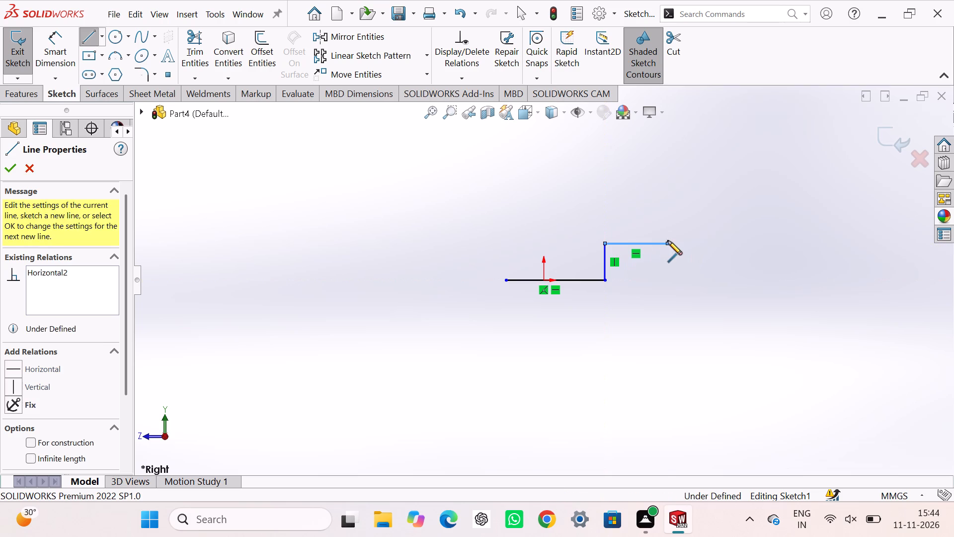
pyautogui.click(665, 190)
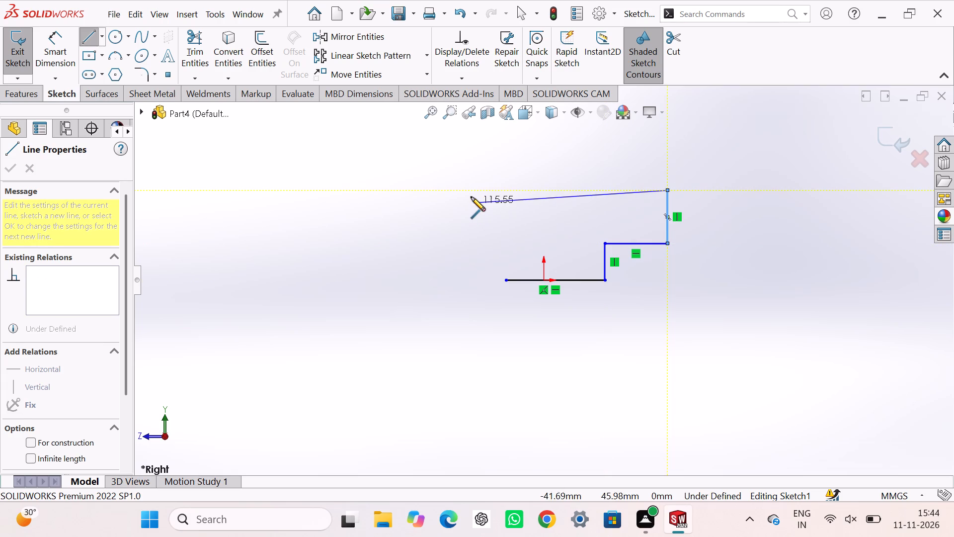
pyautogui.click(389, 188)
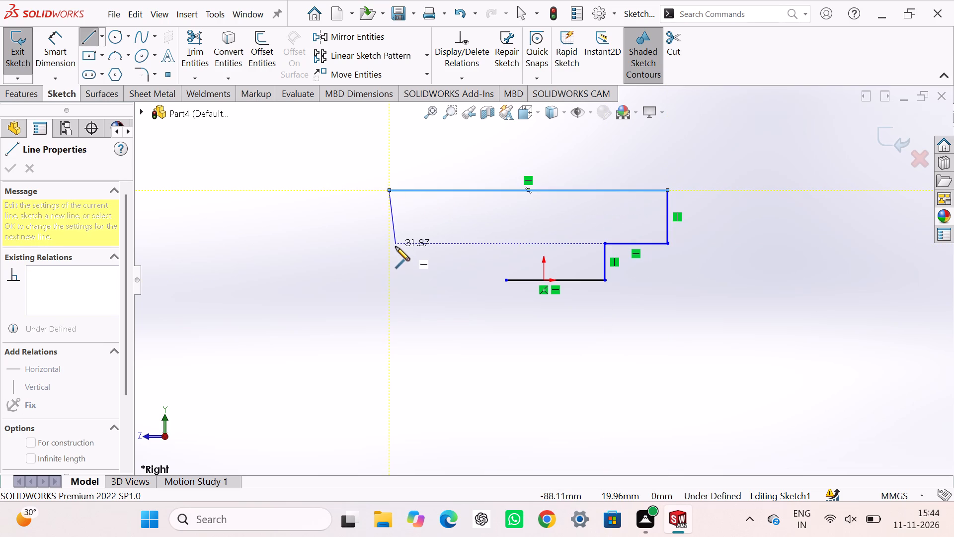
pyautogui.click(388, 242)
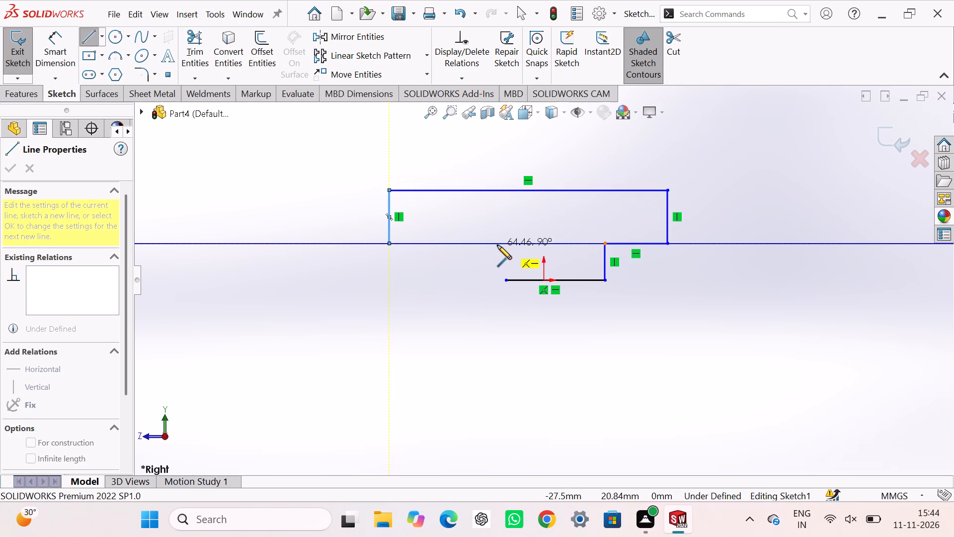
pyautogui.click(507, 244)
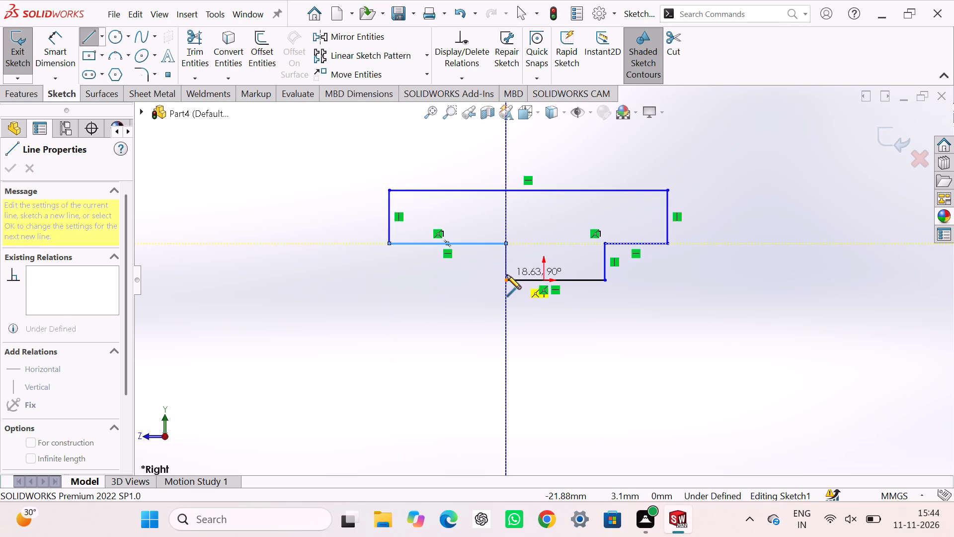
pyautogui.click(506, 279)
pyautogui.rightClick(387, 307)
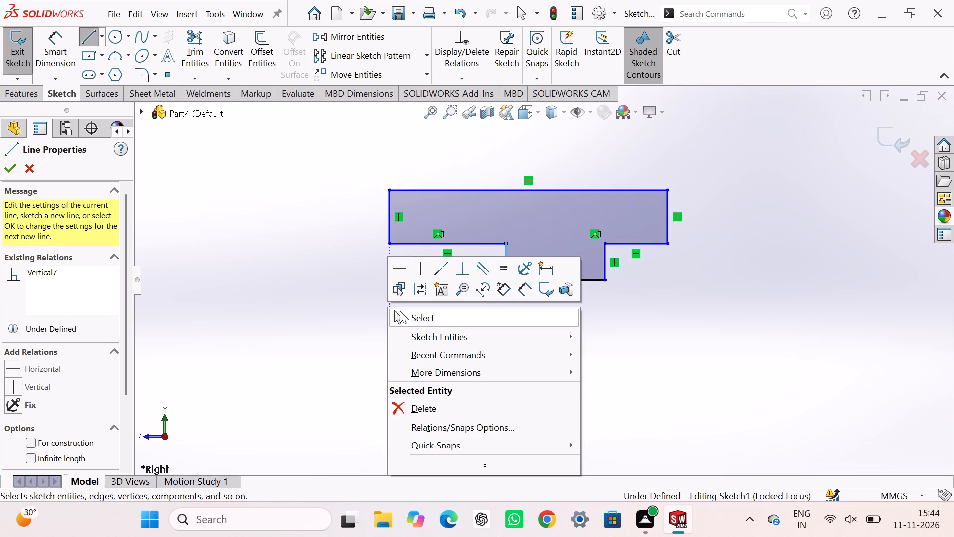
pyautogui.click(407, 316)
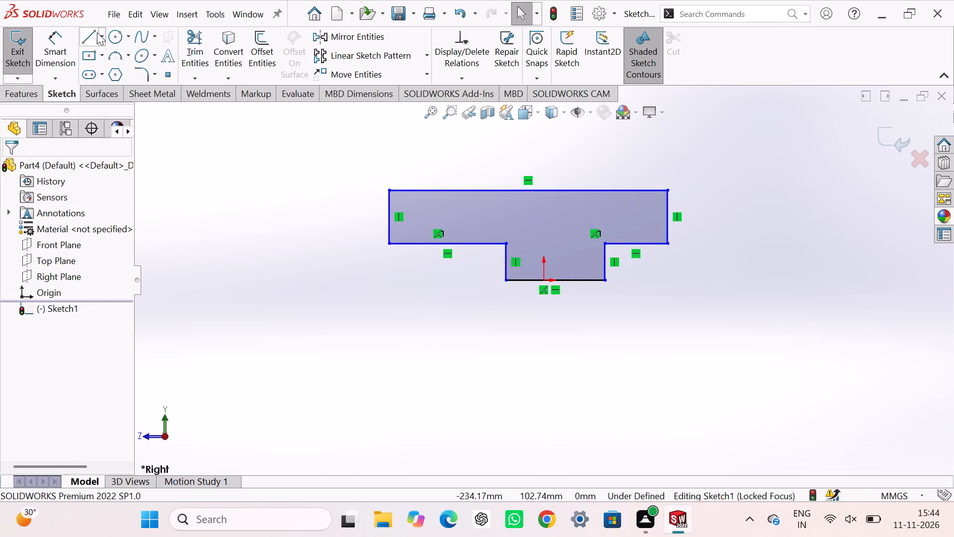
# Draw a vertical centerline about 81 mm long upward from the origin through the T profile.
pyautogui.click(99, 34)
pyautogui.click(107, 72)
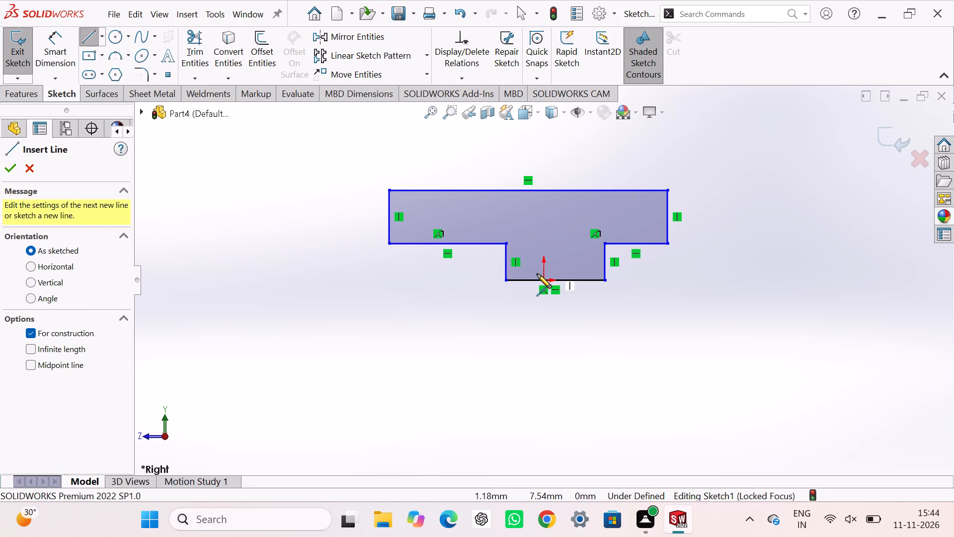
pyautogui.click(546, 282)
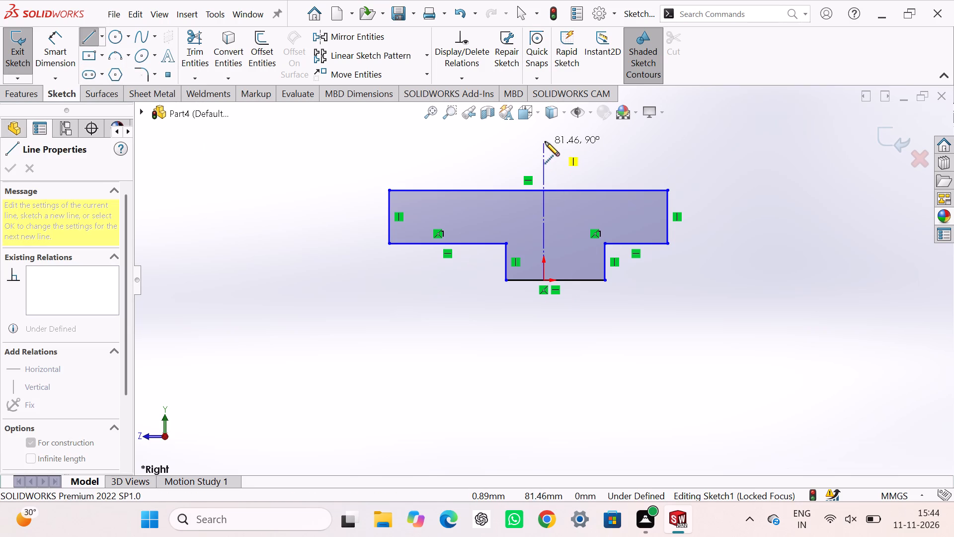
pyautogui.click(545, 142)
pyautogui.rightClick(429, 159)
pyautogui.click(447, 175)
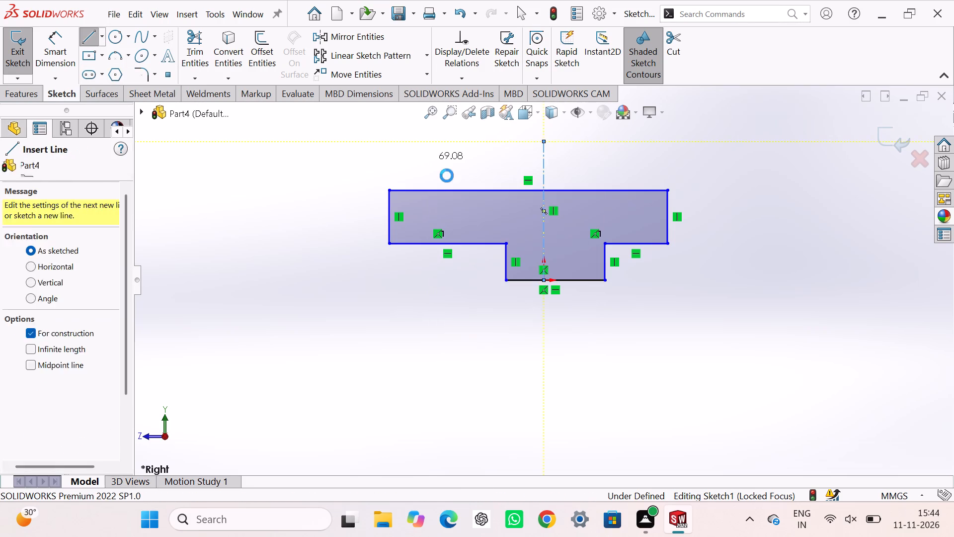
# Make the two vertical end lines of the T profile's wide flange symmetric about the centerline.
pyautogui.click(388, 235)
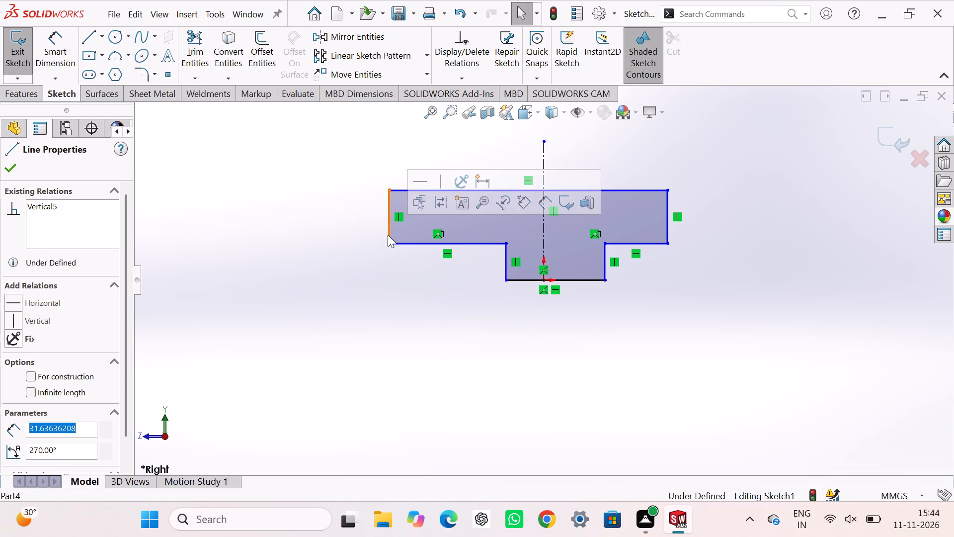
pyautogui.keyDown('ctrl'); pyautogui.click(667, 217); pyautogui.keyUp('ctrl')
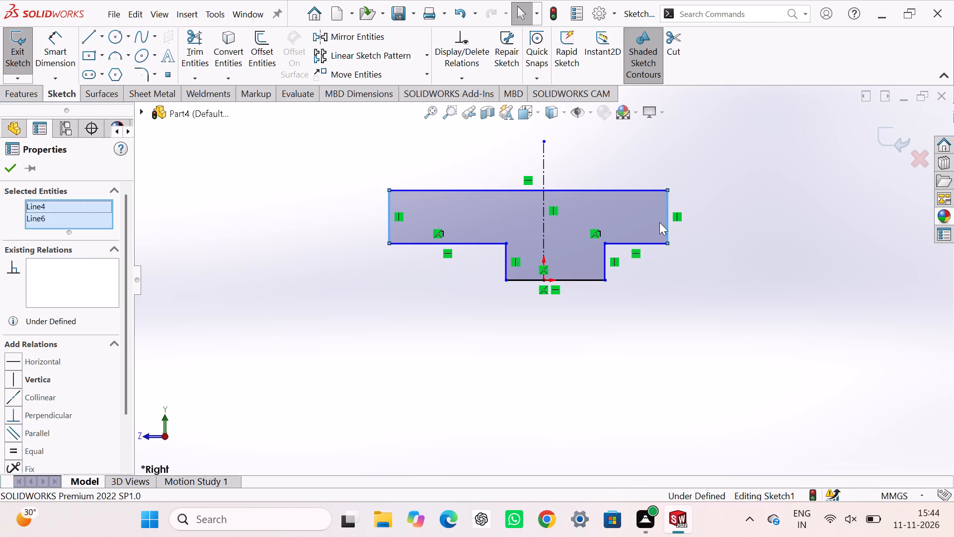
pyautogui.keyDown('ctrl'); pyautogui.click(545, 221); pyautogui.keyUp('ctrl')
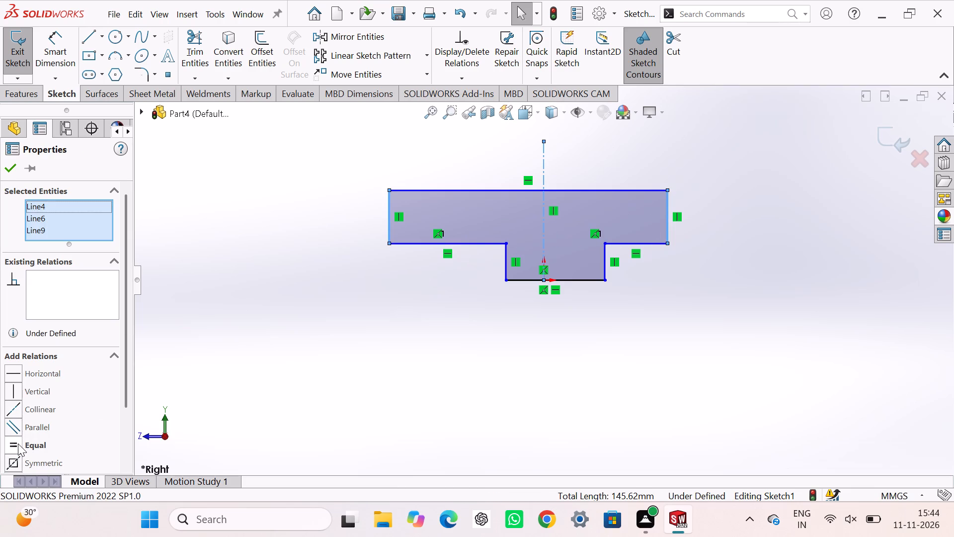
pyautogui.click(17, 460)
pyautogui.moveTo(218, 401); pyautogui.dragTo(222, 397)
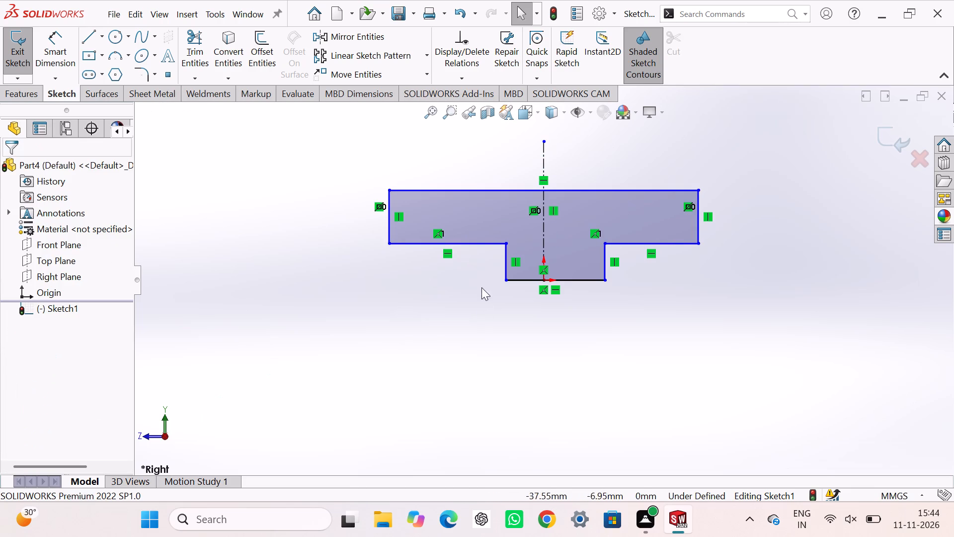
# Make the two vertical side lines of the T profile's stem symmetric about the centerline.
pyautogui.click(505, 258)
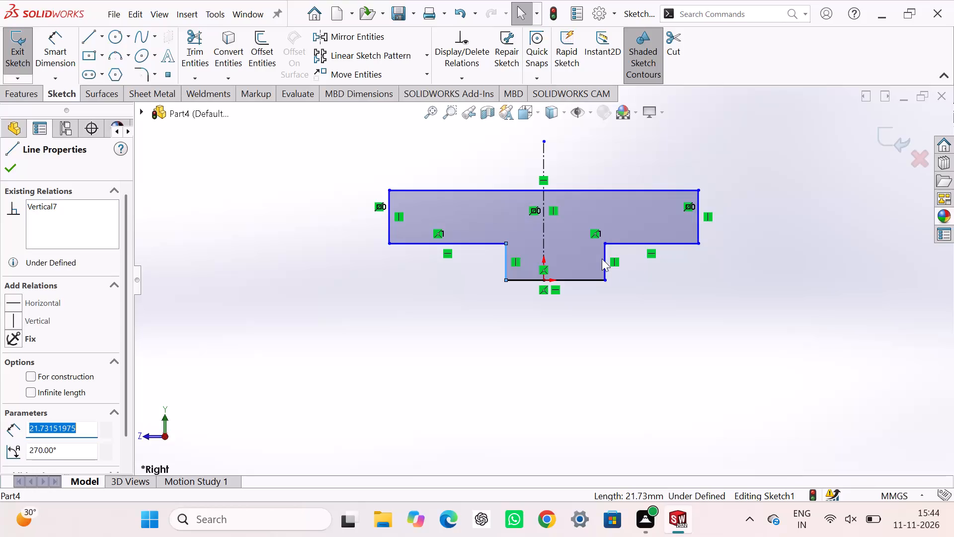
pyautogui.keyDown('ctrl'); pyautogui.click(606, 259); pyautogui.keyUp('ctrl')
pyautogui.keyDown('ctrl'); pyautogui.click(543, 218); pyautogui.keyUp('ctrl')
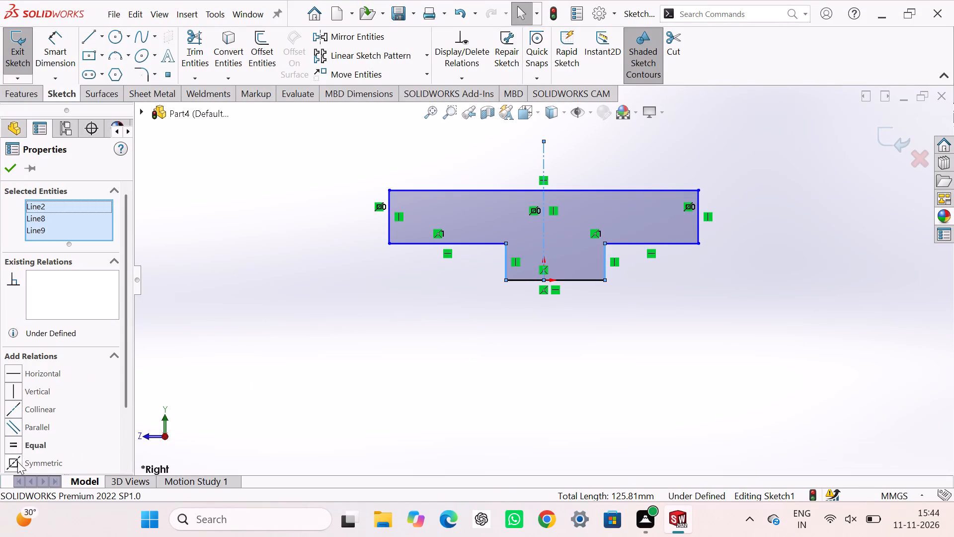
pyautogui.click(16, 462)
pyautogui.click(383, 365)
# Dimension the bottom line of the T profile's stem as 138 mm.
pyautogui.moveTo(377, 389); pyautogui.dragTo(382, 366, button='right')
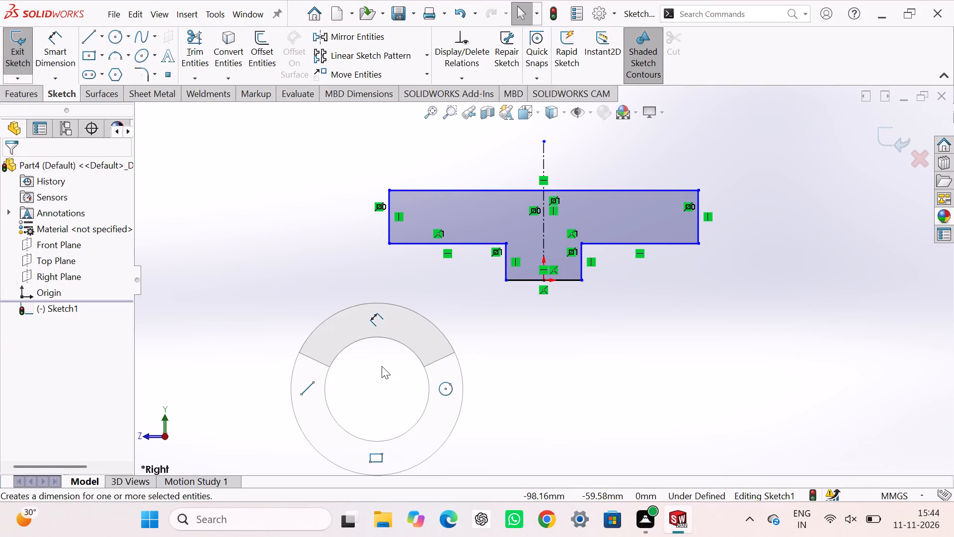
pyautogui.moveTo(382, 366); pyautogui.dragTo(389, 314, button='right')
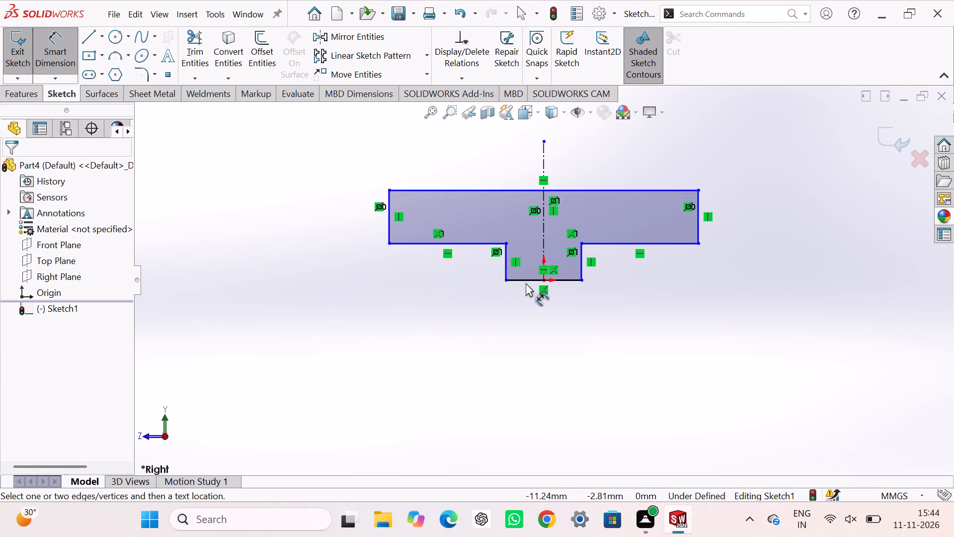
pyautogui.click(526, 282)
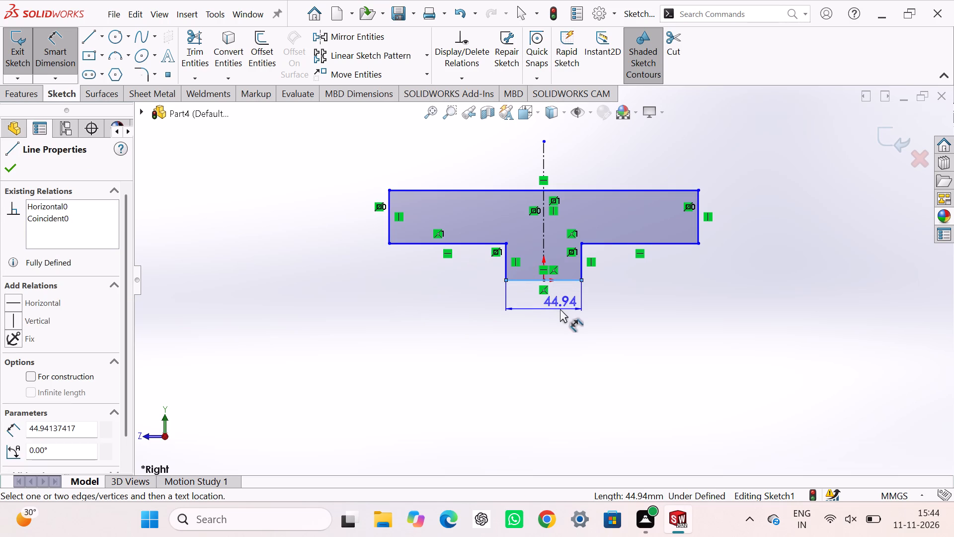
pyautogui.click(558, 316)
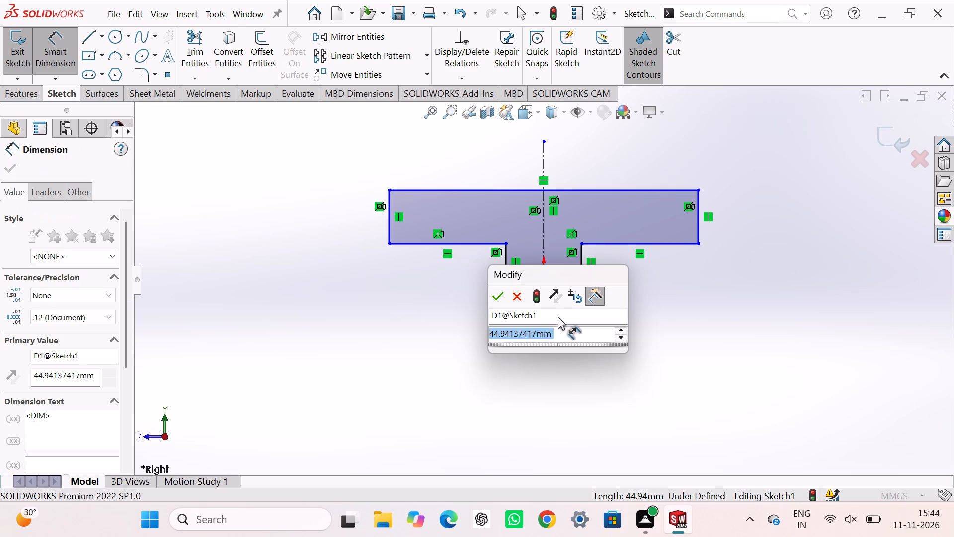
pyautogui.write('138')
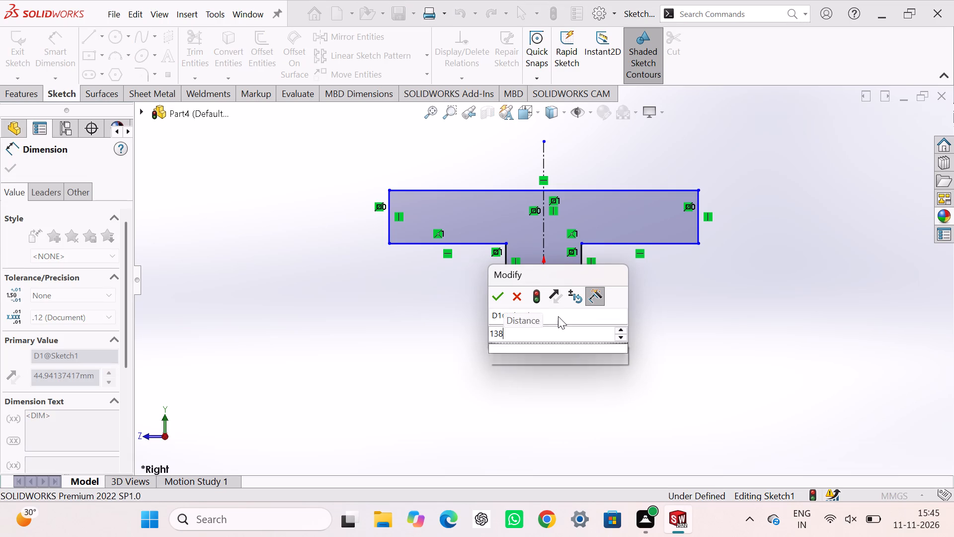
pyautogui.press('Return')
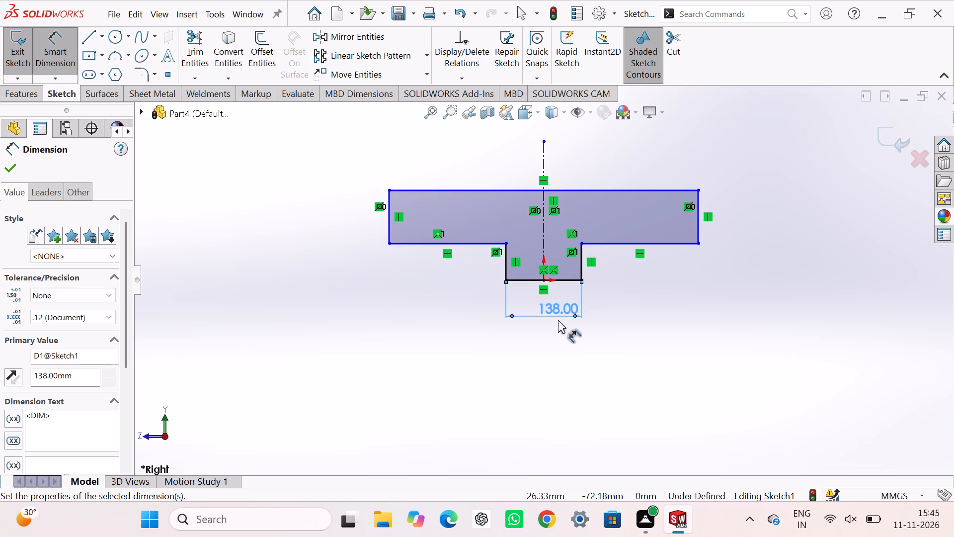
# Dimension the stem height between its bottom line and the flange's underside as 10 mm.
pyautogui.click(523, 282)
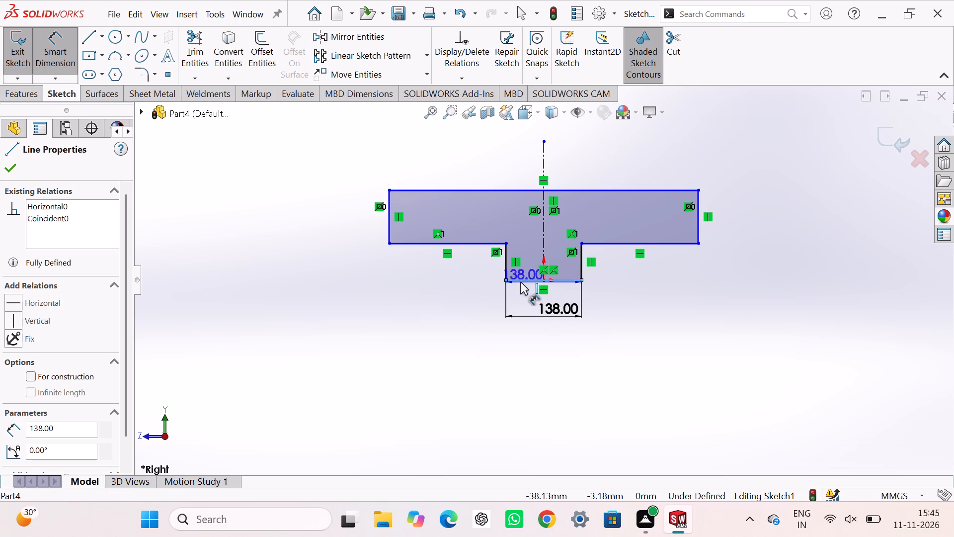
pyautogui.click(489, 243)
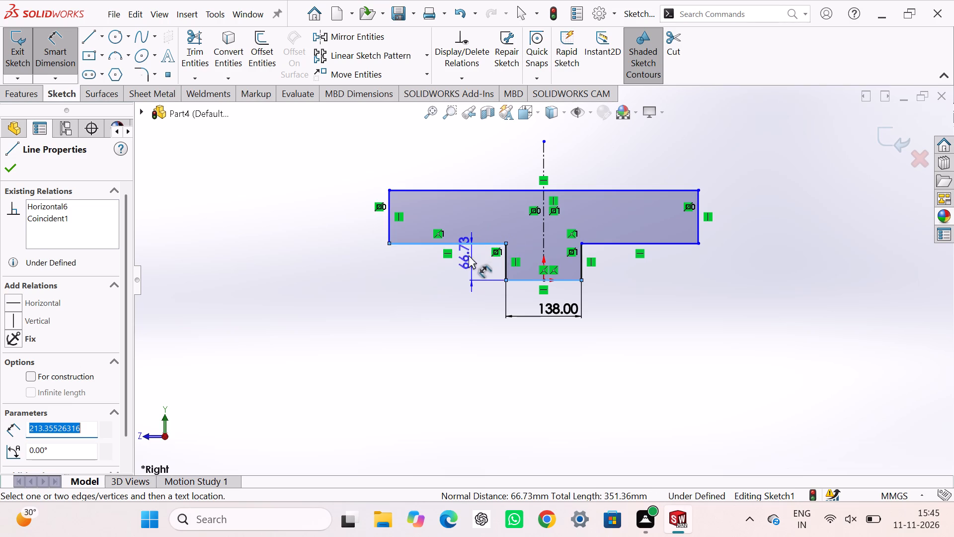
pyautogui.click(461, 268)
pyautogui.press('1')
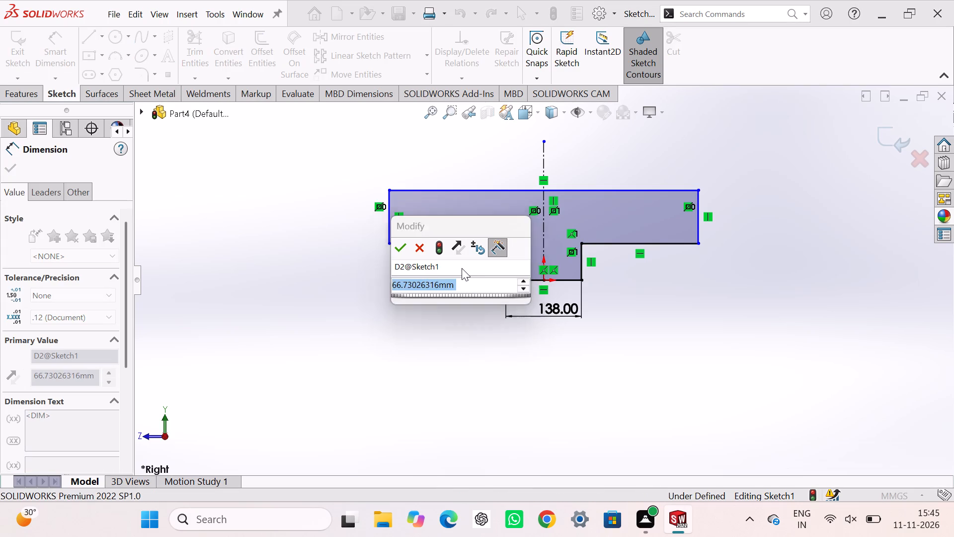
pyautogui.press('0')
pyautogui.press('Return')
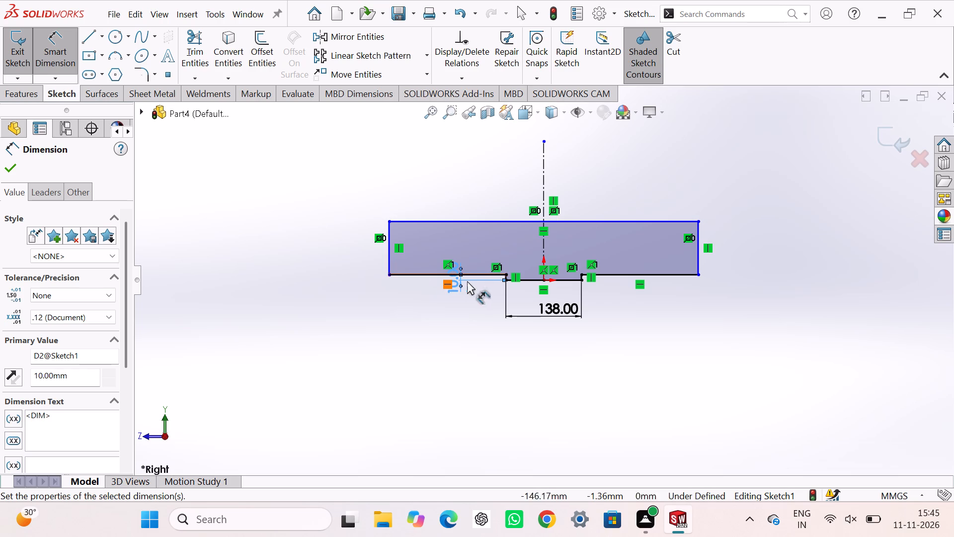
# Dimension the T profile's overall height between the stem's bottom line and the flange's top line as 40 mm.
pyautogui.click(536, 281)
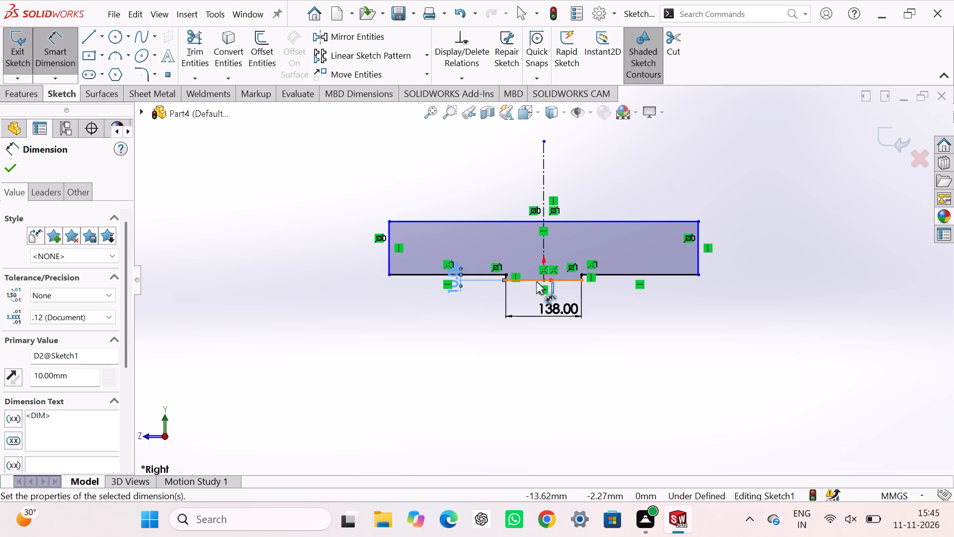
pyautogui.click(507, 221)
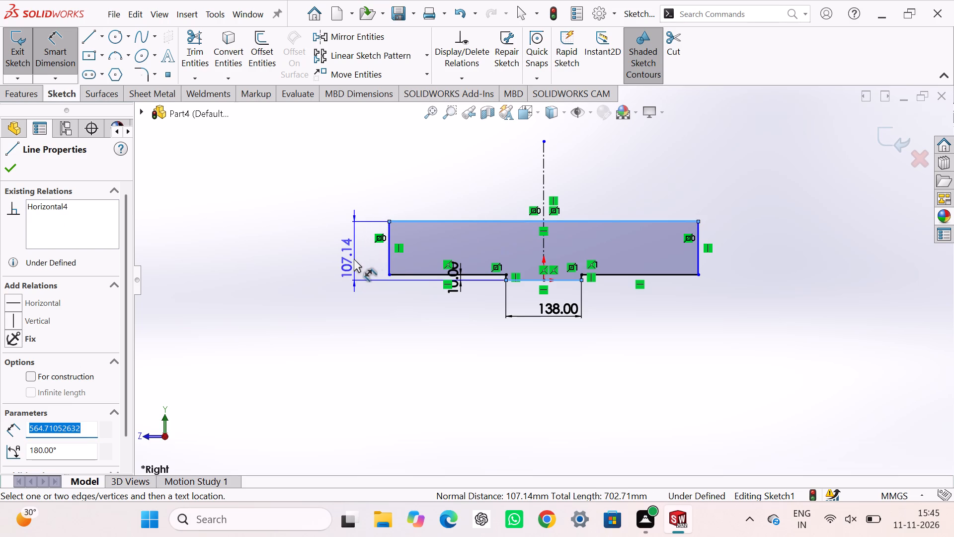
pyautogui.click(354, 259)
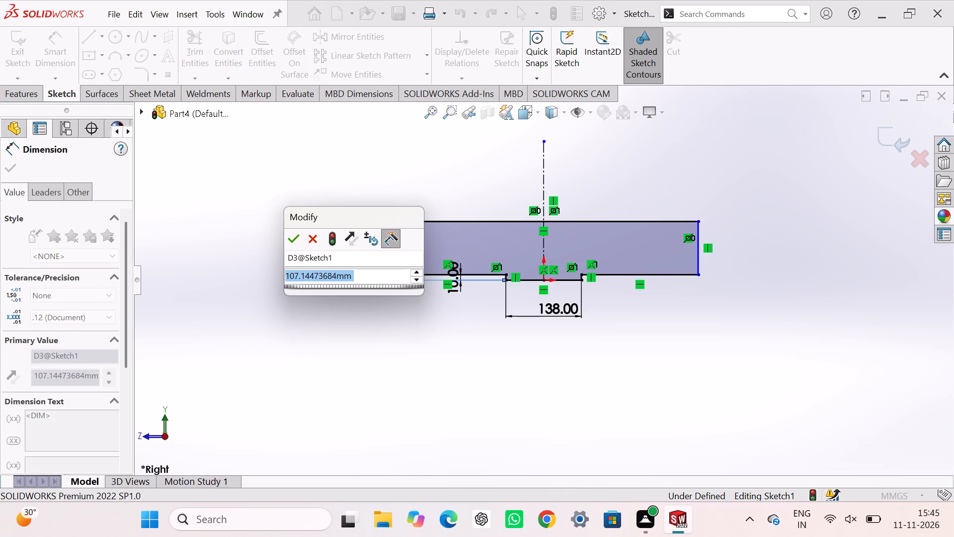
pyautogui.press('4')
pyautogui.press('0')
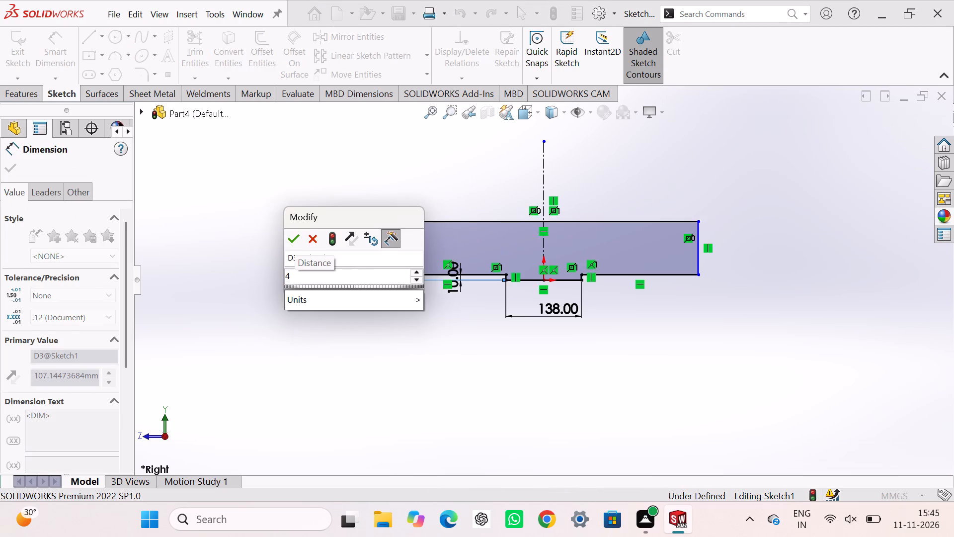
pyautogui.press('Return')
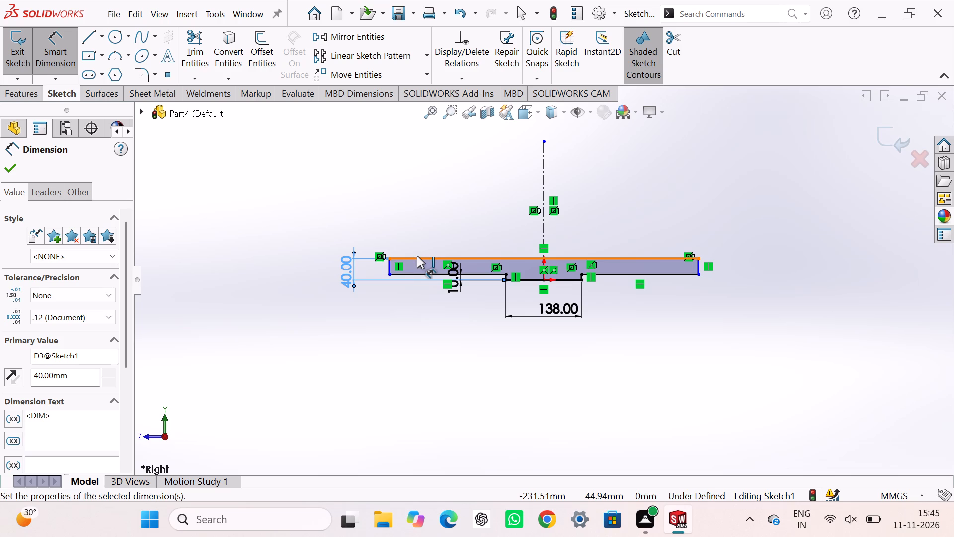
# Dimension the top line of the T profile's flange as 248 mm and close the sketch.
pyautogui.click(419, 256)
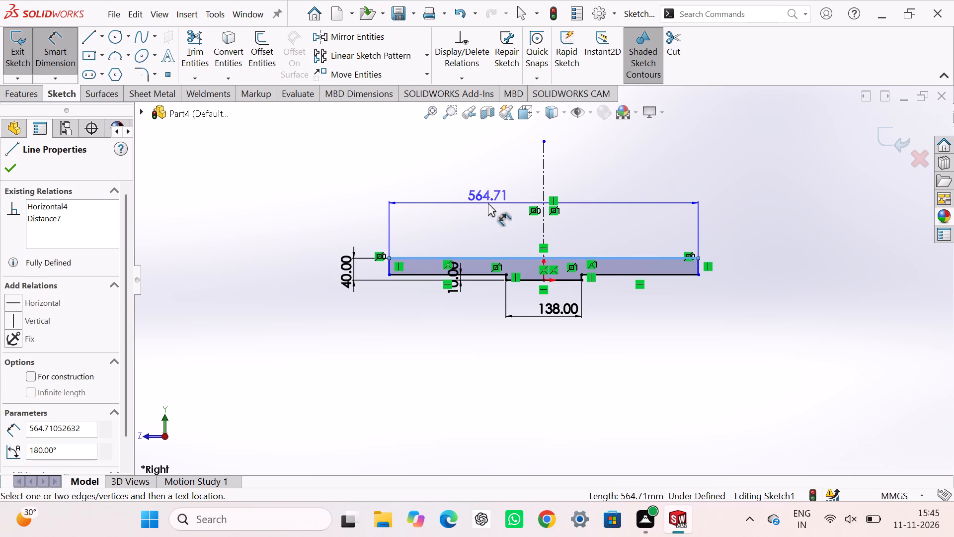
pyautogui.click(488, 203)
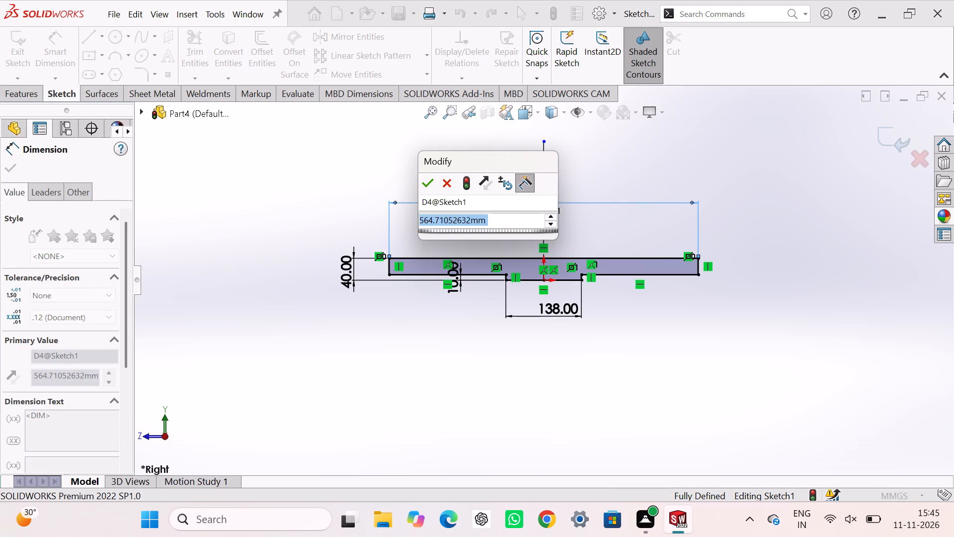
pyautogui.write('248')
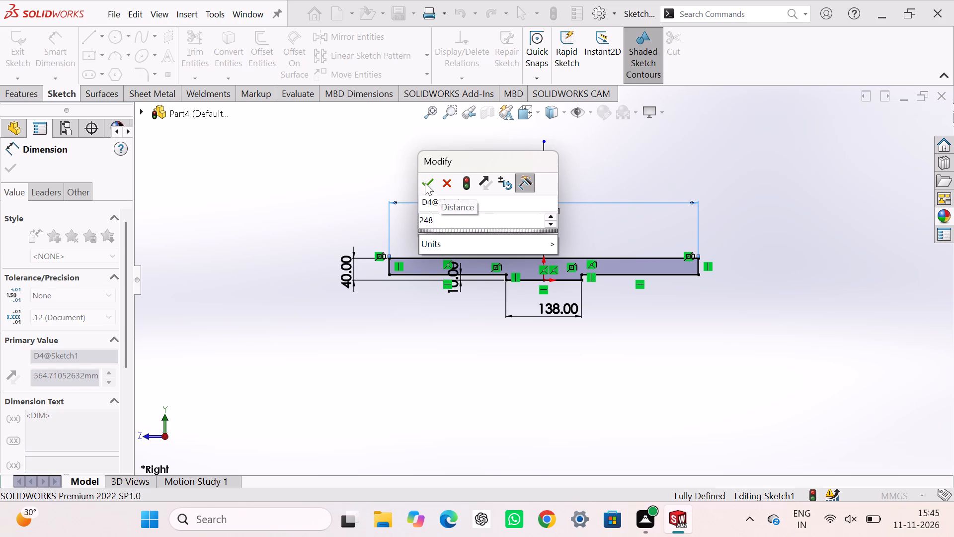
pyautogui.click(426, 182)
pyautogui.click(389, 227)
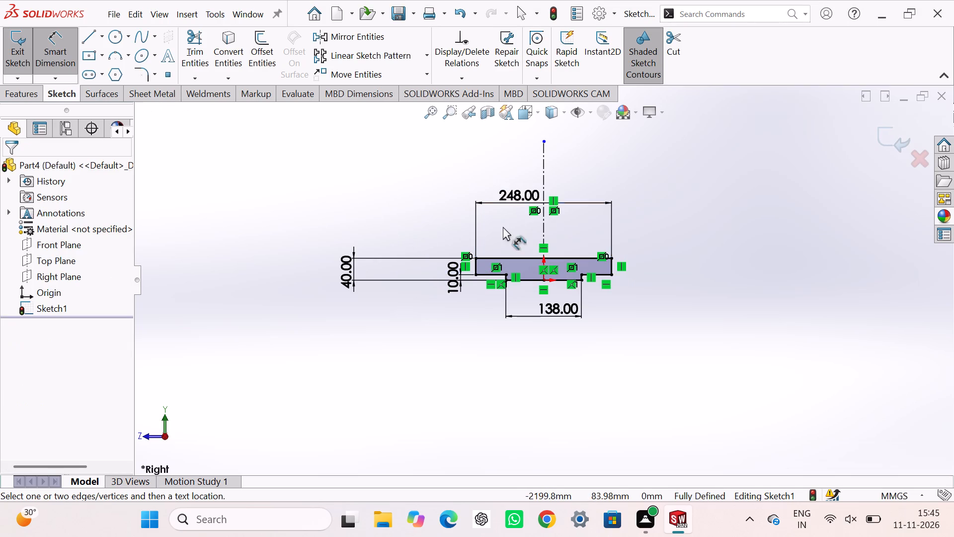
pyautogui.click(884, 139)
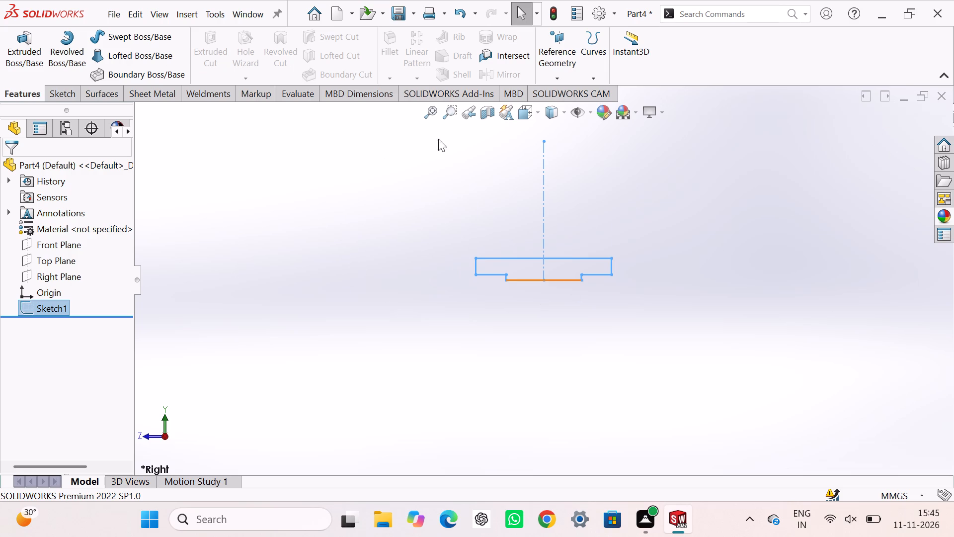
# Extrude the T profile with a blind depth of 580 mm.
pyautogui.hotkey('ctrl', '7')
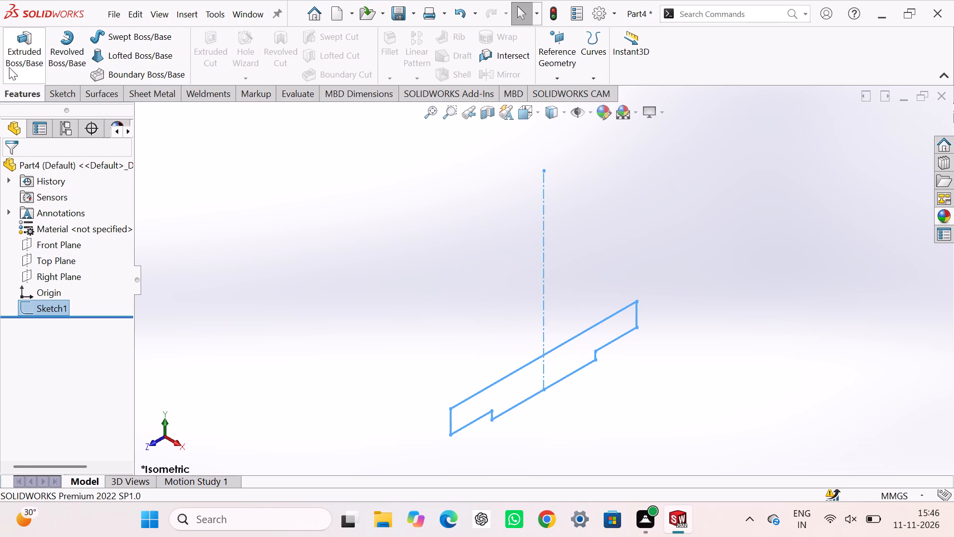
pyautogui.click(17, 54)
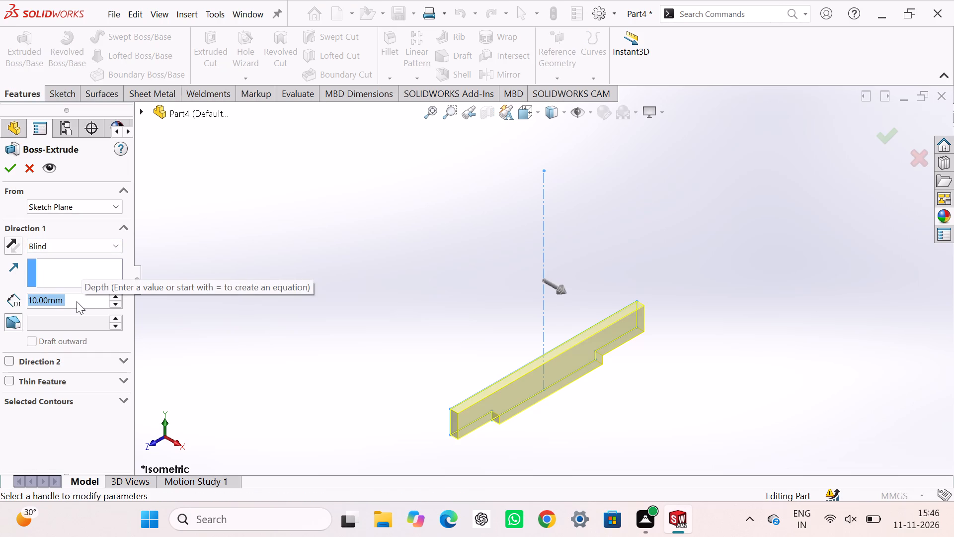
pyautogui.write('58')
pyautogui.press('0')
pyautogui.press('Return')
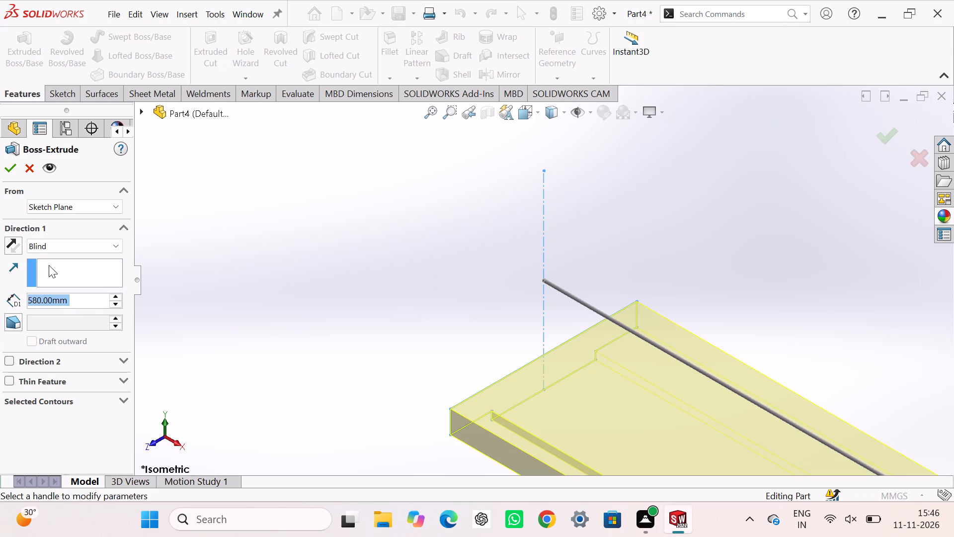
pyautogui.click(7, 169)
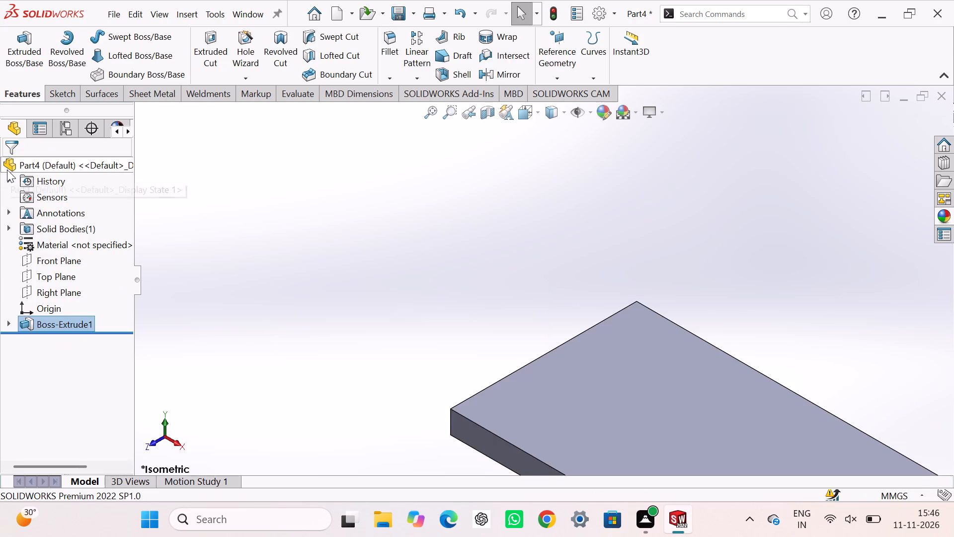
# Start a sketch on the plate's top face and draw a 580 mm horizontal centerline from the origin to the opposite edge's midpoint.
pyautogui.scroll(4, 428, 337)
pyautogui.scroll(2, 450, 383)
pyautogui.scroll(-2, 542, 390)
pyautogui.scroll(-2, 719, 387)
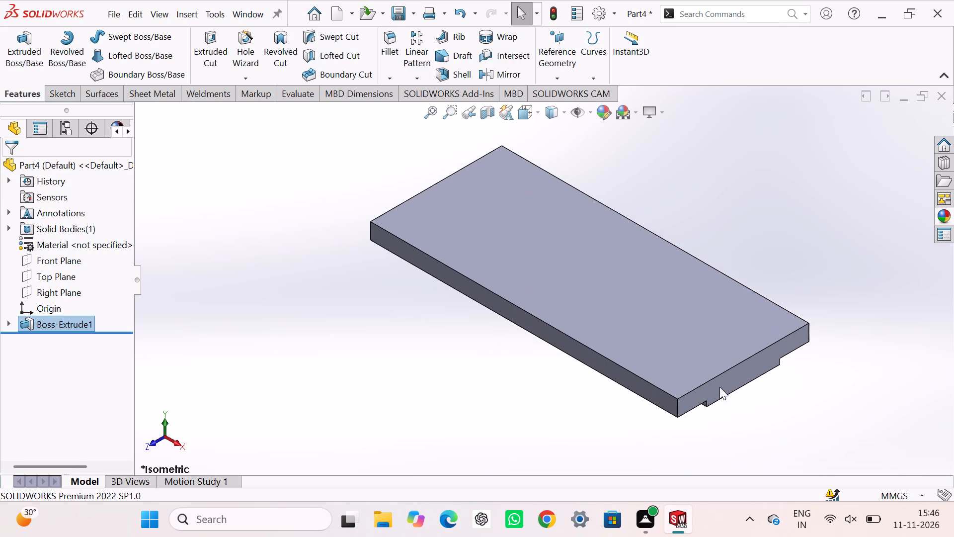
pyautogui.click(670, 331)
pyautogui.click(716, 302)
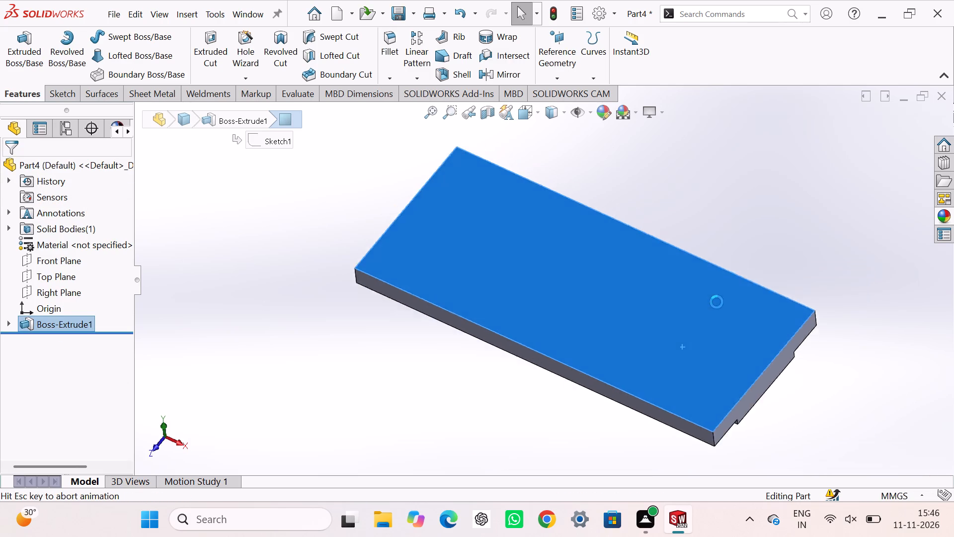
pyautogui.click(275, 316)
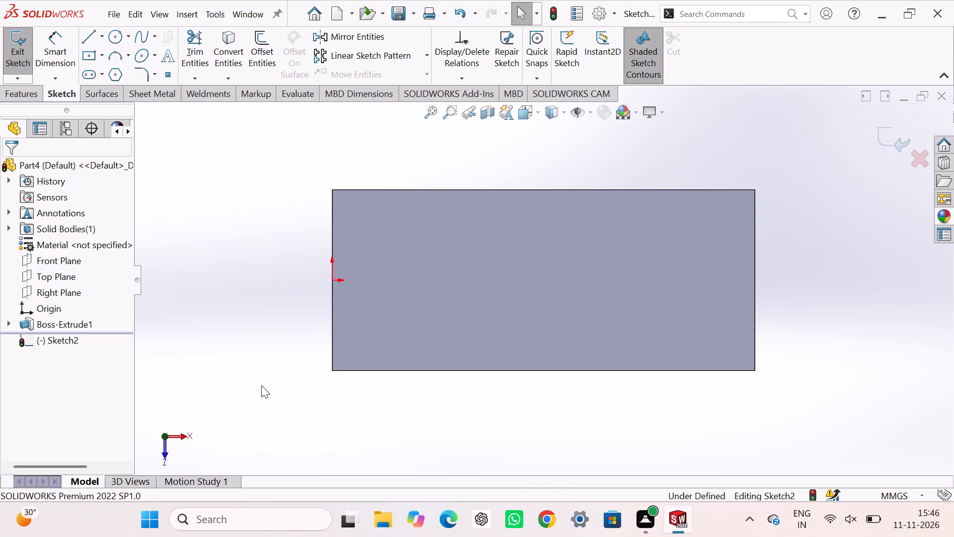
pyautogui.click(100, 39)
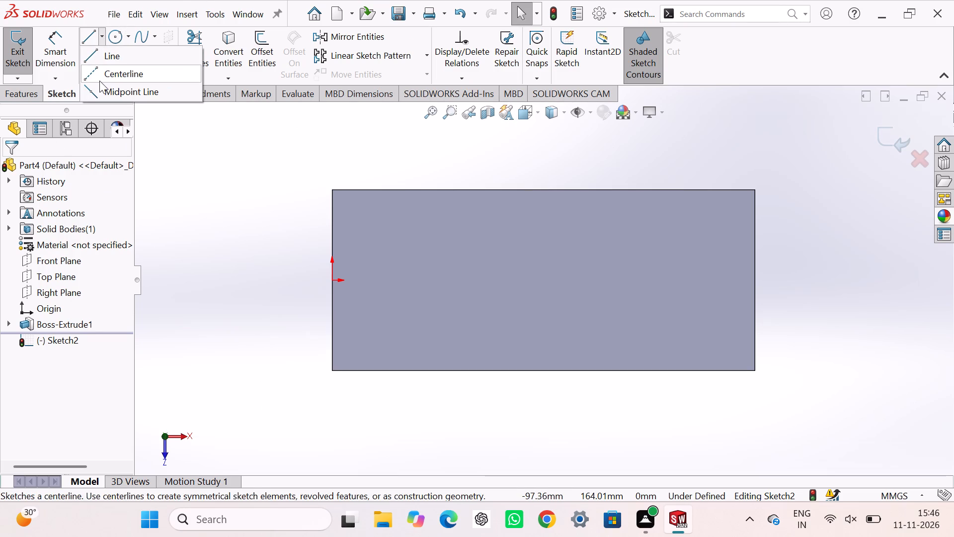
pyautogui.click(99, 81)
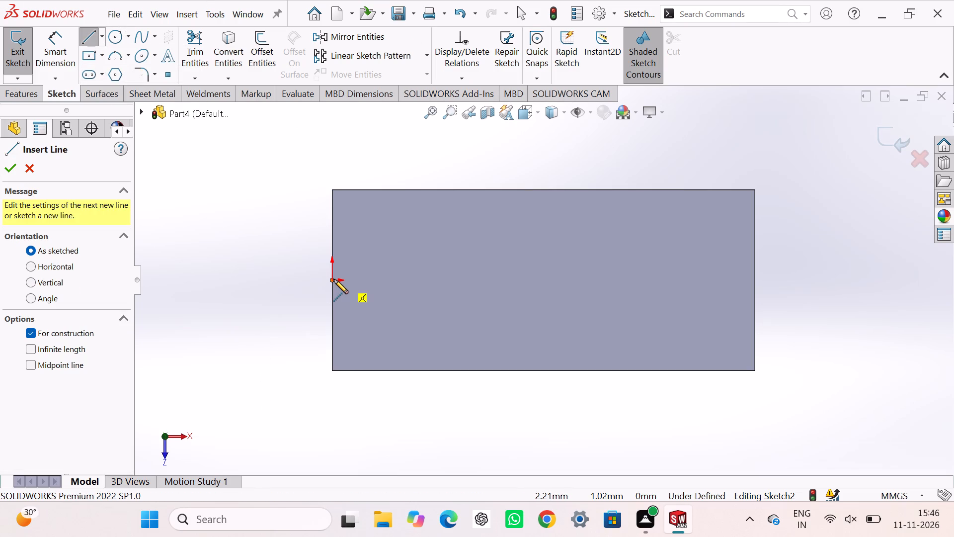
pyautogui.click(333, 279)
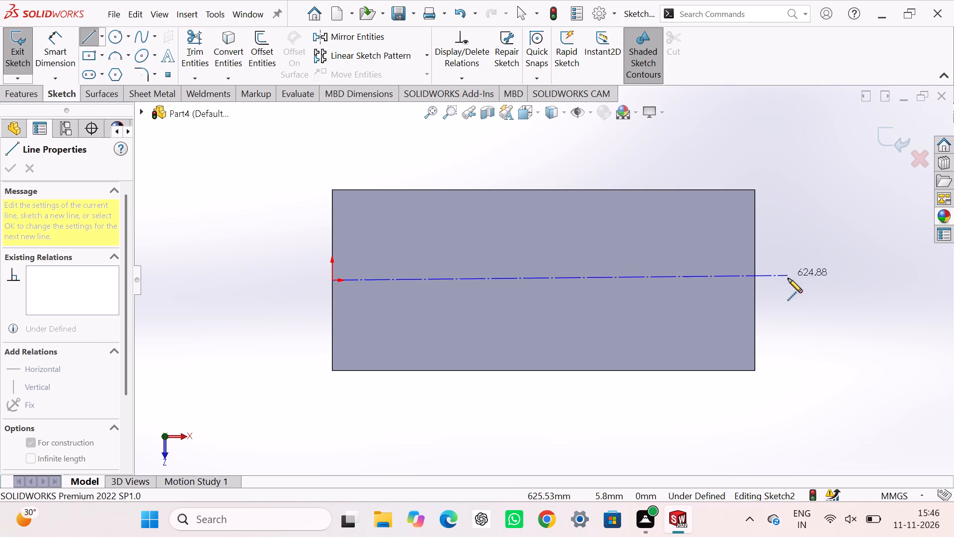
pyautogui.click(753, 280)
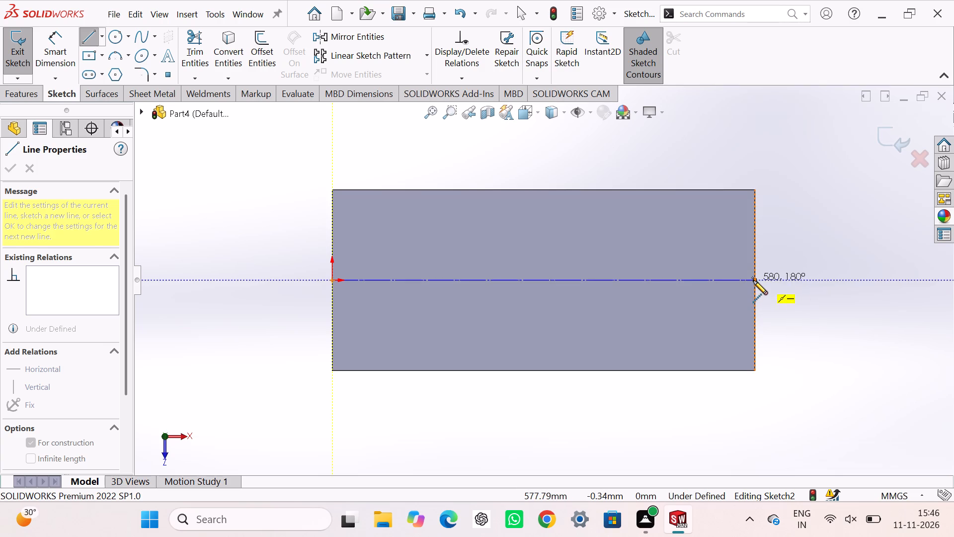
pyautogui.rightClick(205, 258)
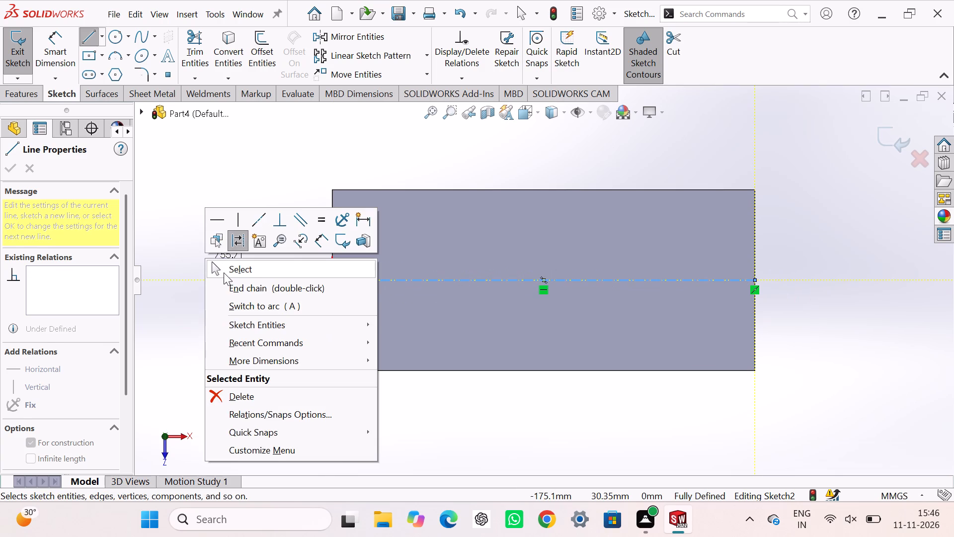
pyautogui.click(224, 272)
pyautogui.click(215, 283)
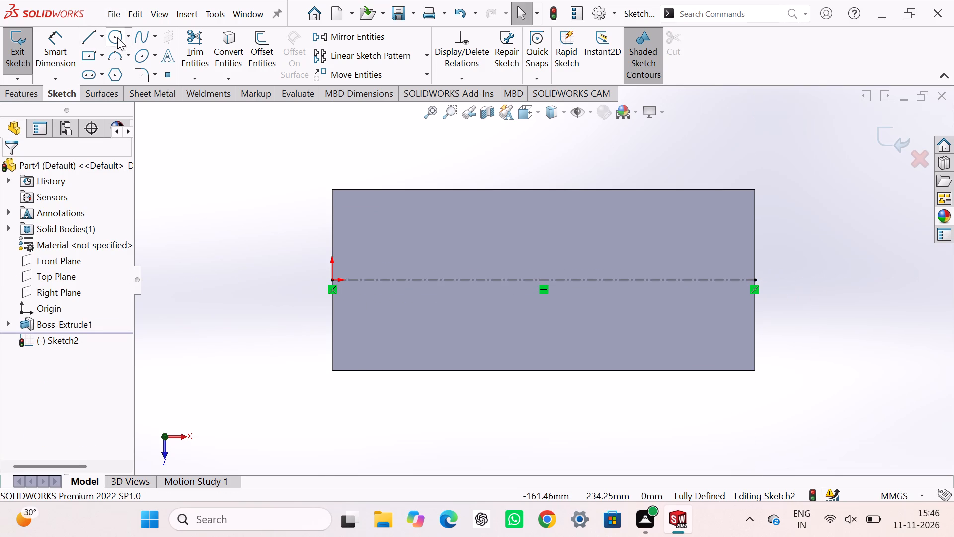
# Sketch five circles in a row about 80 mm below the centerline, one about 14 mm in radius, four about 21 to 23 mm.
pyautogui.click(116, 35)
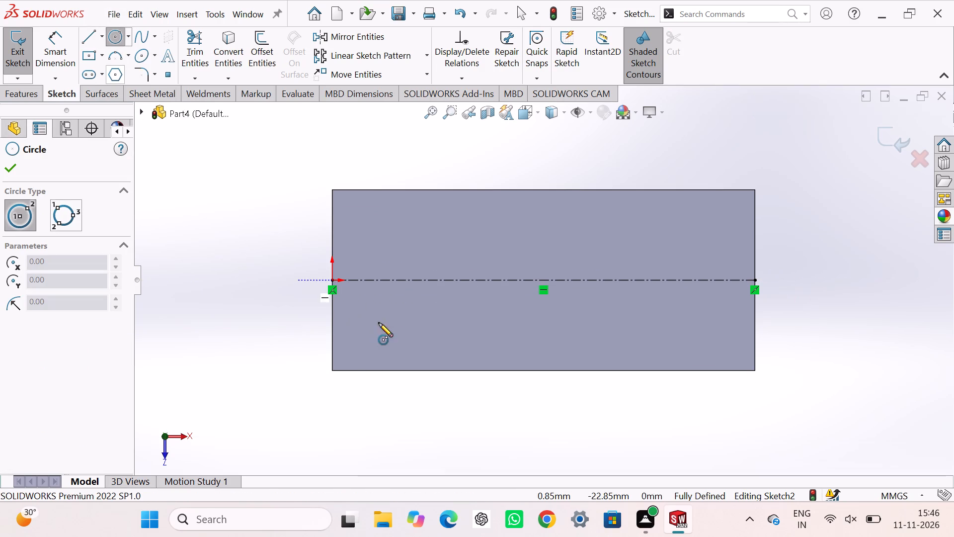
pyautogui.click(366, 339)
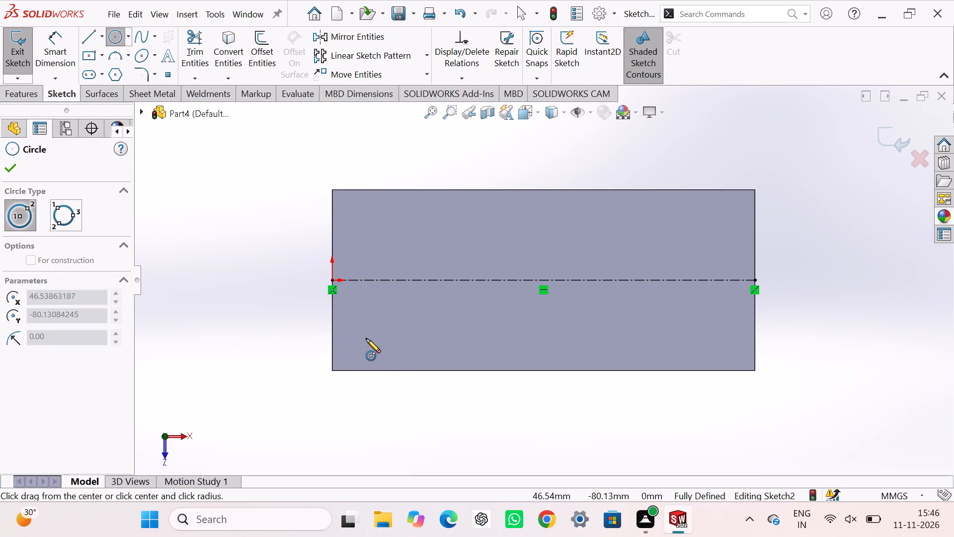
pyautogui.click(371, 348)
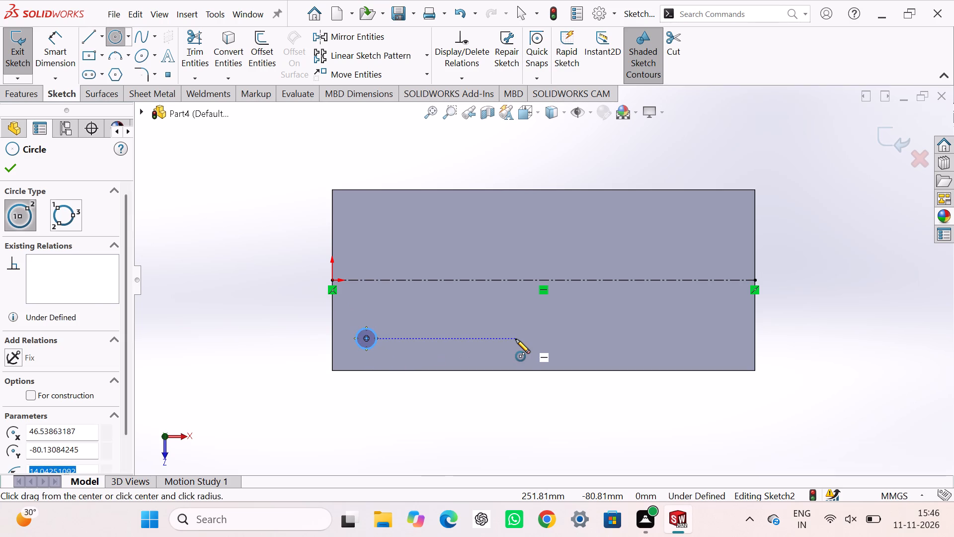
pyautogui.click(516, 339)
pyautogui.click(522, 354)
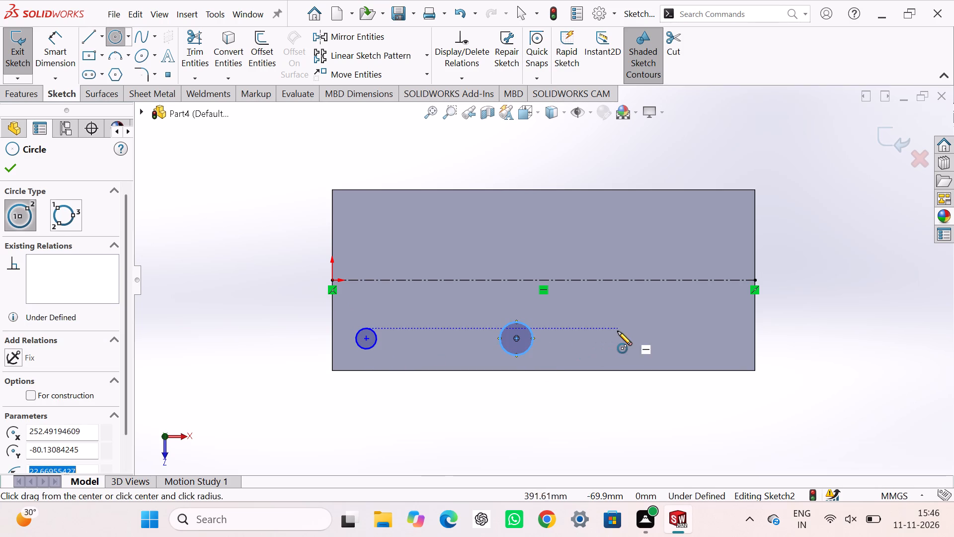
pyautogui.click(646, 341)
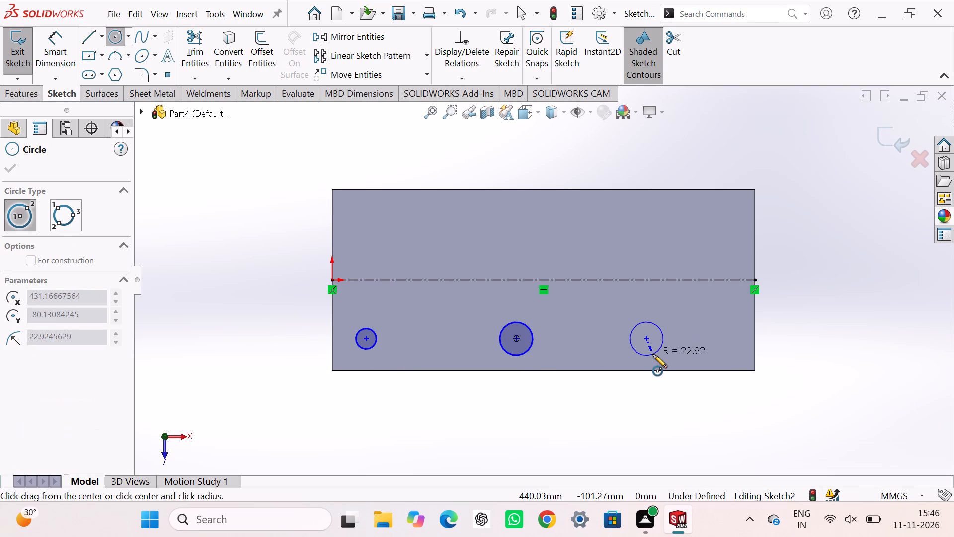
pyautogui.click(653, 354)
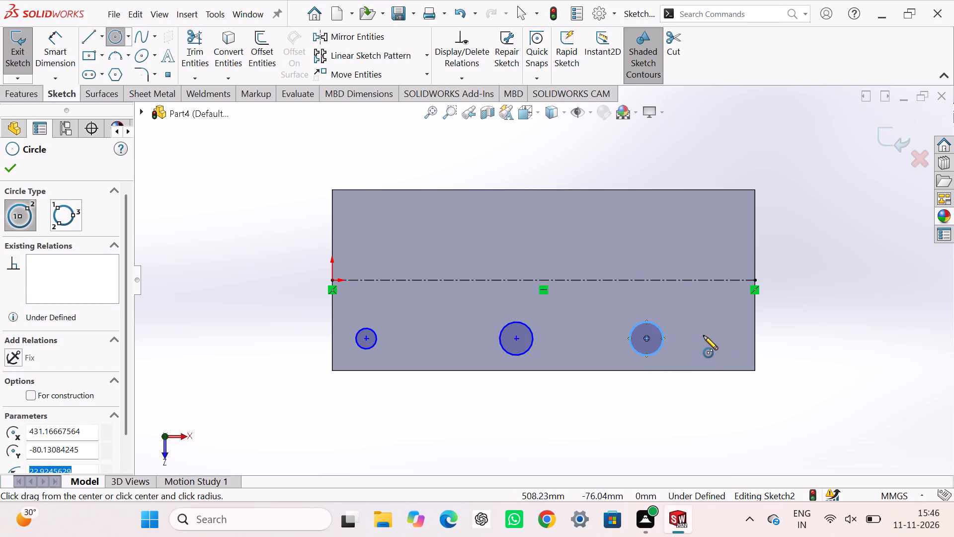
pyautogui.click(705, 338)
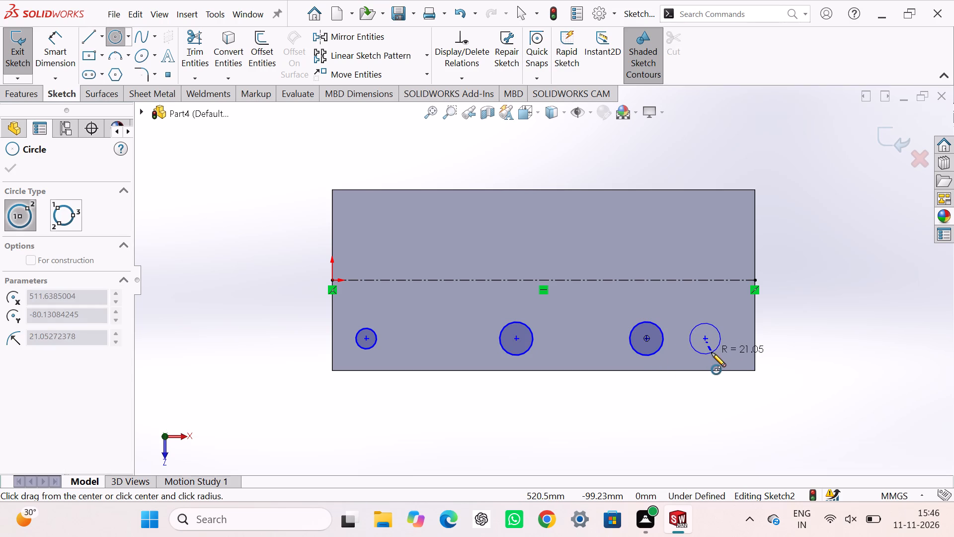
pyautogui.click(712, 353)
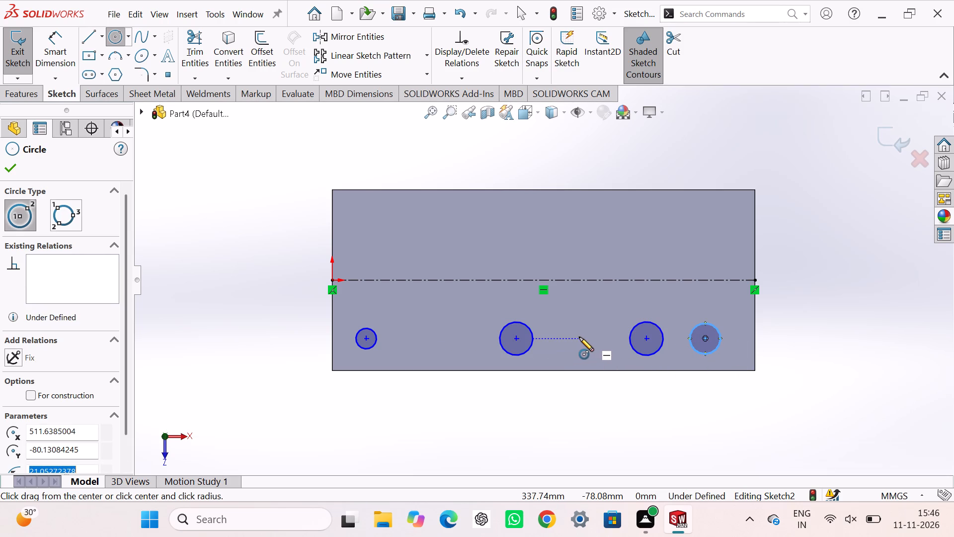
pyautogui.click(580, 337)
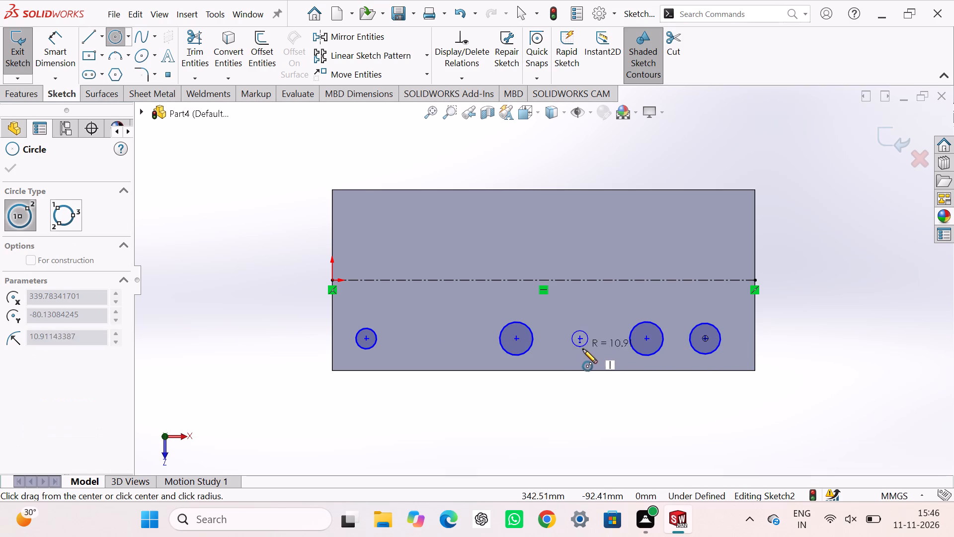
pyautogui.click(584, 354)
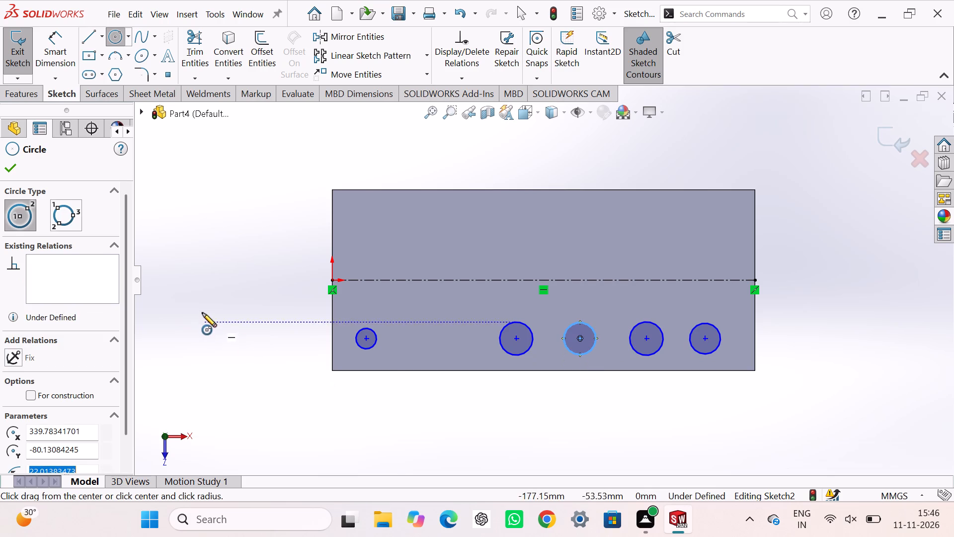
pyautogui.rightClick(202, 310)
pyautogui.click(221, 322)
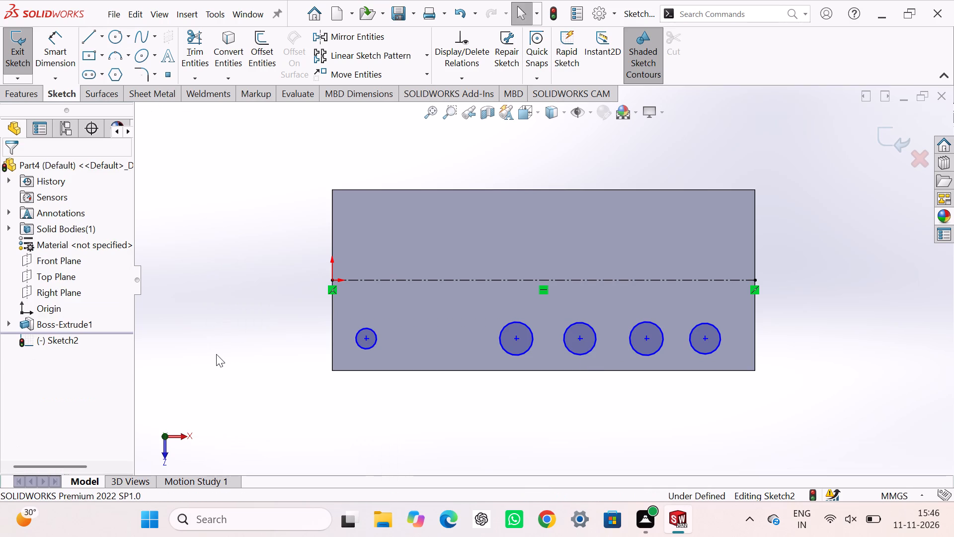
# Dimension the smallest circle's center 25 mm from the plate's short edge at the origin.
pyautogui.moveTo(216, 354); pyautogui.dragTo(224, 227, button='right')
pyautogui.click(332, 342)
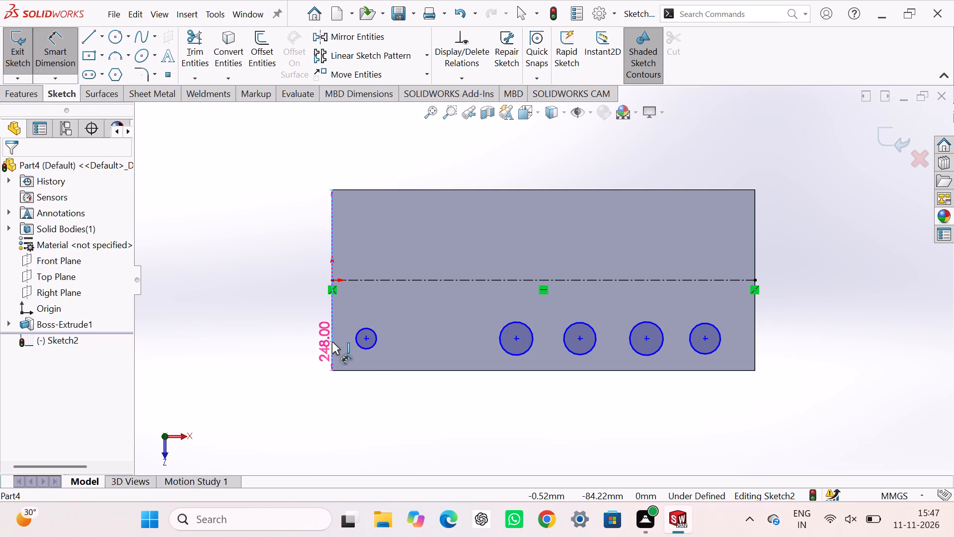
pyautogui.click(366, 336)
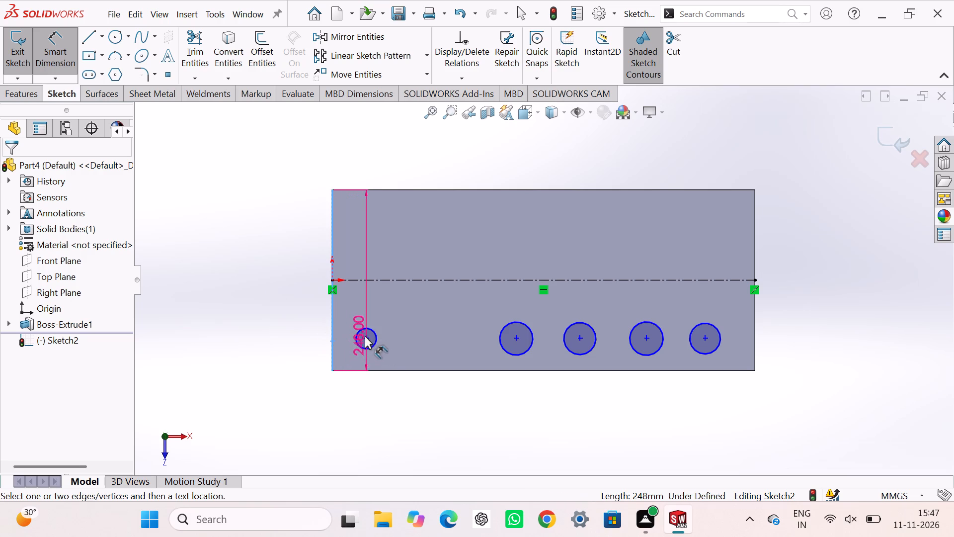
pyautogui.click(365, 339)
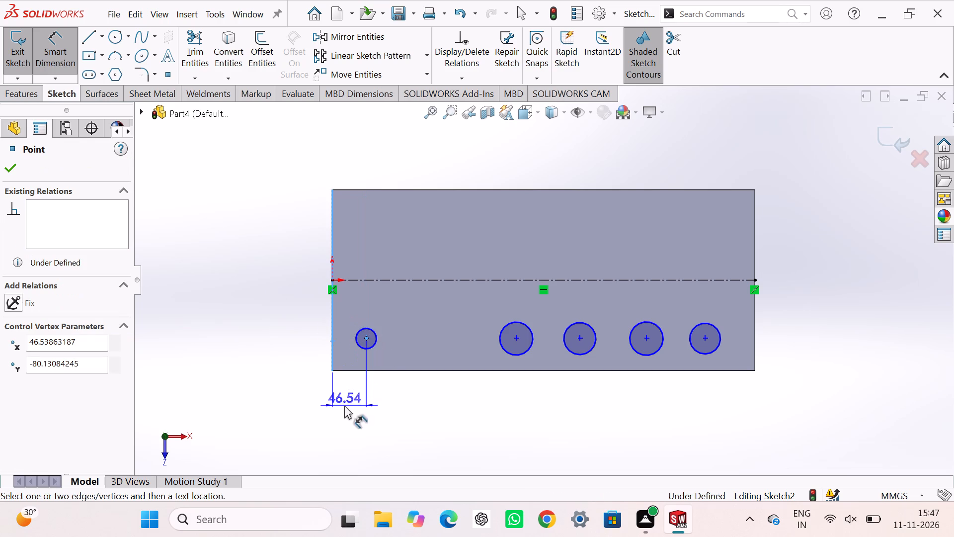
pyautogui.click(344, 405)
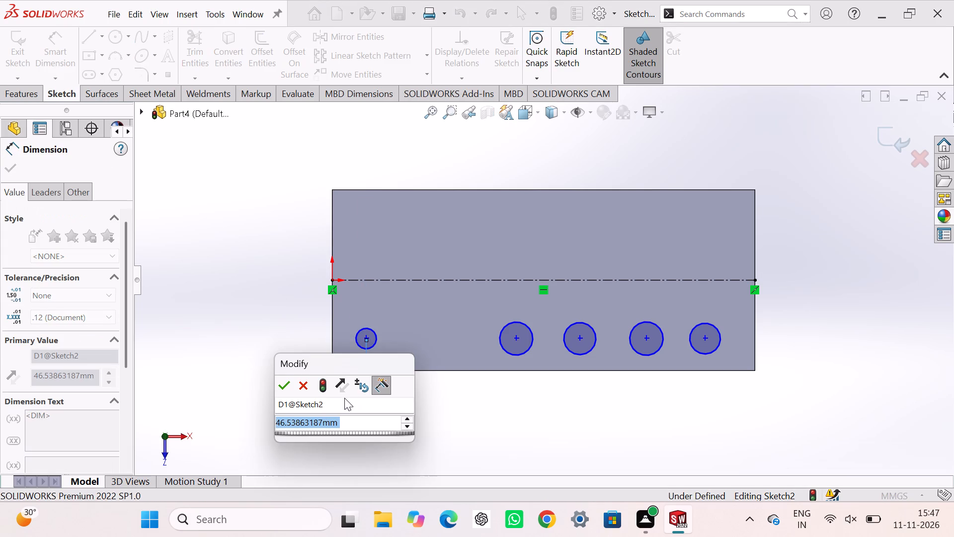
pyautogui.write('25')
pyautogui.press('Return')
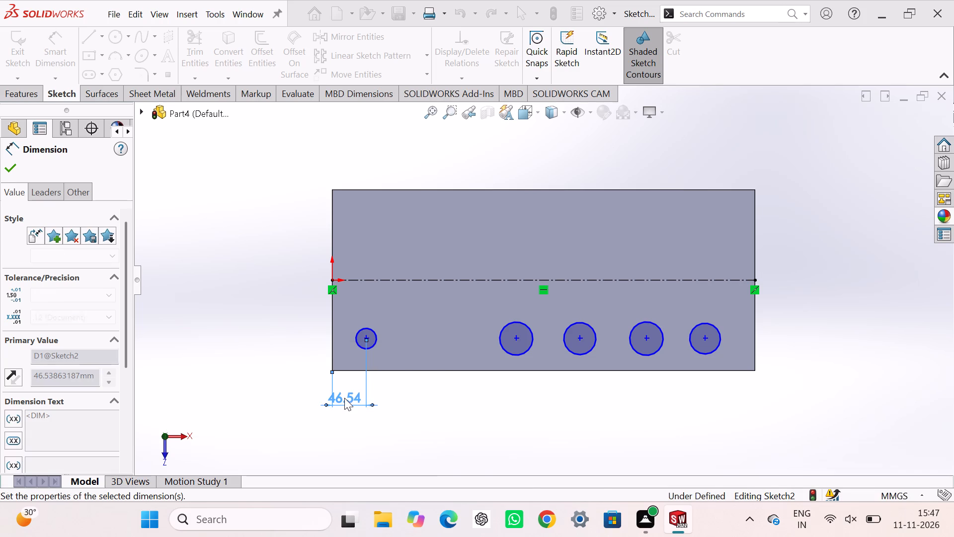
pyautogui.press('Escape')
pyautogui.press('Escape')
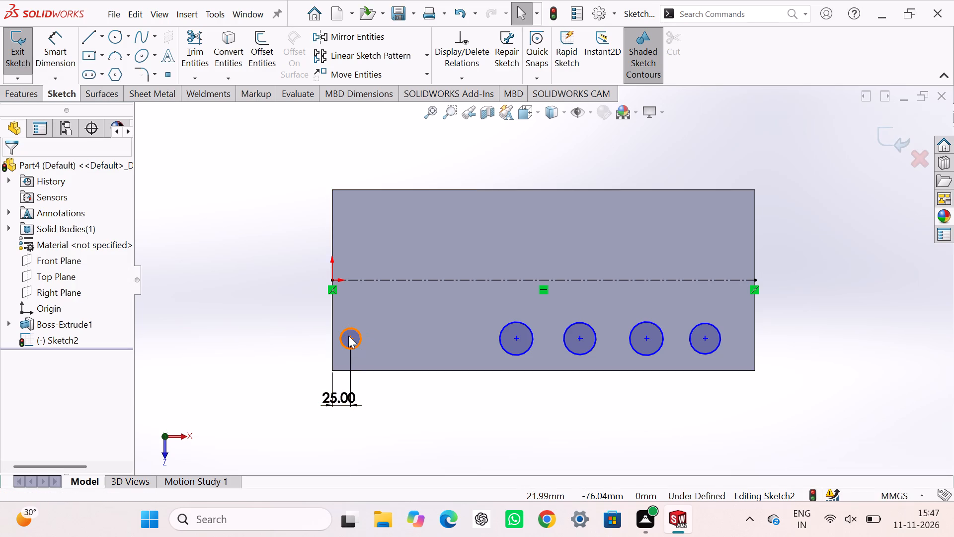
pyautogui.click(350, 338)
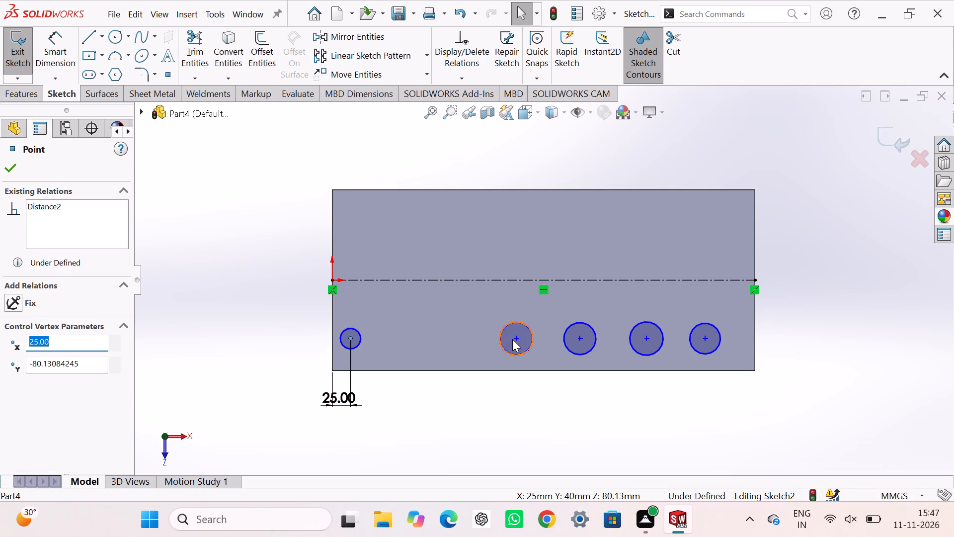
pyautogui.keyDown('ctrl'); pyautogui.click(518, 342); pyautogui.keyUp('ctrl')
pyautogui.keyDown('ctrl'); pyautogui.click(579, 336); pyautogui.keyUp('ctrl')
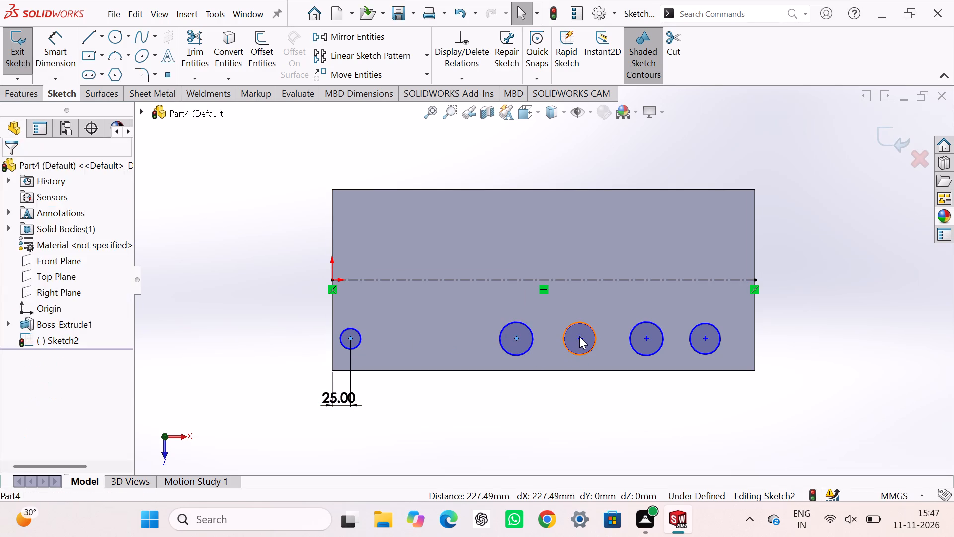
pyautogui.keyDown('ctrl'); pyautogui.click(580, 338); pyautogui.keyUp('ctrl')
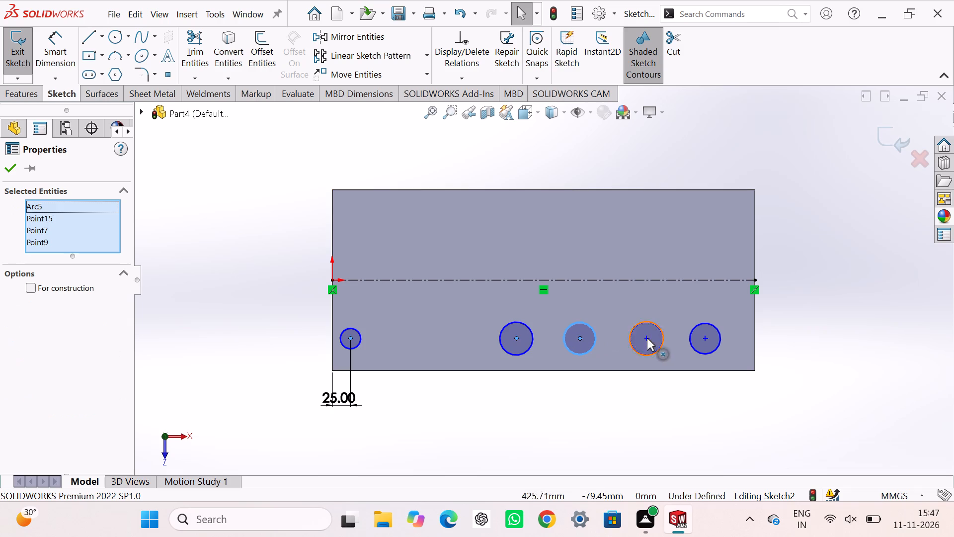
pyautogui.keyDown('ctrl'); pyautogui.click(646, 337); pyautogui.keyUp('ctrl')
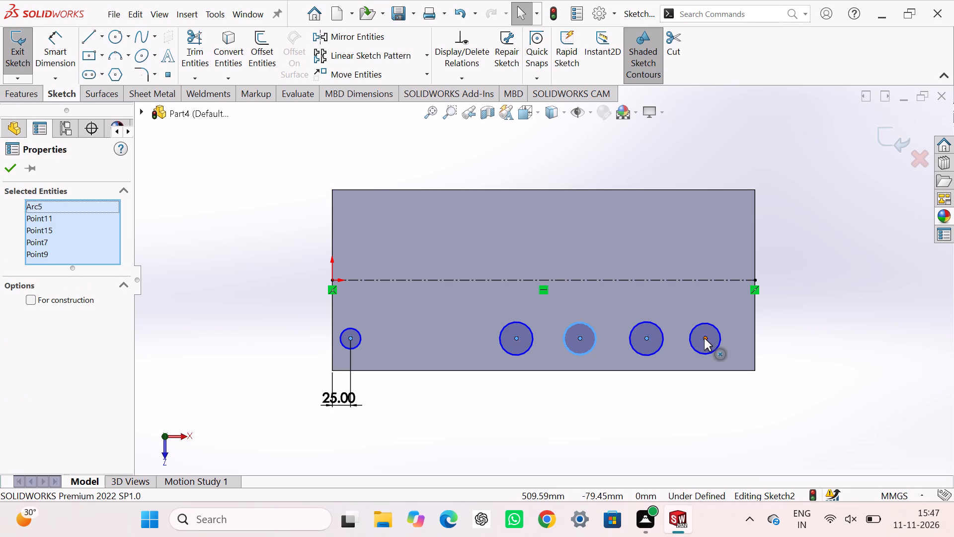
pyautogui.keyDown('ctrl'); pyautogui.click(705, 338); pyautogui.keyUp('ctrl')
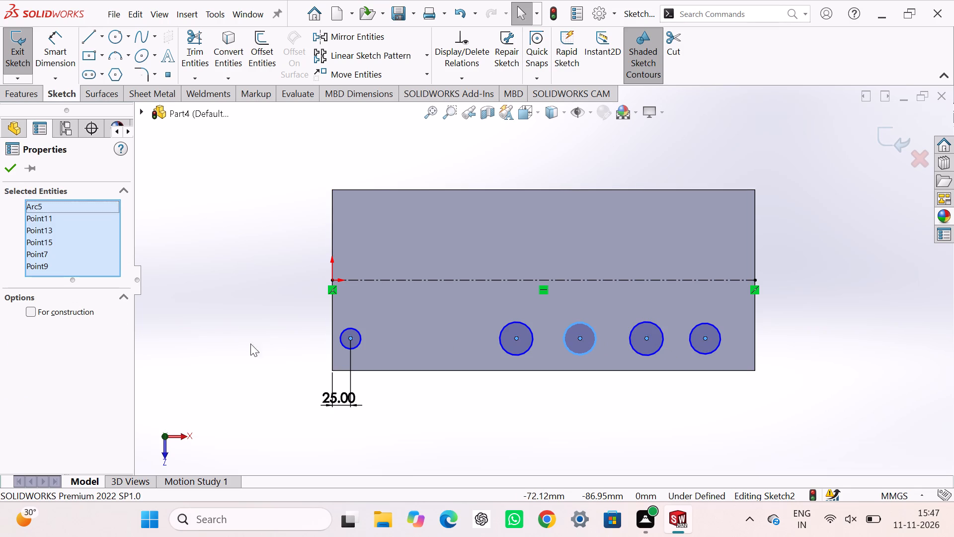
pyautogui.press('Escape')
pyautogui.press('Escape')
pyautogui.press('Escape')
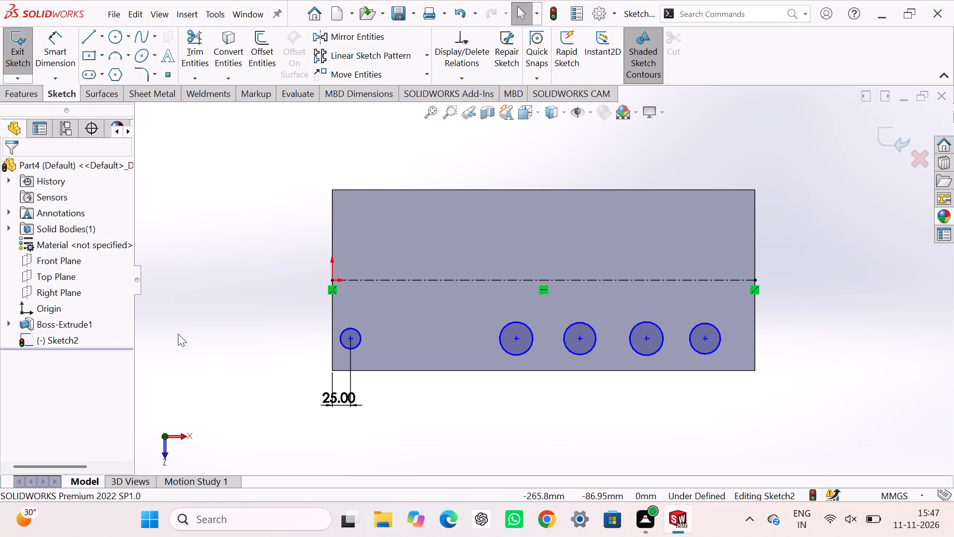
# Add a horizontal relation between the center points of all five circles.
pyautogui.click(350, 338)
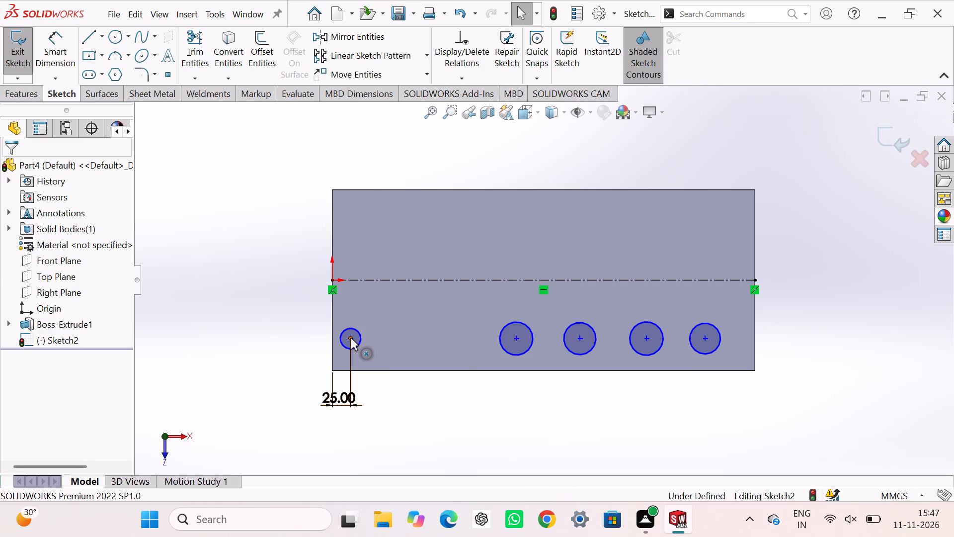
pyautogui.keyDown('ctrl'); pyautogui.click(518, 338); pyautogui.keyUp('ctrl')
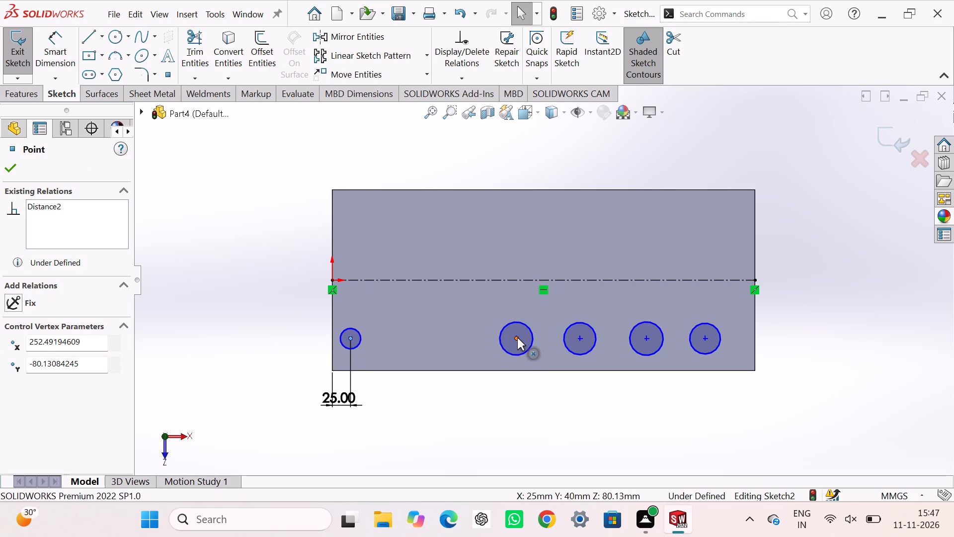
pyautogui.keyDown('ctrl'); pyautogui.click(580, 337); pyautogui.keyUp('ctrl')
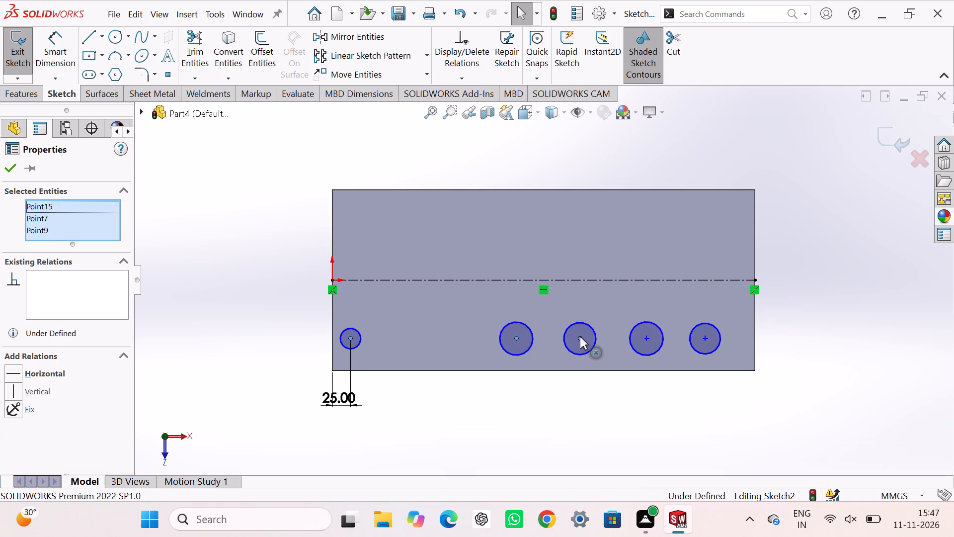
pyautogui.keyDown('ctrl'); pyautogui.click(647, 338); pyautogui.keyUp('ctrl')
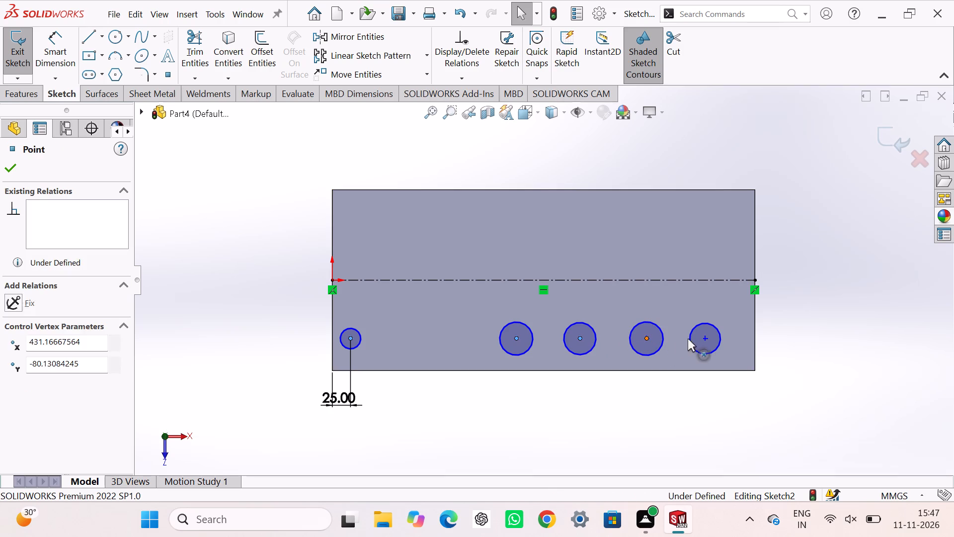
pyautogui.keyDown('ctrl'); pyautogui.click(706, 339); pyautogui.keyUp('ctrl')
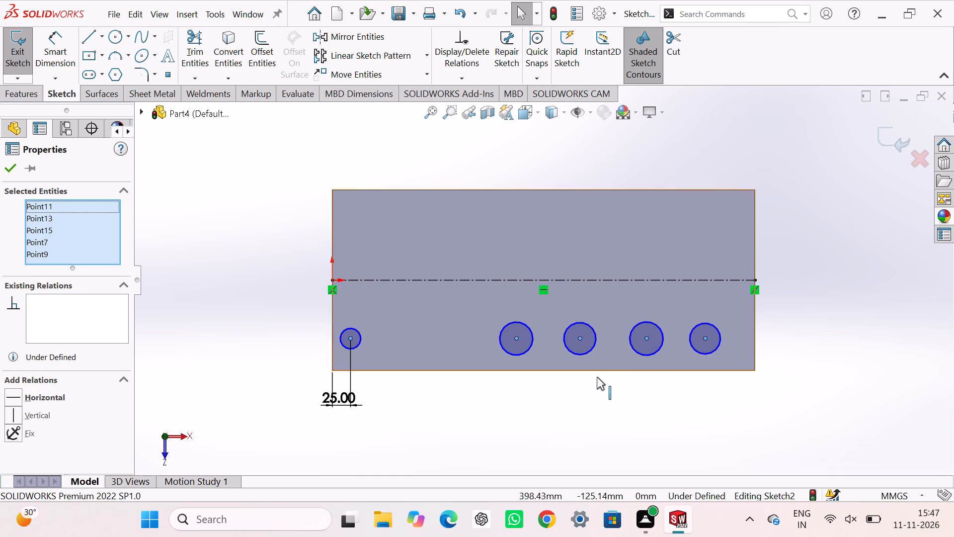
pyautogui.click(49, 396)
# Dimension the center distance between the smallest circle and the second circle as 132.5 mm.
pyautogui.moveTo(148, 392); pyautogui.dragTo(166, 325, button='right')
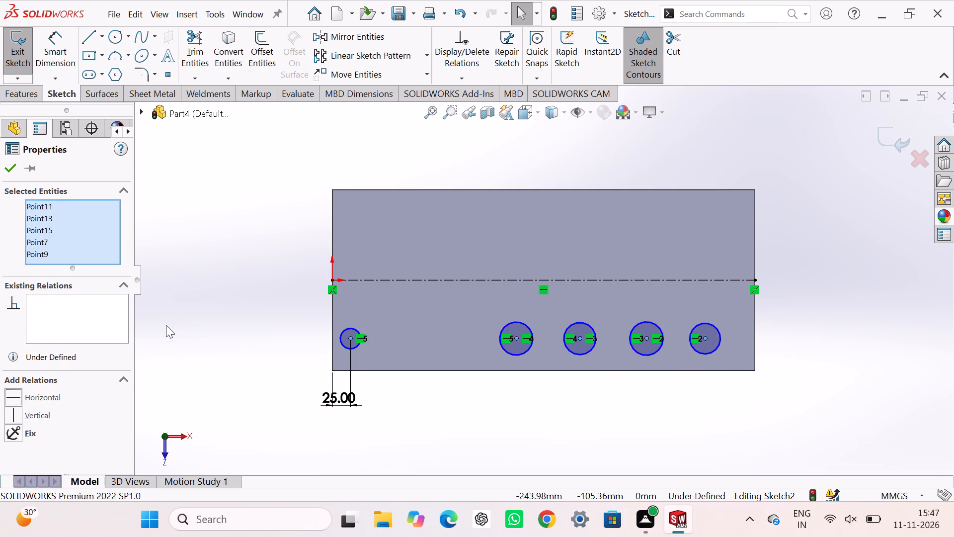
pyautogui.moveTo(166, 325); pyautogui.dragTo(169, 309, button='right')
pyautogui.click(356, 350)
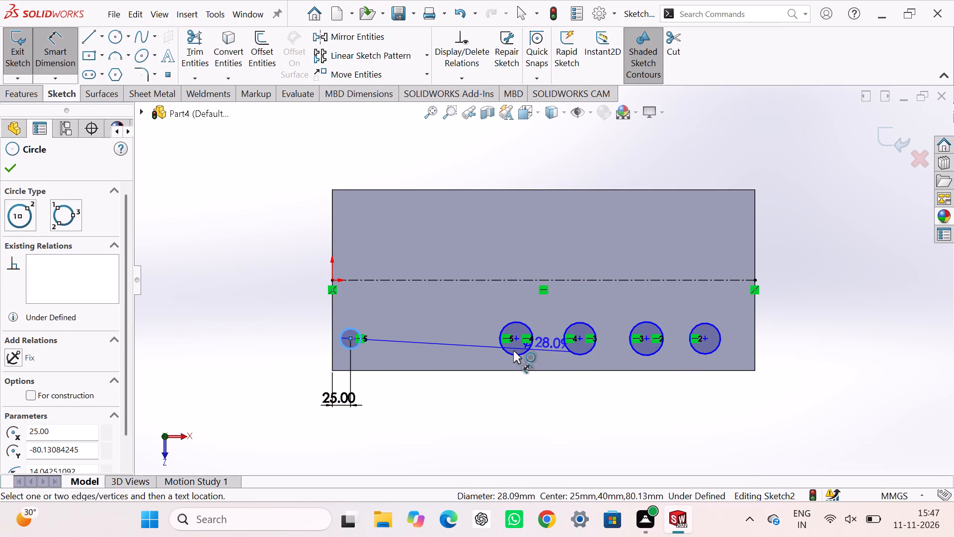
pyautogui.click(512, 354)
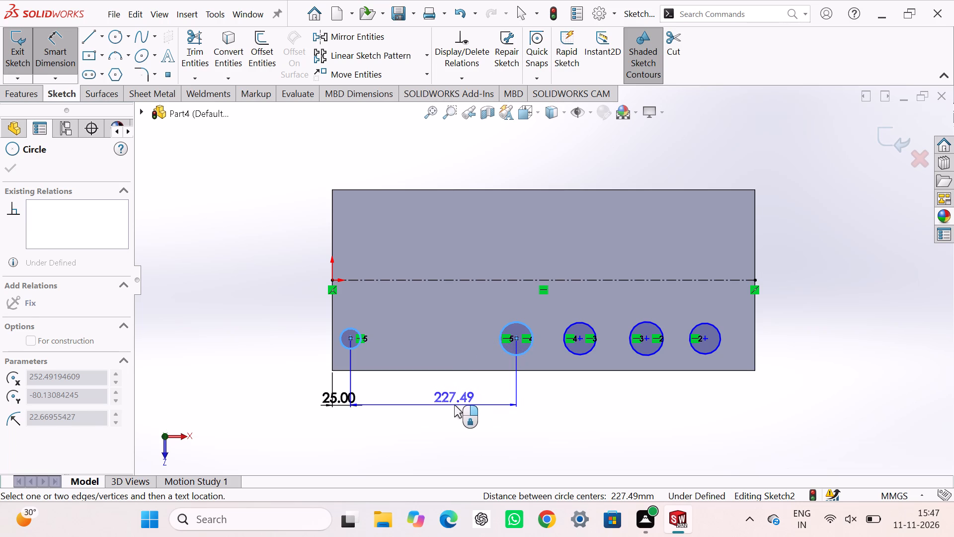
pyautogui.click(454, 405)
pyautogui.doubleClick(445, 401)
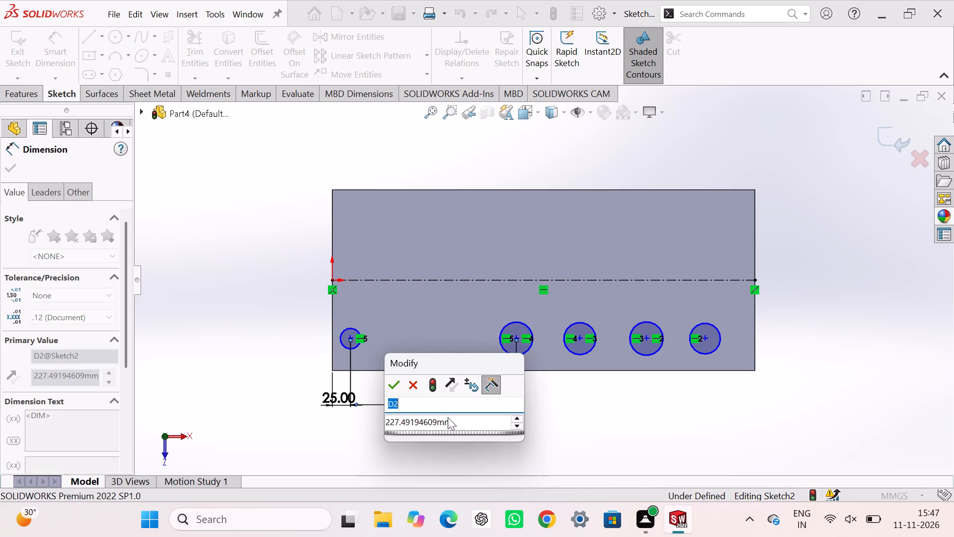
pyautogui.click(448, 417)
pyautogui.click(448, 417)
pyautogui.click(448, 417)
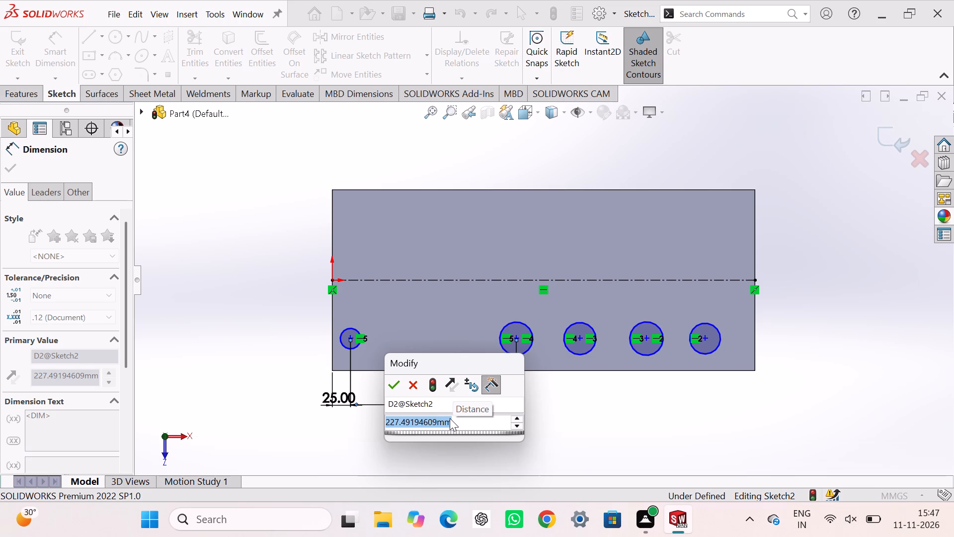
pyautogui.write('13')
pyautogui.press('2')
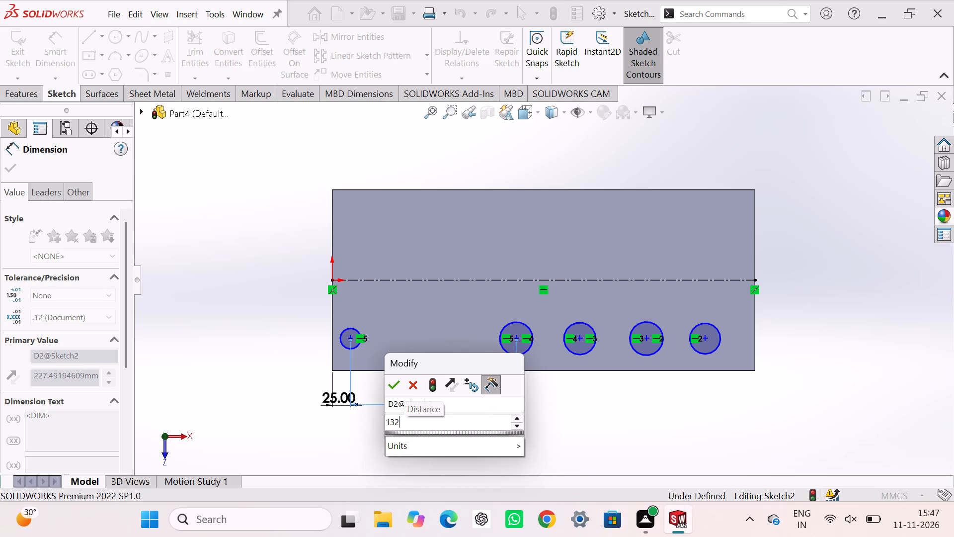
pyautogui.press('.')
pyautogui.press('5')
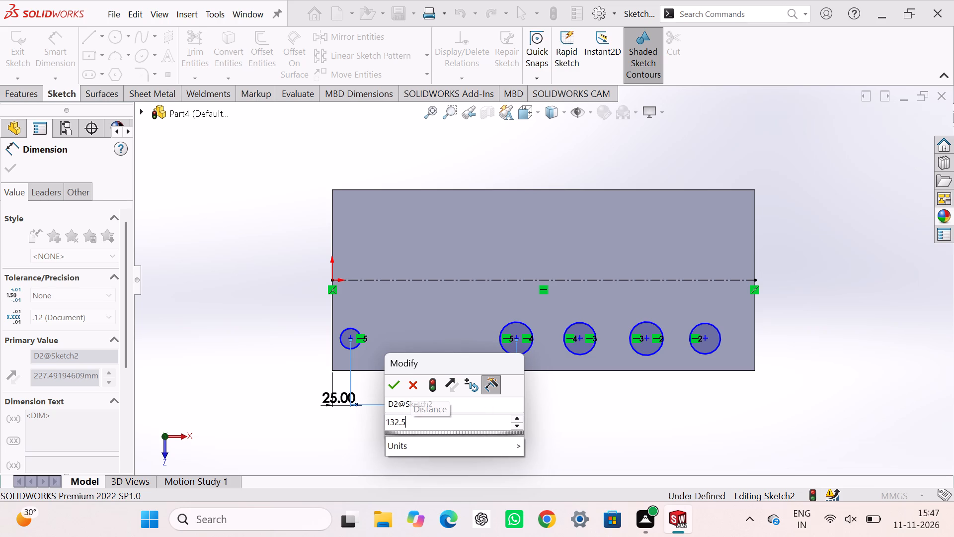
pyautogui.press('Return')
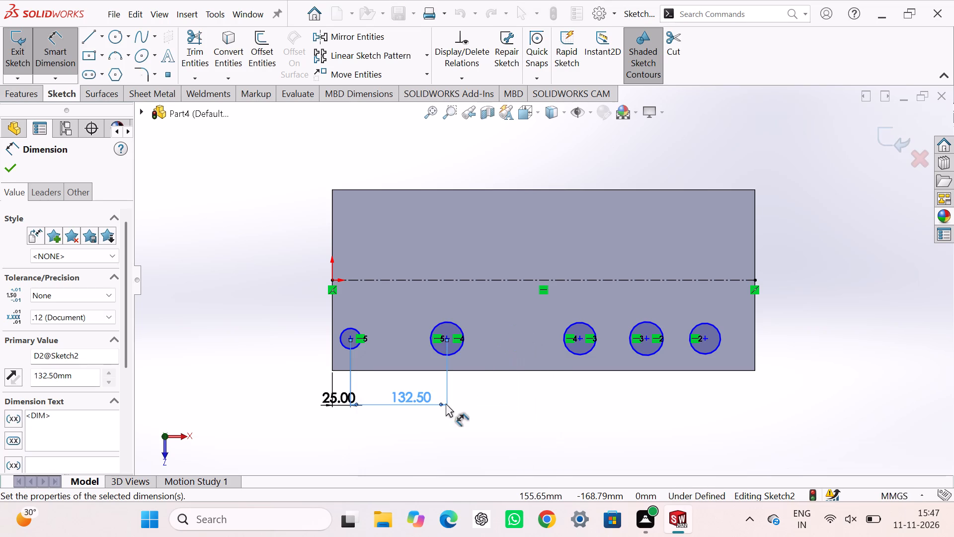
# Dimension the center distance between the second and third circles as 132.5 mm.
pyautogui.click(455, 351)
pyautogui.click(579, 355)
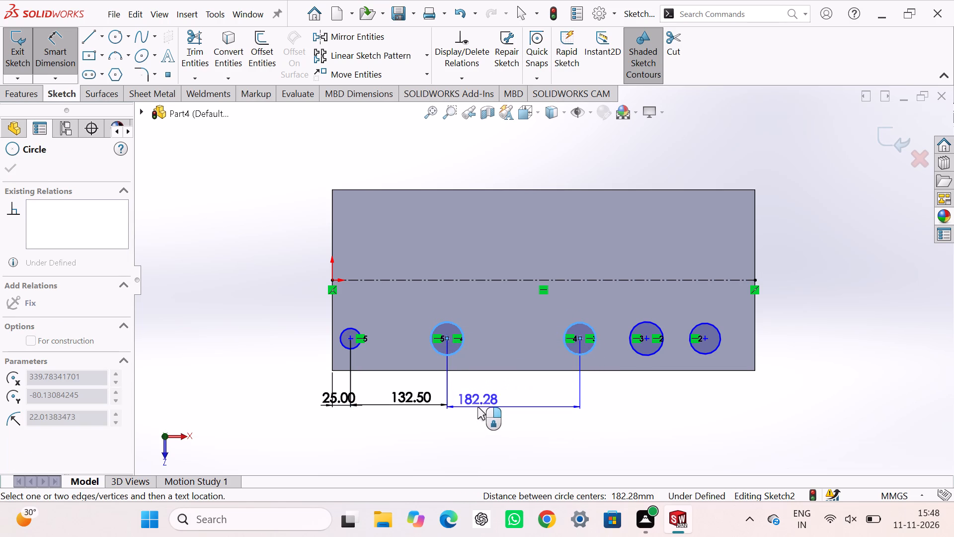
pyautogui.click(477, 404)
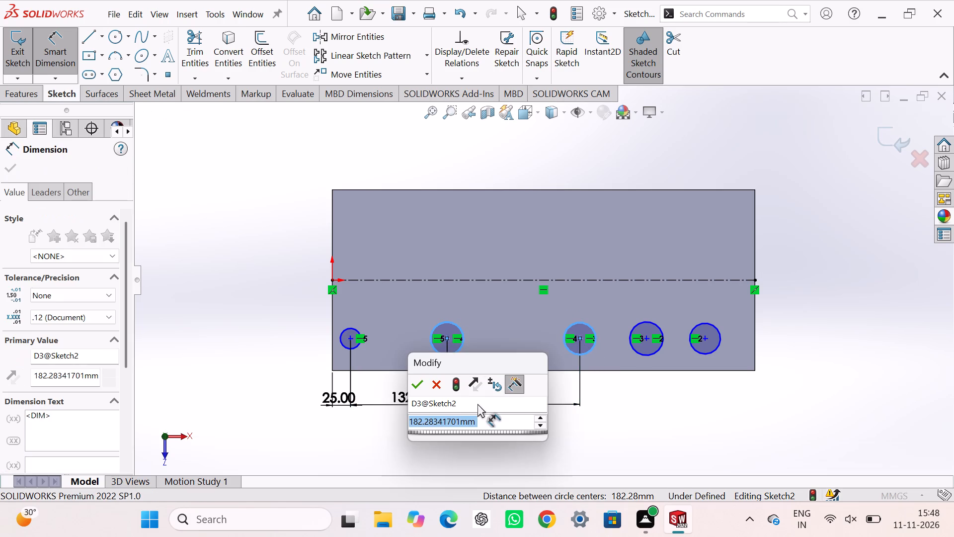
pyautogui.write('132')
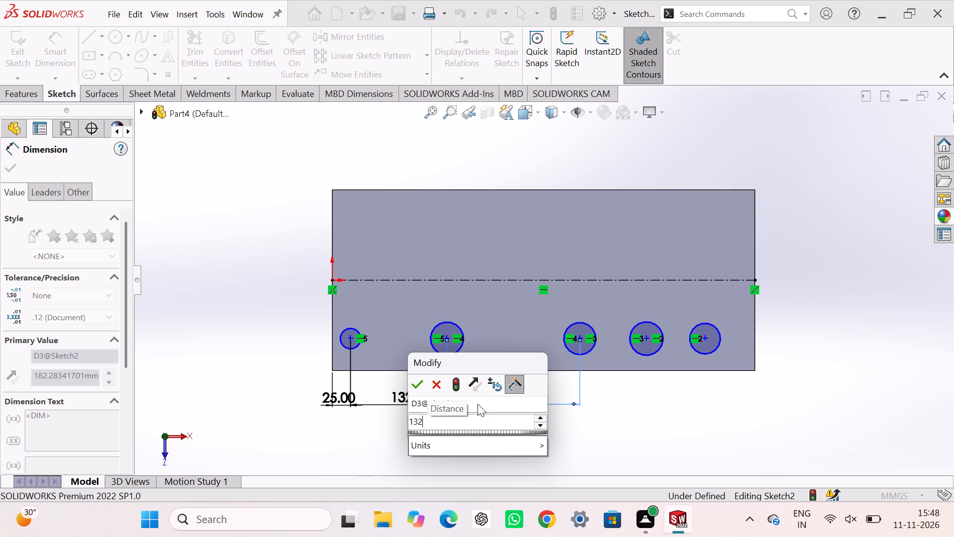
pyautogui.write('.5')
pyautogui.press('Return')
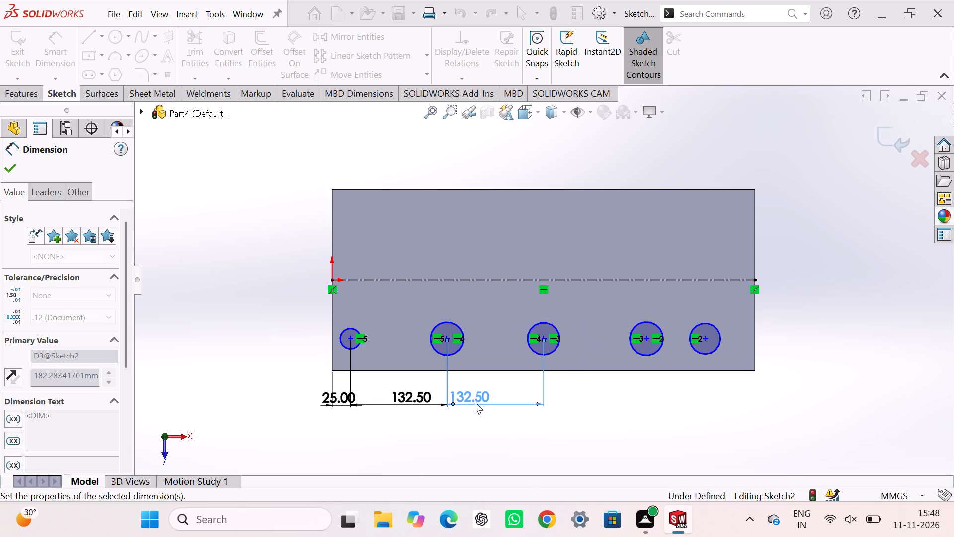
# Dimension the center distance between the third and fourth circles as 132.5 mm.
pyautogui.click(545, 354)
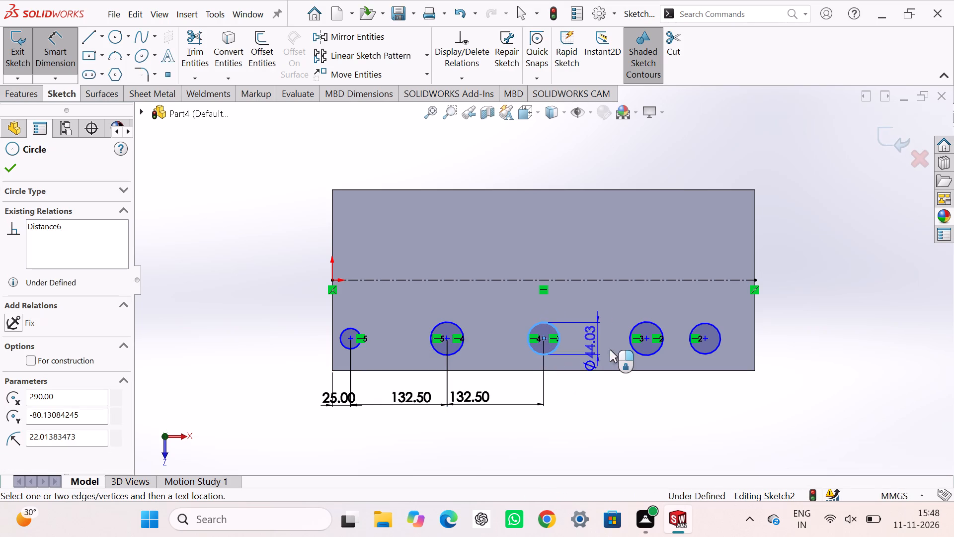
pyautogui.click(640, 353)
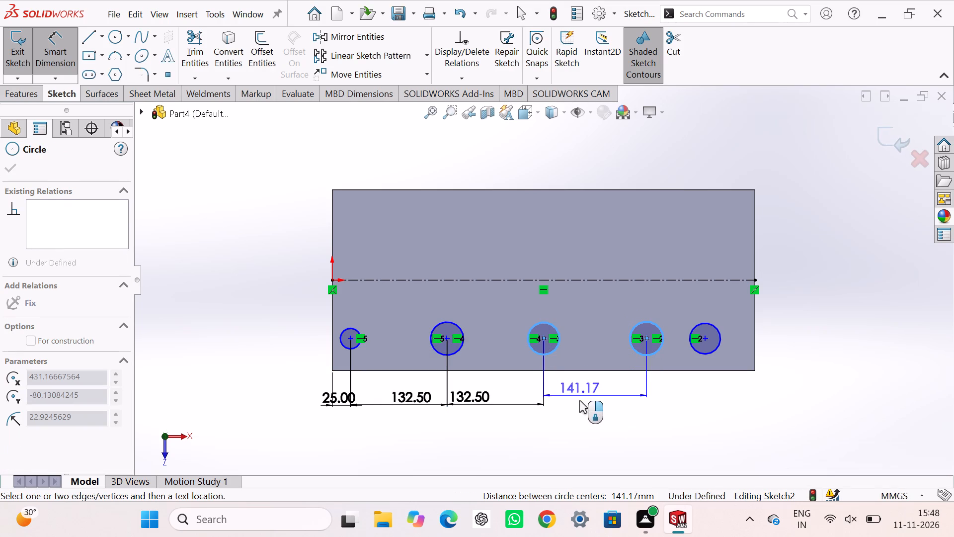
pyautogui.click(579, 404)
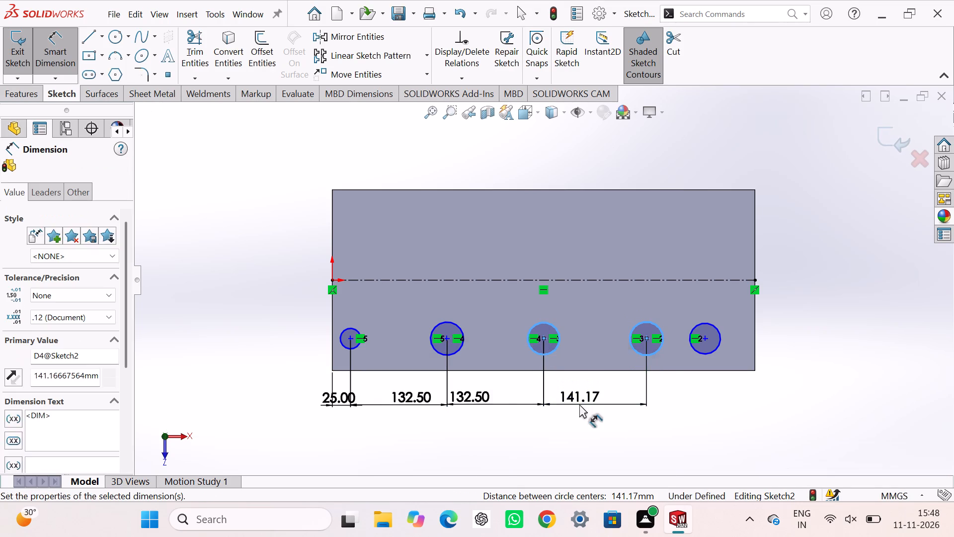
pyautogui.write('132')
pyautogui.write('.5')
pyautogui.press('Return')
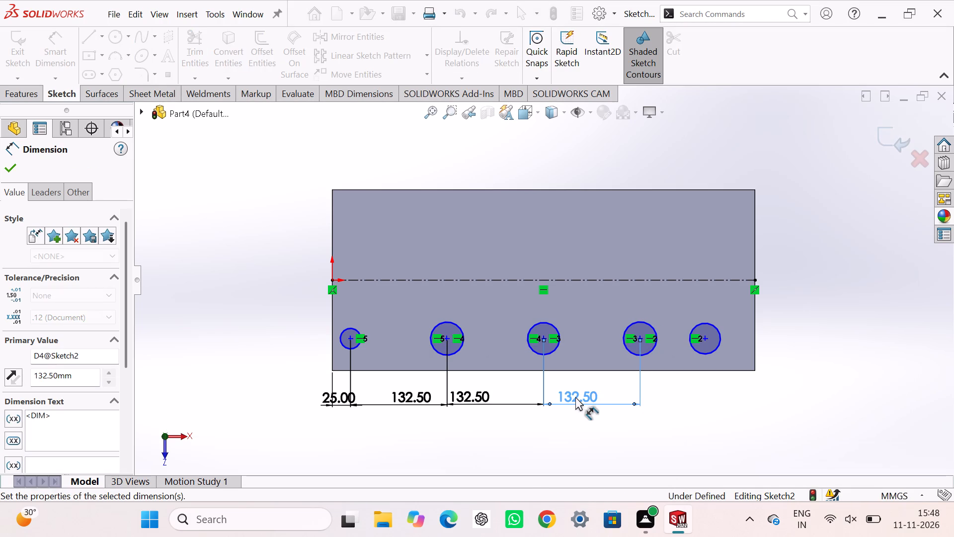
# Dimension the center distance between the fourth and fifth circles as 132.5 mm.
pyautogui.click(648, 353)
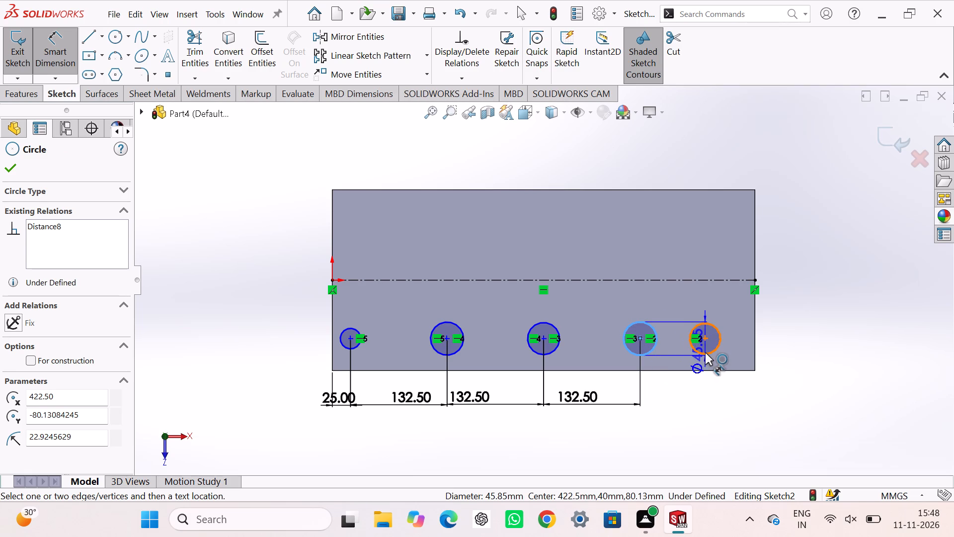
pyautogui.click(705, 354)
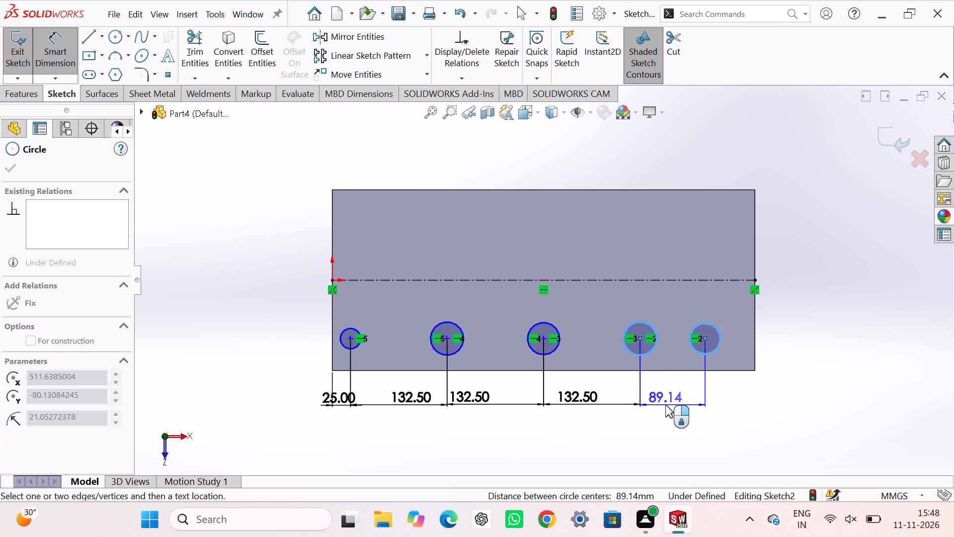
pyautogui.click(665, 405)
pyautogui.write('132')
pyautogui.press('.')
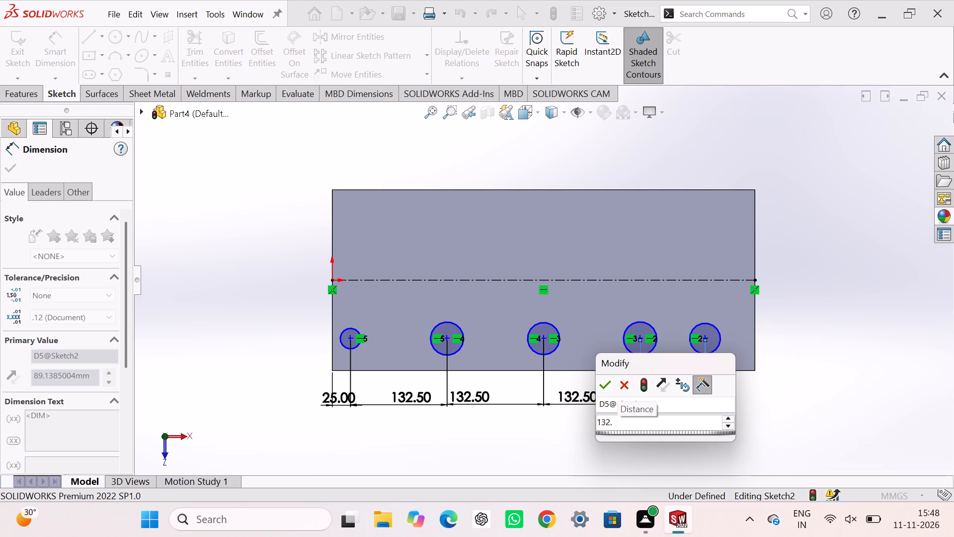
pyautogui.press('5')
pyautogui.press('Return')
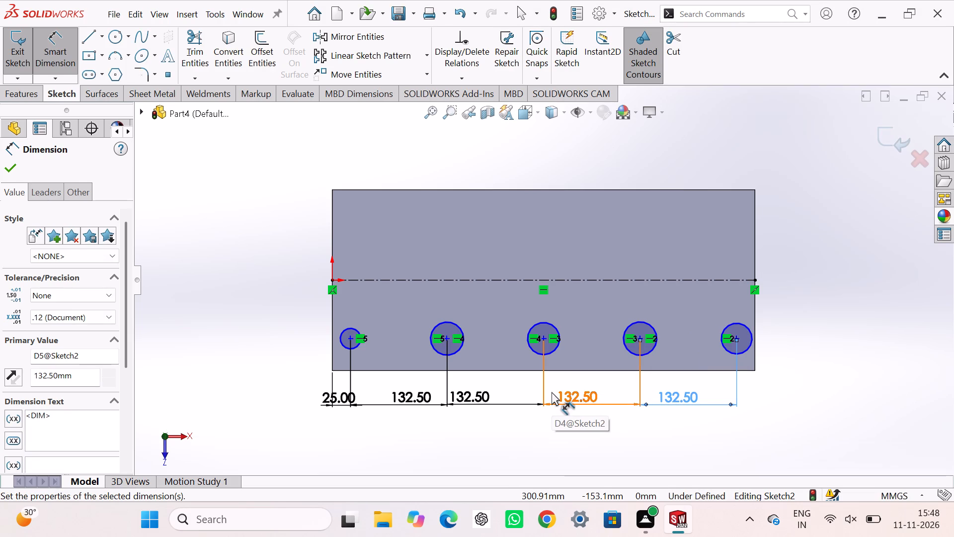
pyautogui.press('Escape')
pyautogui.press('Escape')
pyautogui.press('Escape')
# Add an equal relation between all five circles.
pyautogui.click(351, 350)
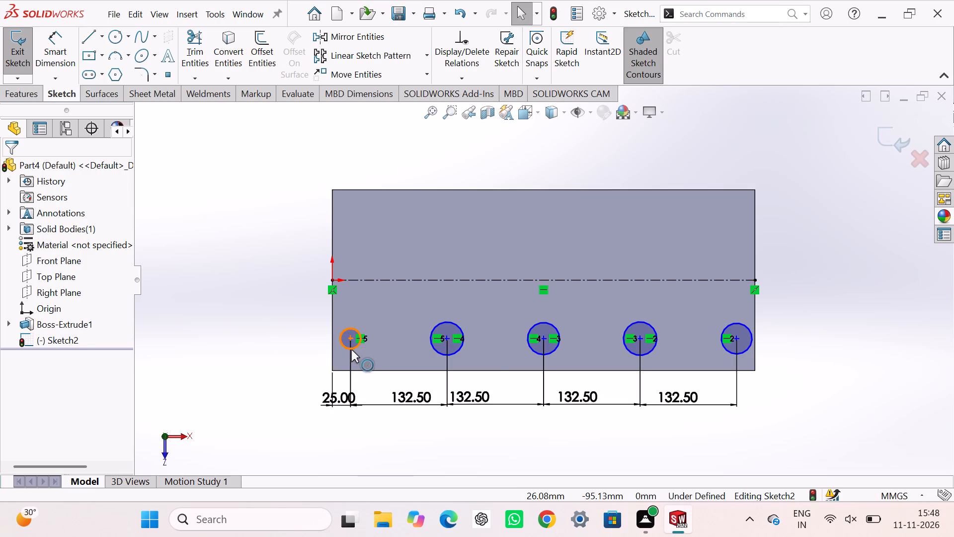
pyautogui.keyDown('ctrl'); pyautogui.click(460, 347); pyautogui.keyUp('ctrl')
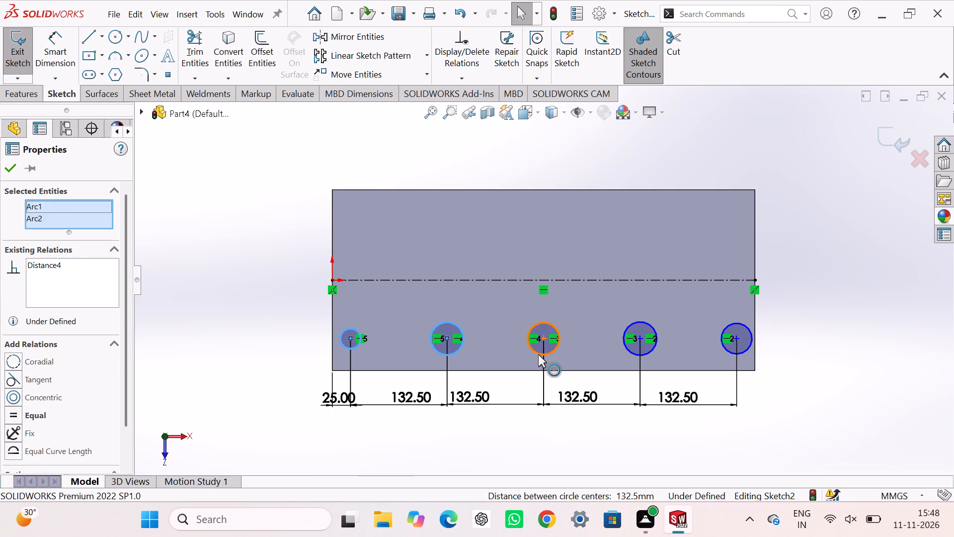
pyautogui.keyDown('ctrl'); pyautogui.click(538, 355); pyautogui.keyUp('ctrl')
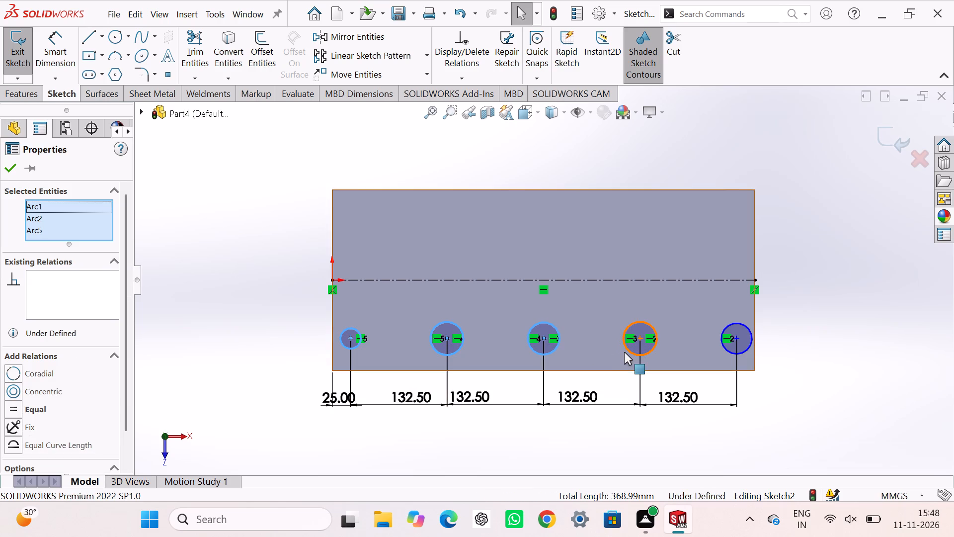
pyautogui.keyDown('ctrl'); pyautogui.click(627, 352); pyautogui.keyUp('ctrl')
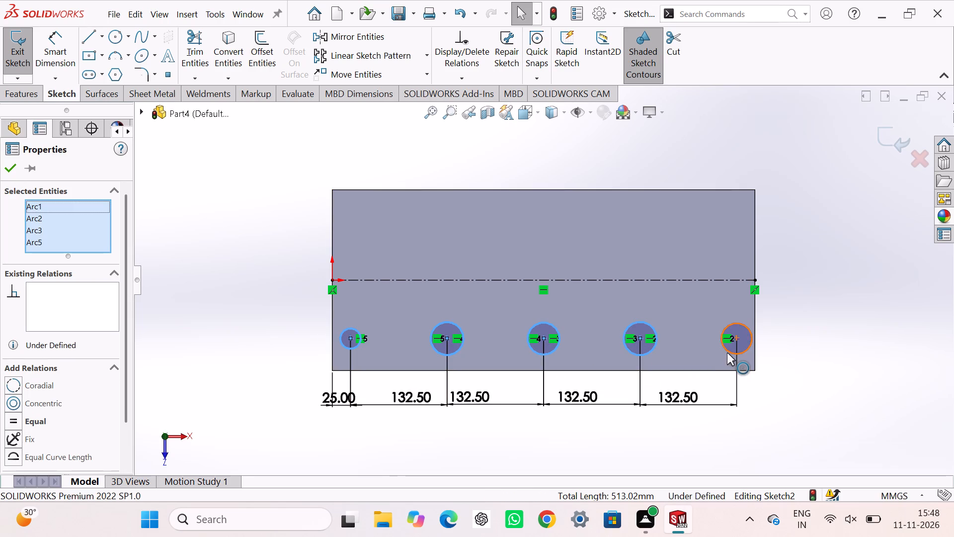
pyautogui.keyDown('ctrl'); pyautogui.click(727, 352); pyautogui.keyUp('ctrl')
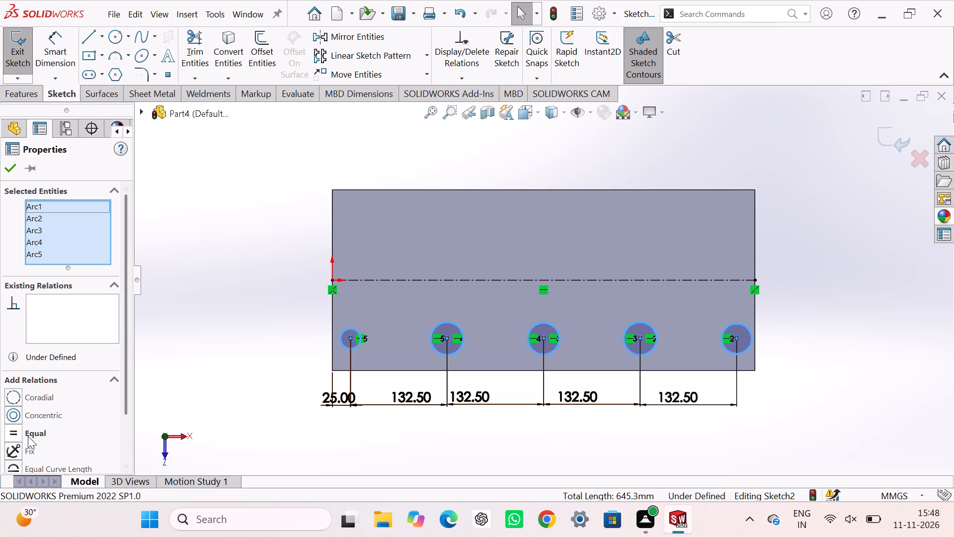
pyautogui.click(20, 432)
# Dimension the diameter of the circle nearest the origin end of the plate as 11 mm.
pyautogui.moveTo(195, 430); pyautogui.dragTo(219, 327, button='right')
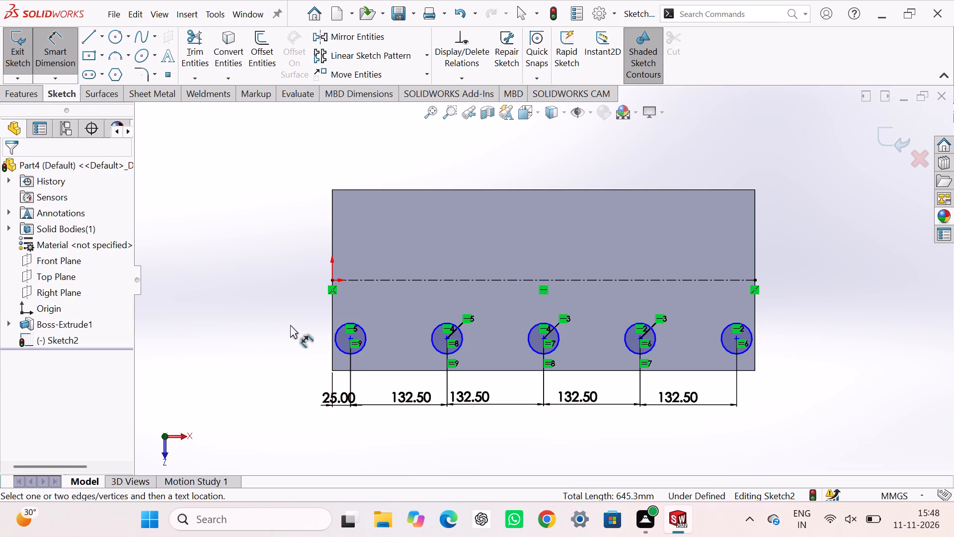
pyautogui.click(336, 346)
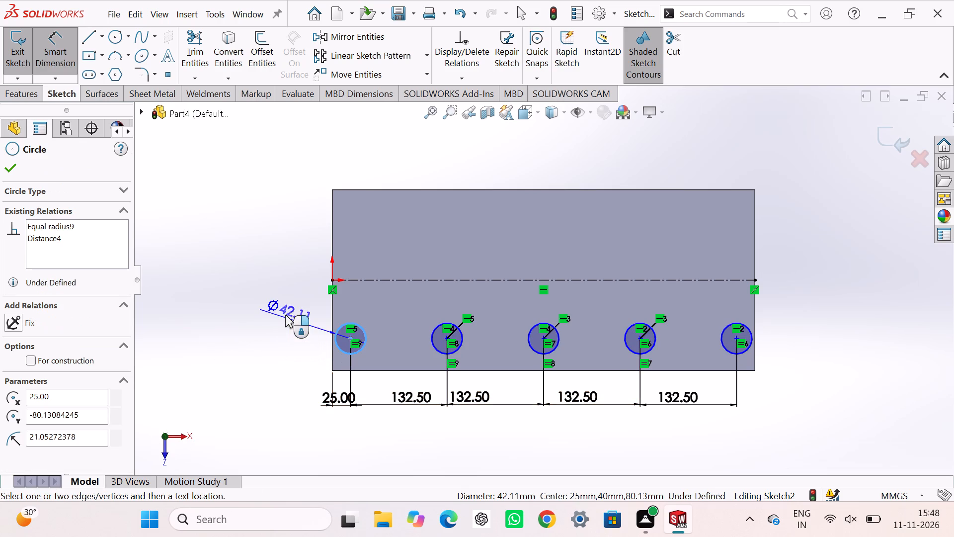
pyautogui.click(274, 327)
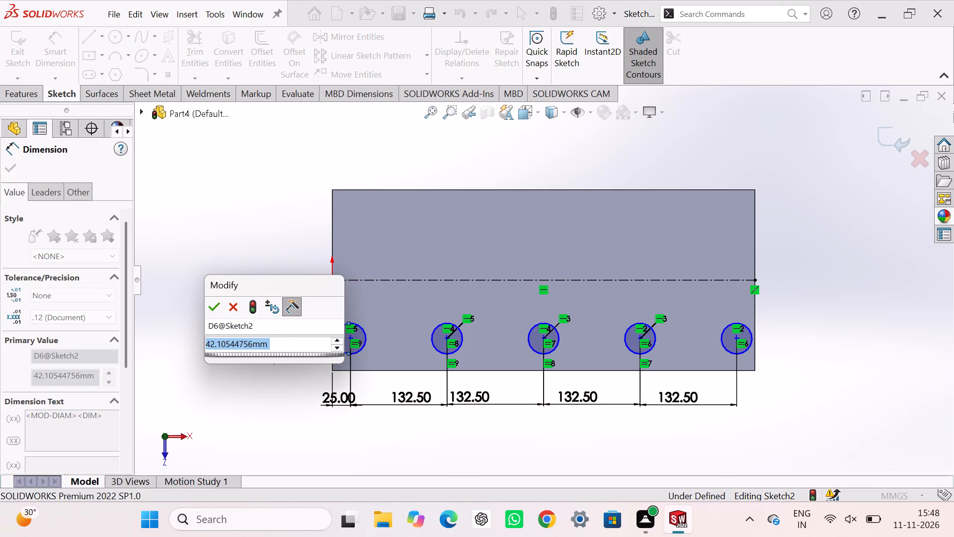
pyautogui.write('11')
pyautogui.press('Return')
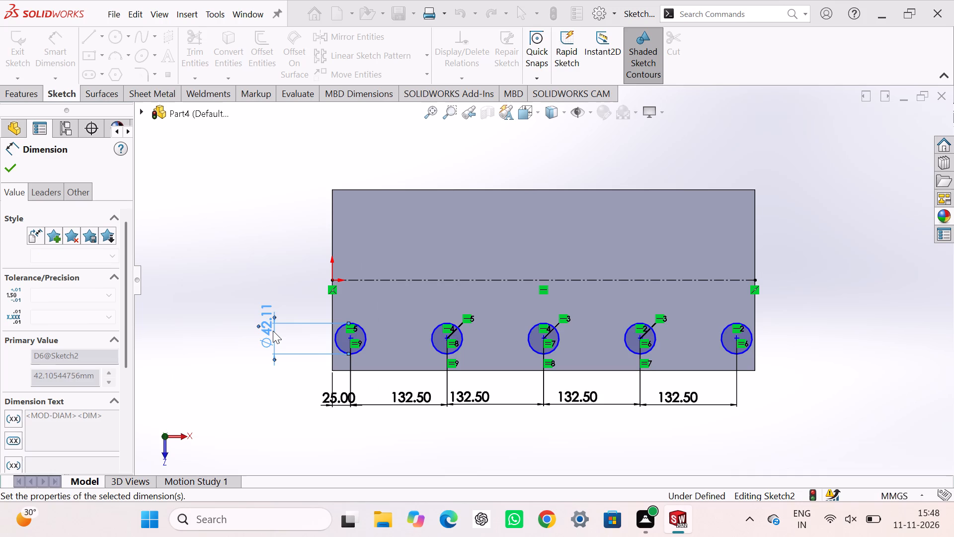
pyautogui.press('Escape')
pyautogui.press('Escape')
pyautogui.press('Escape')
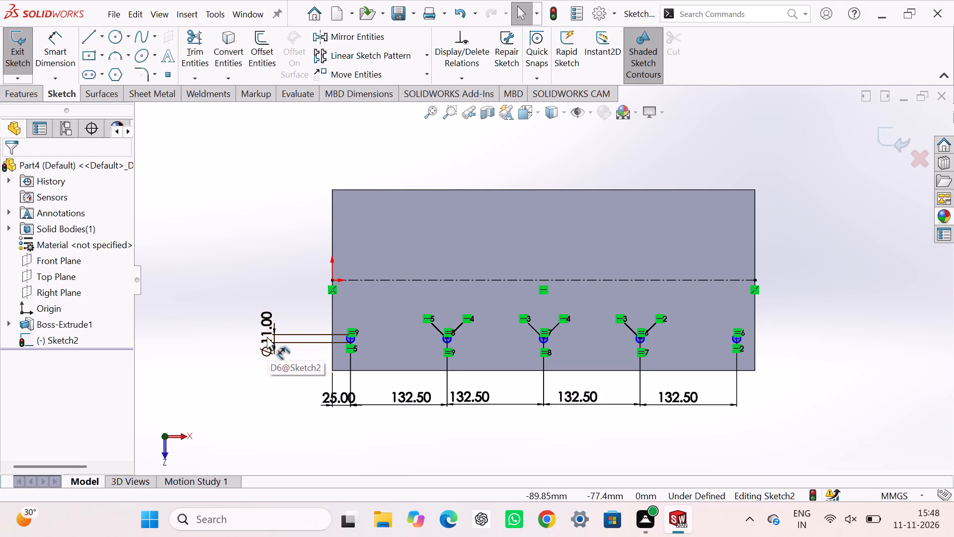
# Mirror all five 11 mm circles about the plate's horizontal centerline, keeping the originals.
pyautogui.scroll(-4, 370, 367)
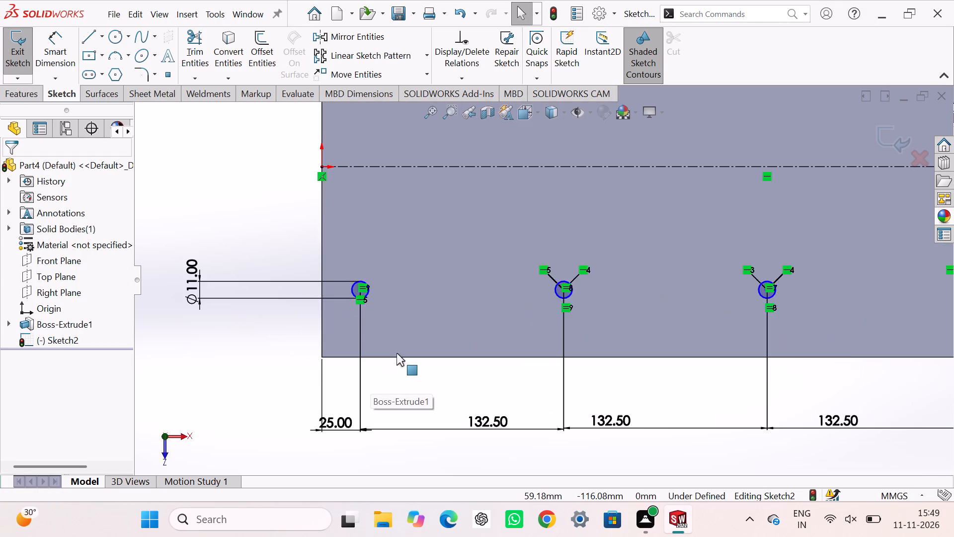
pyautogui.scroll(-1, 397, 353)
pyautogui.click(370, 279)
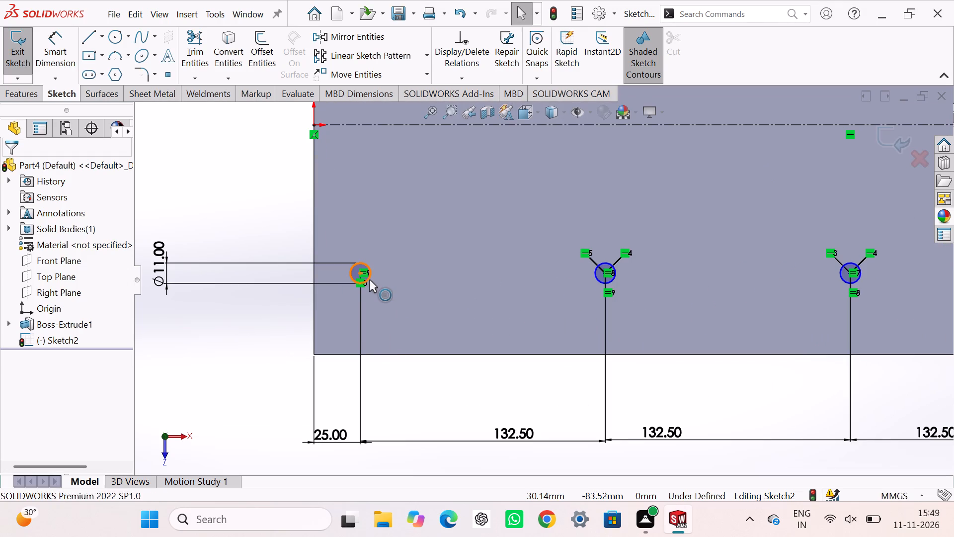
pyautogui.keyDown('ctrl'); pyautogui.click(595, 277); pyautogui.keyUp('ctrl')
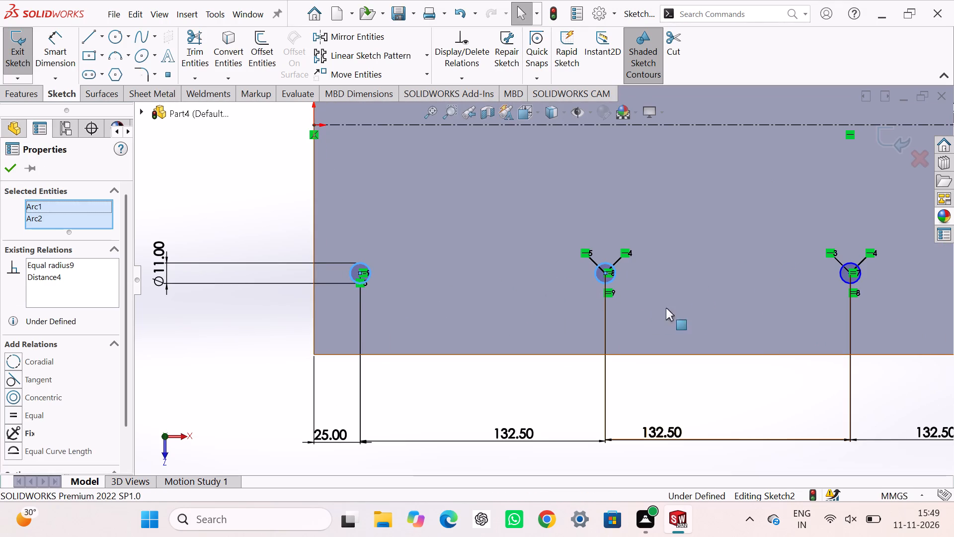
pyautogui.keyDown('ctrl'); pyautogui.click(842, 280); pyautogui.keyUp('ctrl')
pyautogui.keyDown('ctrl'); pyautogui.scroll(-1, 810, 310); pyautogui.keyUp('ctrl')
pyautogui.keyDown('ctrl'); pyautogui.scroll(2, 810, 310); pyautogui.keyUp('ctrl')
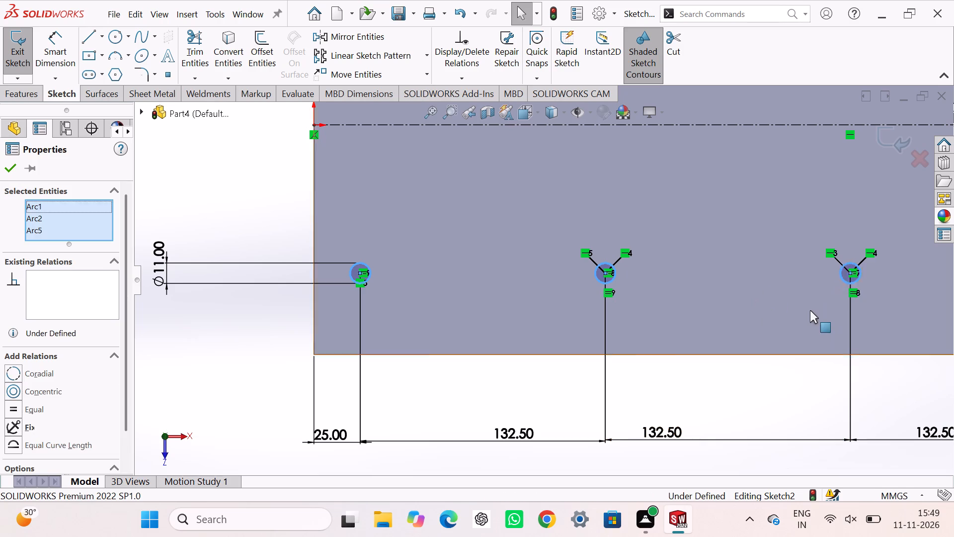
pyautogui.keyDown('ctrl'); pyautogui.scroll(3, 810, 310); pyautogui.keyUp('ctrl')
pyautogui.keyDown('ctrl'); pyautogui.scroll(-3, 812, 295); pyautogui.keyUp('ctrl')
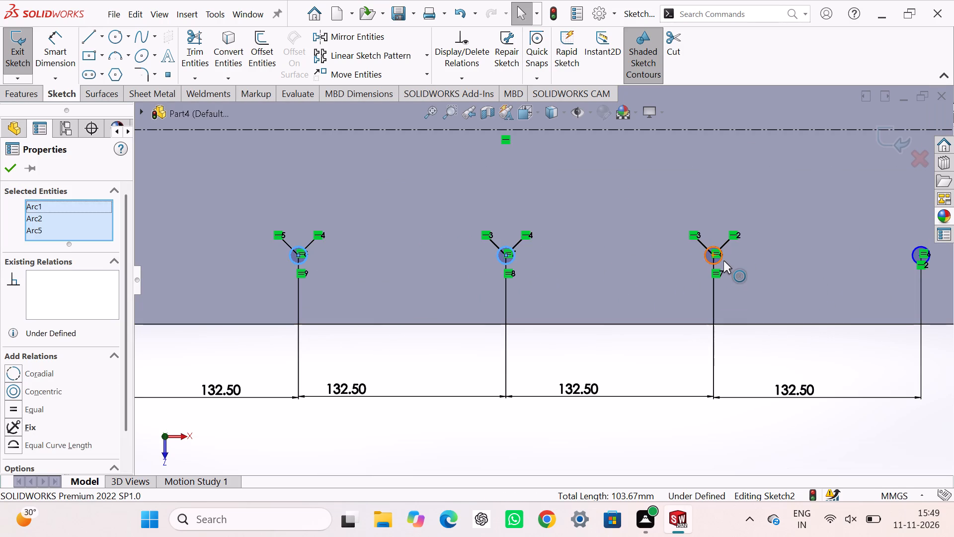
pyautogui.keyDown('ctrl'); pyautogui.click(722, 260); pyautogui.keyUp('ctrl')
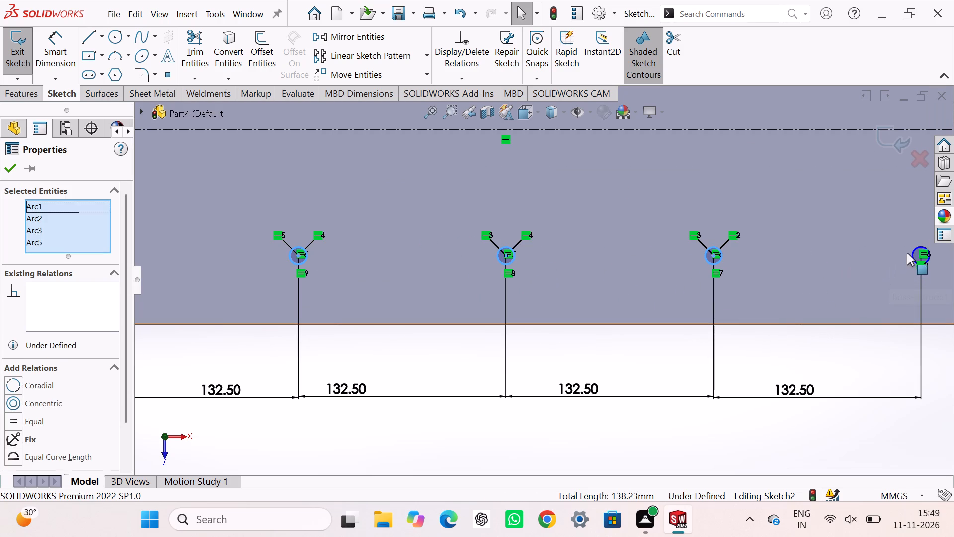
pyautogui.keyDown('ctrl'); pyautogui.click(911, 254); pyautogui.keyUp('ctrl')
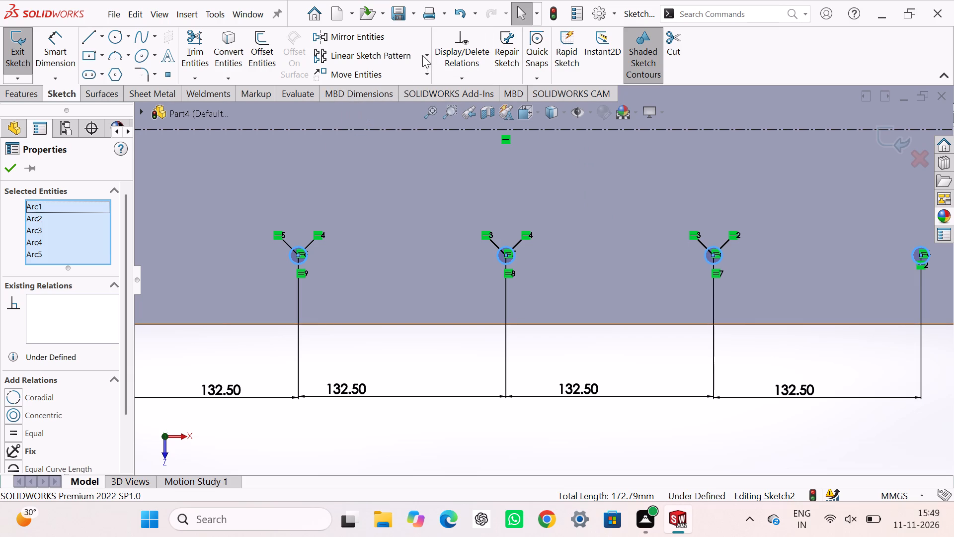
pyautogui.click(399, 42)
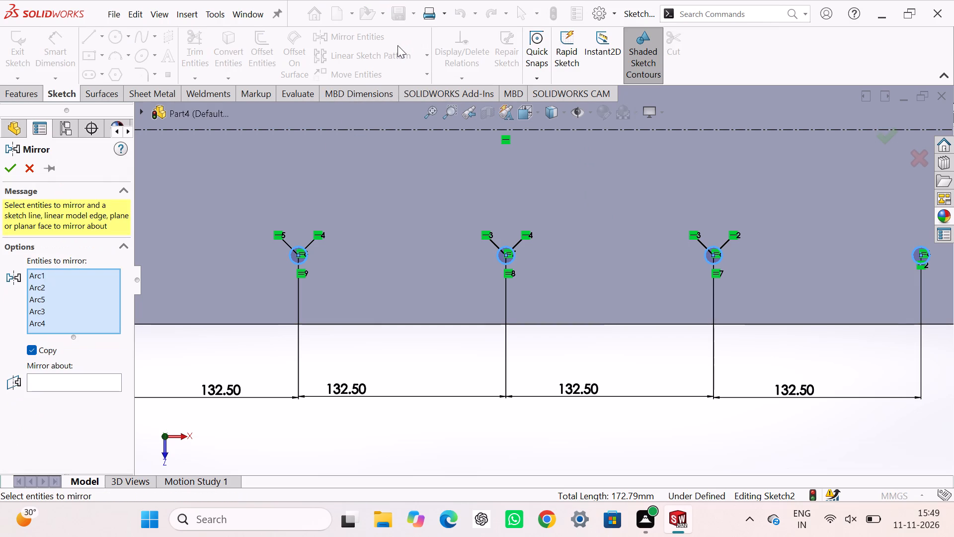
pyautogui.click(84, 383)
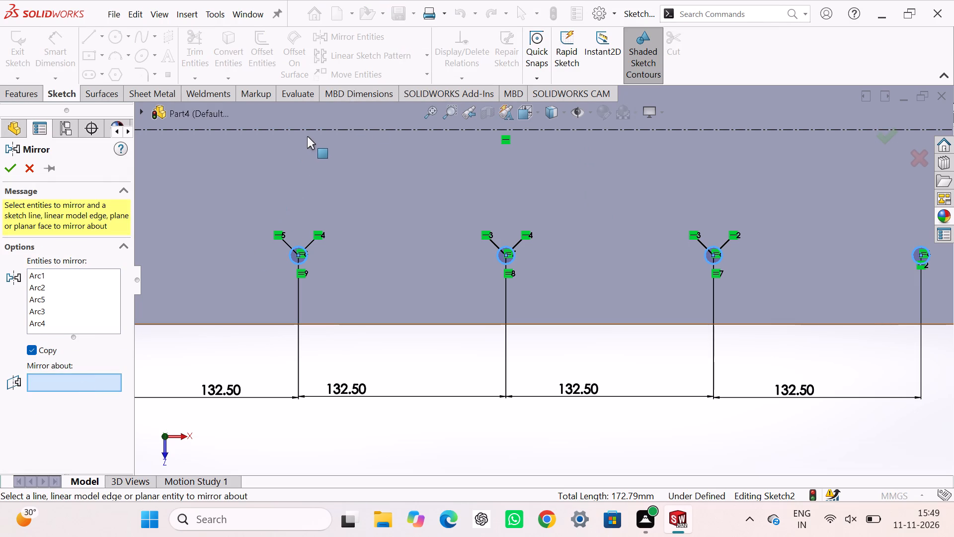
pyautogui.click(310, 132)
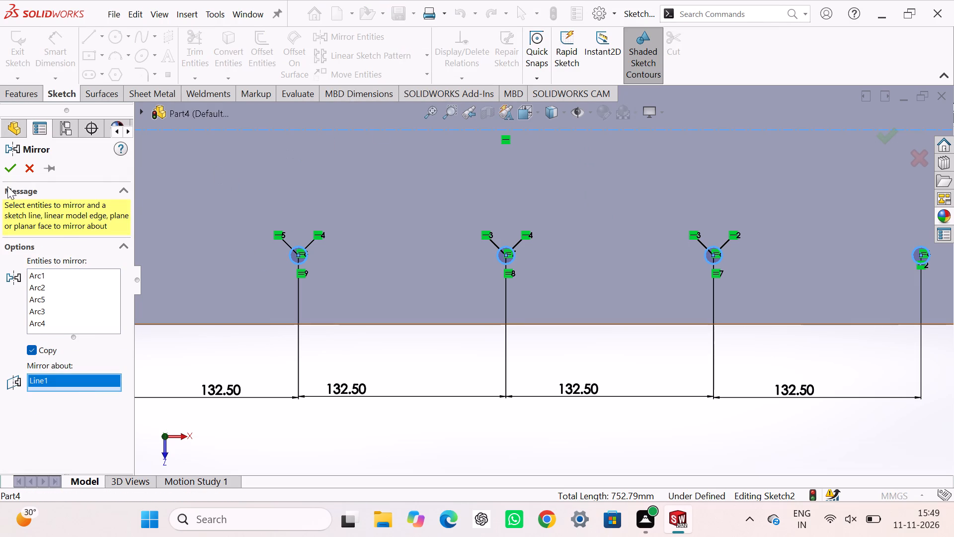
pyautogui.click(13, 174)
# Add a symmetric relation about the centerline between the center of the circle nearest the origin end and its mirrored counterpart's center.
pyautogui.scroll(5, 431, 297)
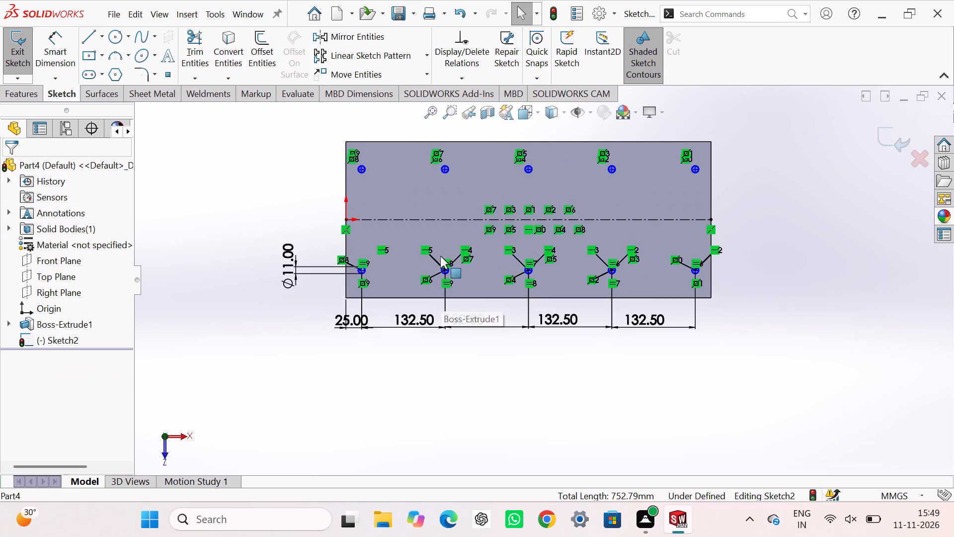
pyautogui.scroll(-4, 439, 221)
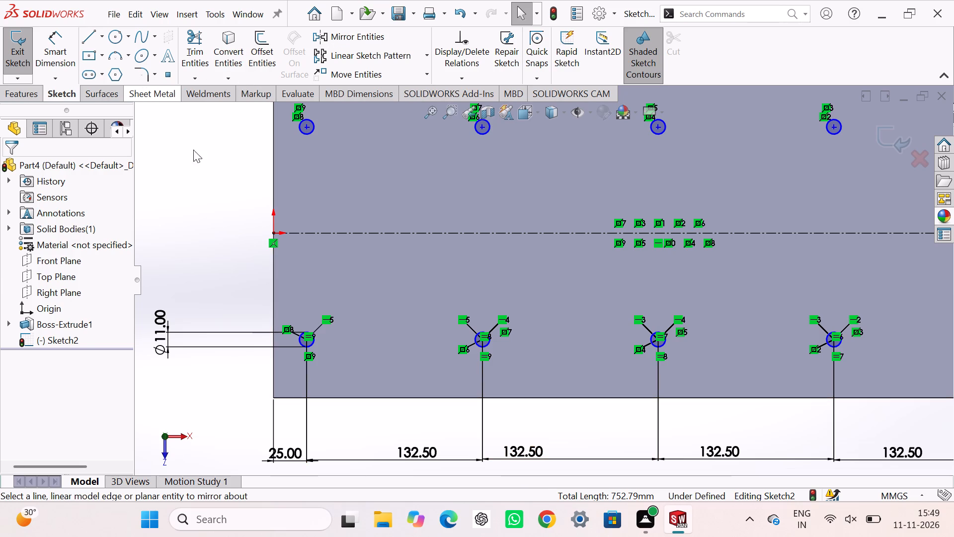
pyautogui.click(206, 153)
pyautogui.click(304, 126)
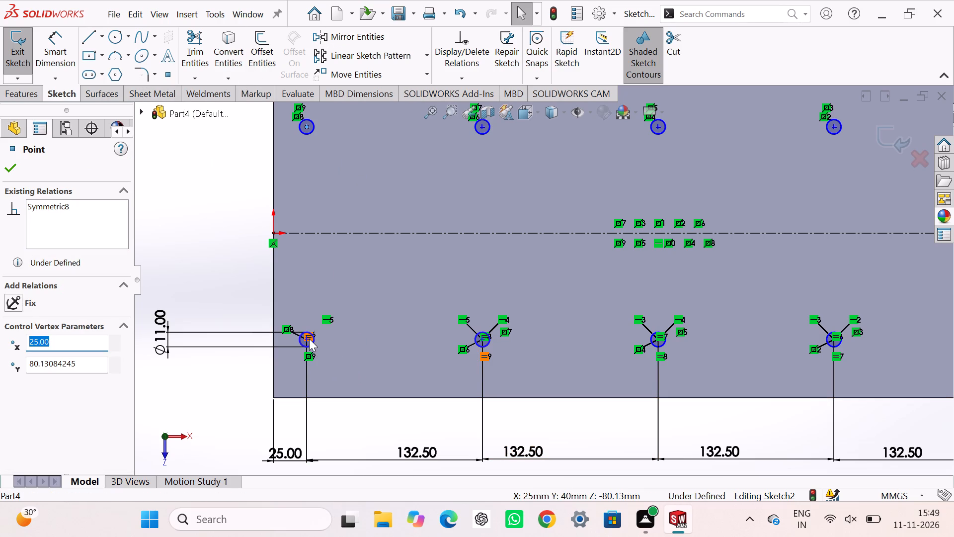
pyautogui.keyDown('ctrl'); pyautogui.scroll(-1, 306, 339); pyautogui.keyUp('ctrl')
pyautogui.keyDown('ctrl'); pyautogui.scroll(4, 311, 343); pyautogui.keyUp('ctrl')
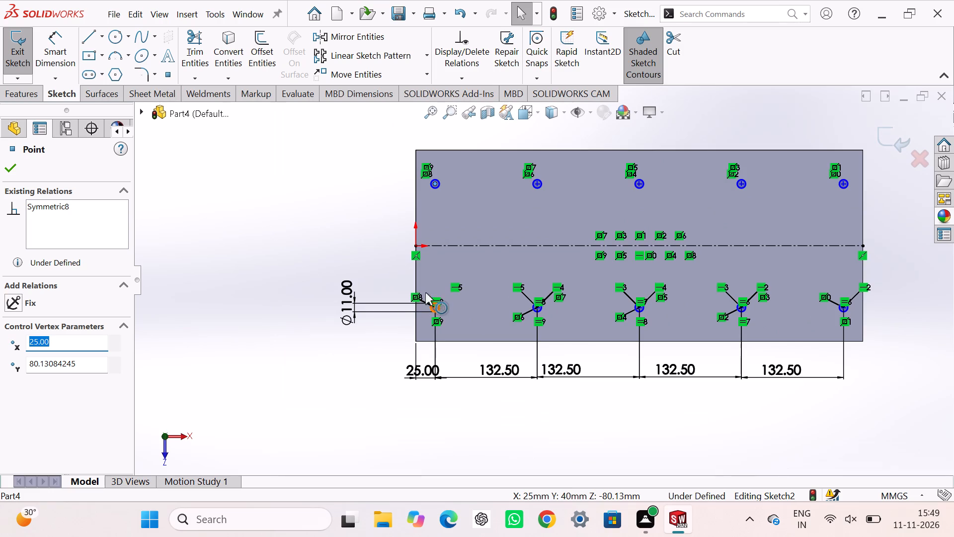
pyautogui.keyDown('ctrl'); pyautogui.scroll(-6, 433, 311); pyautogui.keyUp('ctrl')
pyautogui.keyDown('ctrl'); pyautogui.scroll(-3, 495, 291); pyautogui.keyUp('ctrl')
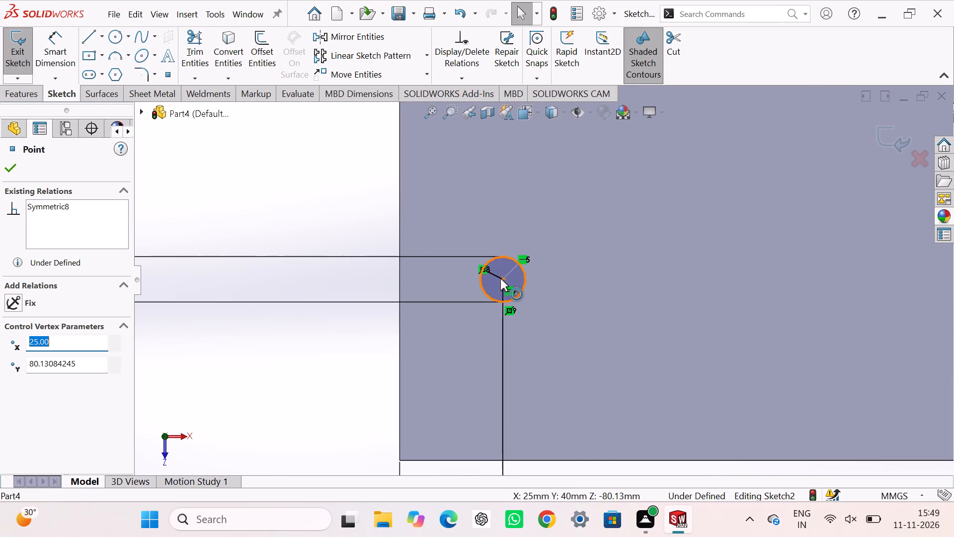
pyautogui.keyDown('ctrl'); pyautogui.click(502, 279); pyautogui.keyUp('ctrl')
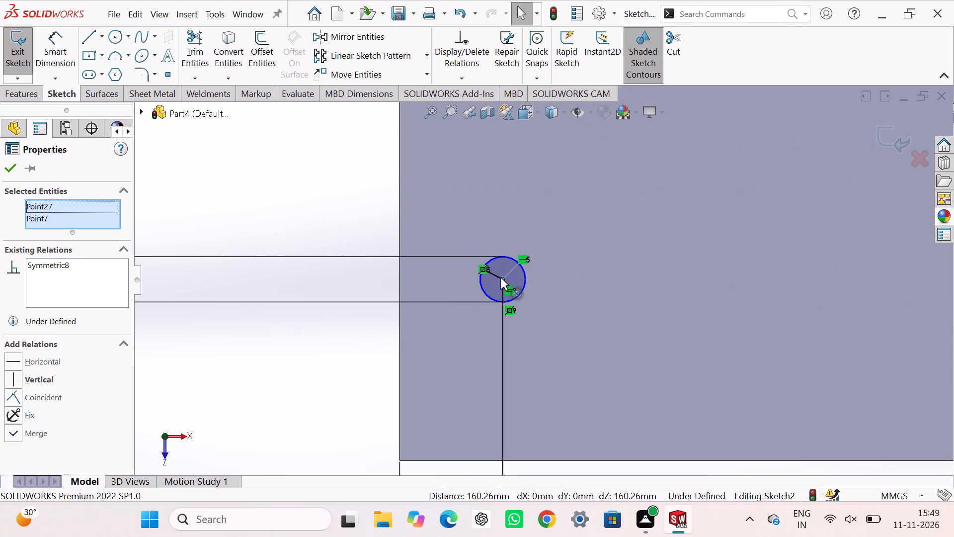
pyautogui.keyDown('ctrl'); pyautogui.scroll(6, 497, 240); pyautogui.keyUp('ctrl')
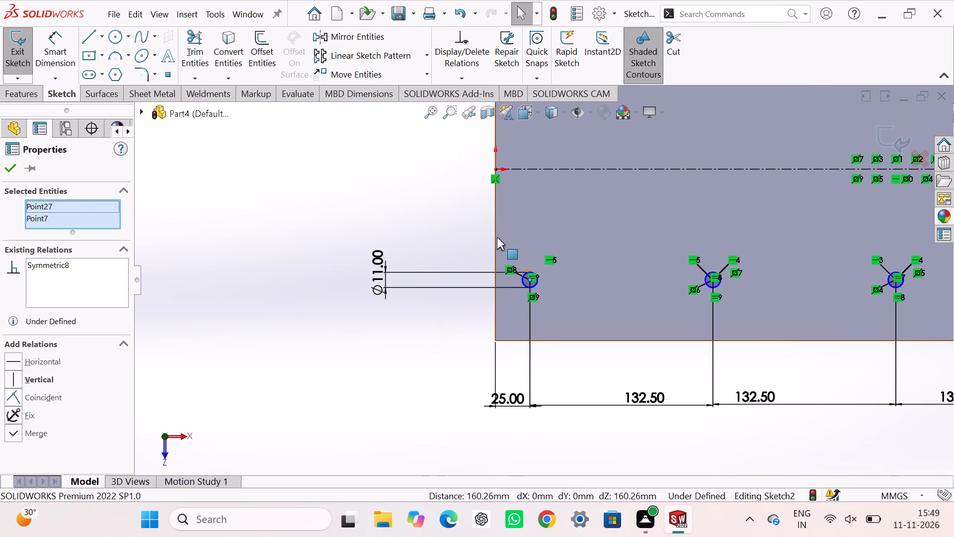
pyautogui.keyDown('ctrl'); pyautogui.scroll(3, 515, 187); pyautogui.keyUp('ctrl')
pyautogui.keyDown('ctrl'); pyautogui.scroll(-2, 544, 190); pyautogui.keyUp('ctrl')
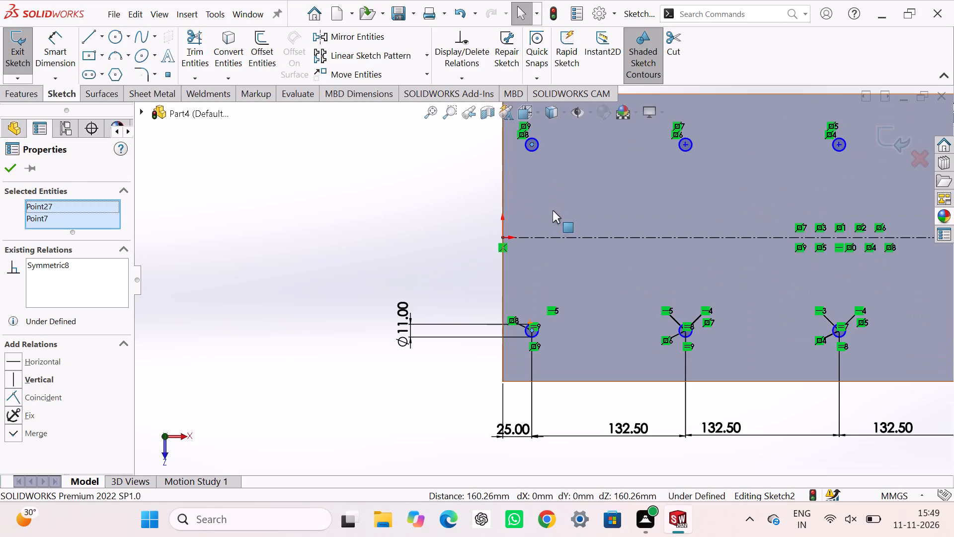
pyautogui.keyDown('ctrl'); pyautogui.click(561, 237); pyautogui.keyUp('ctrl')
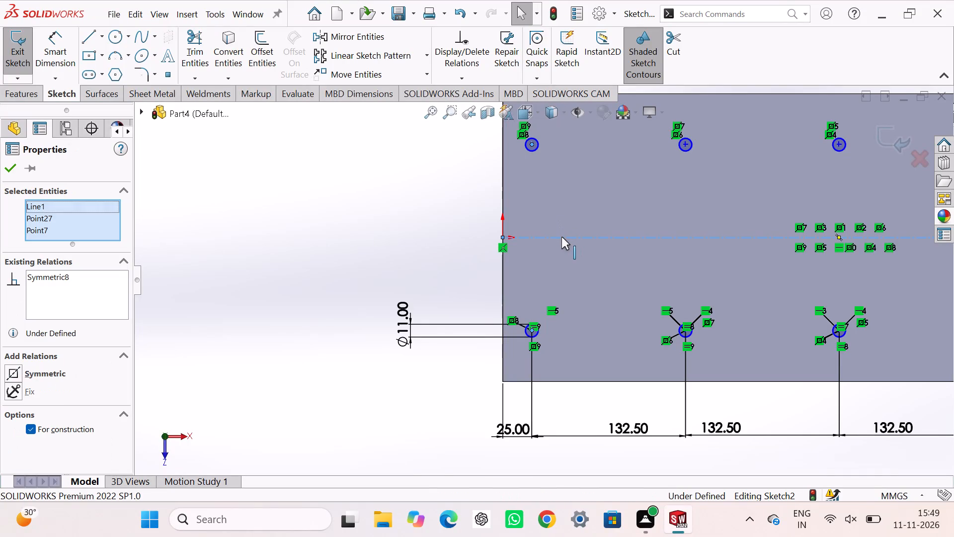
pyautogui.click(58, 375)
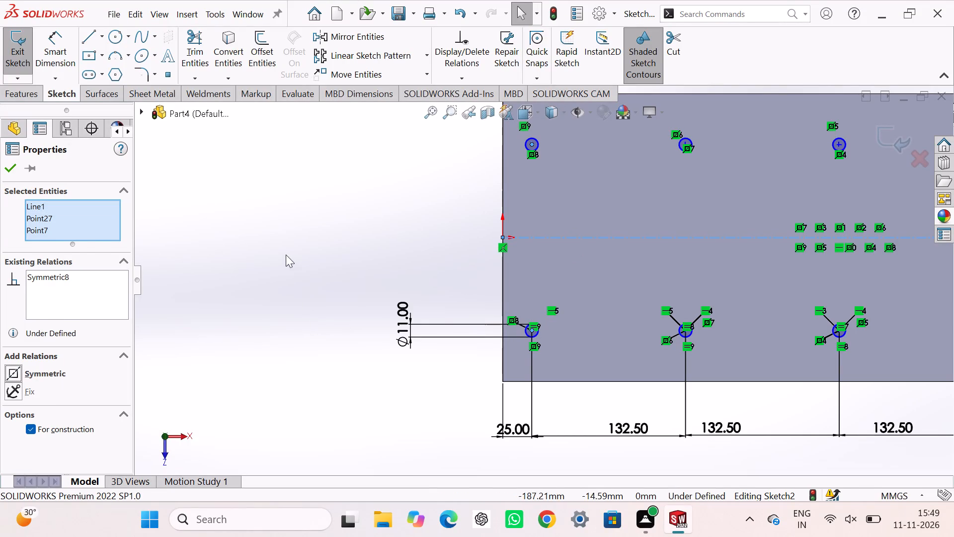
pyautogui.click(286, 255)
pyautogui.scroll(3, 725, 315)
pyautogui.scroll(-1, 672, 260)
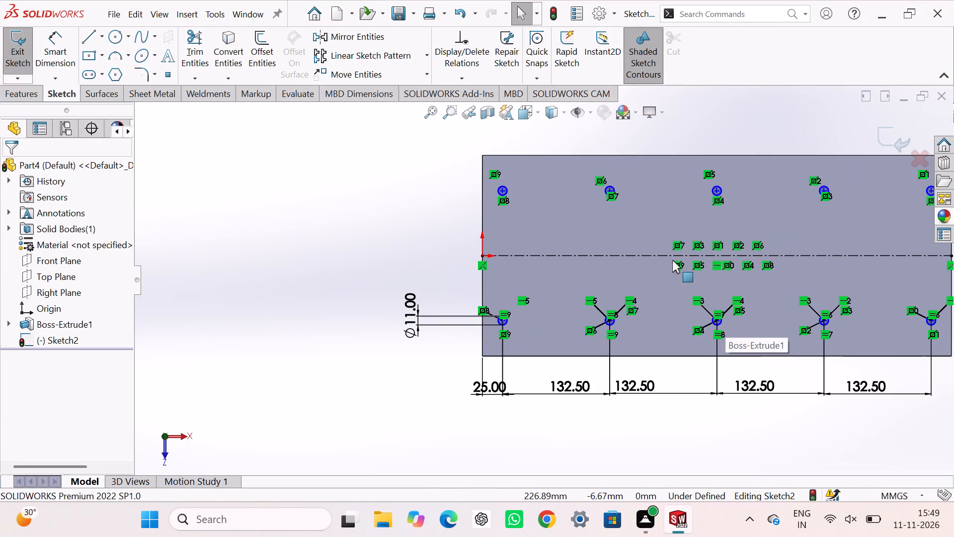
# Dimension the distance between the circle nearest the origin end and its mirrored counterpart as 184 mm.
pyautogui.moveTo(290, 278); pyautogui.dragTo(300, 165, button='right')
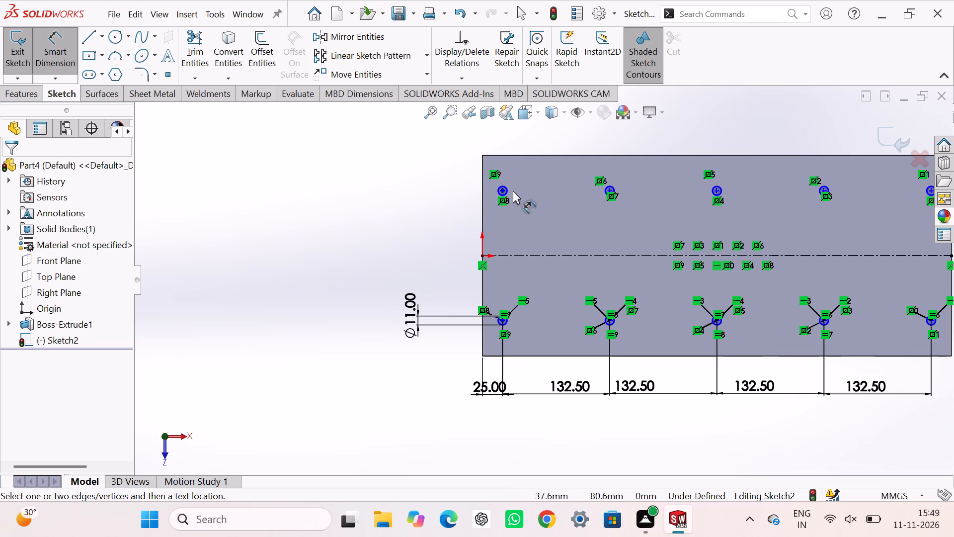
pyautogui.click(506, 191)
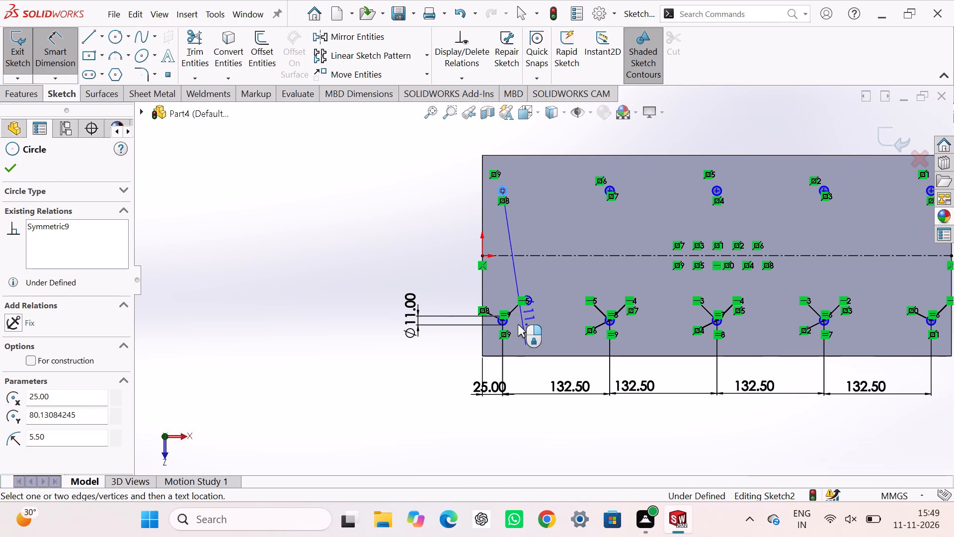
pyautogui.click(504, 325)
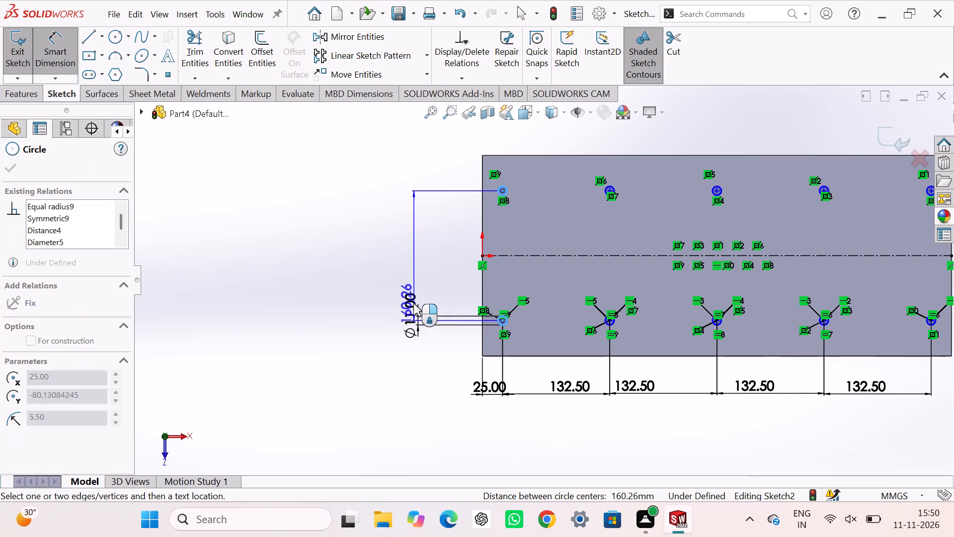
pyautogui.click(430, 274)
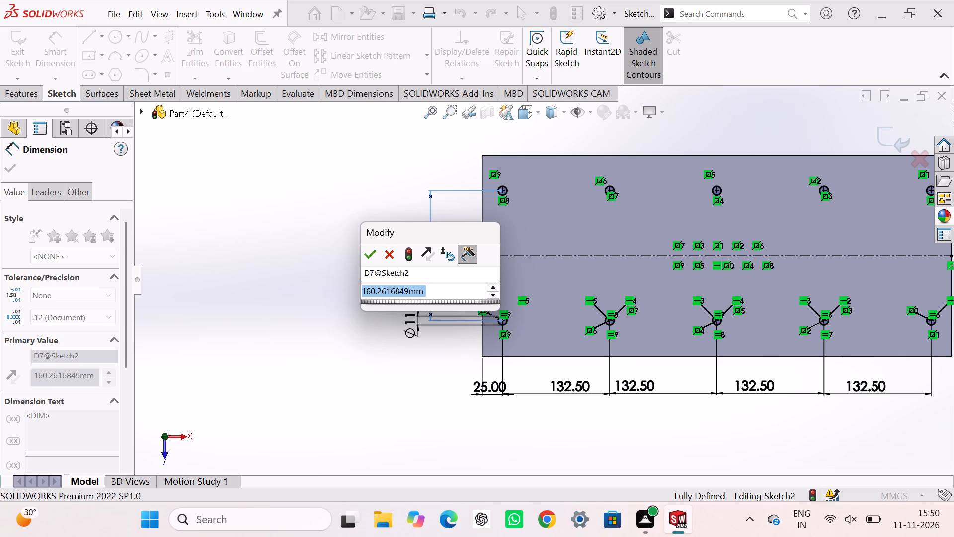
pyautogui.press('1')
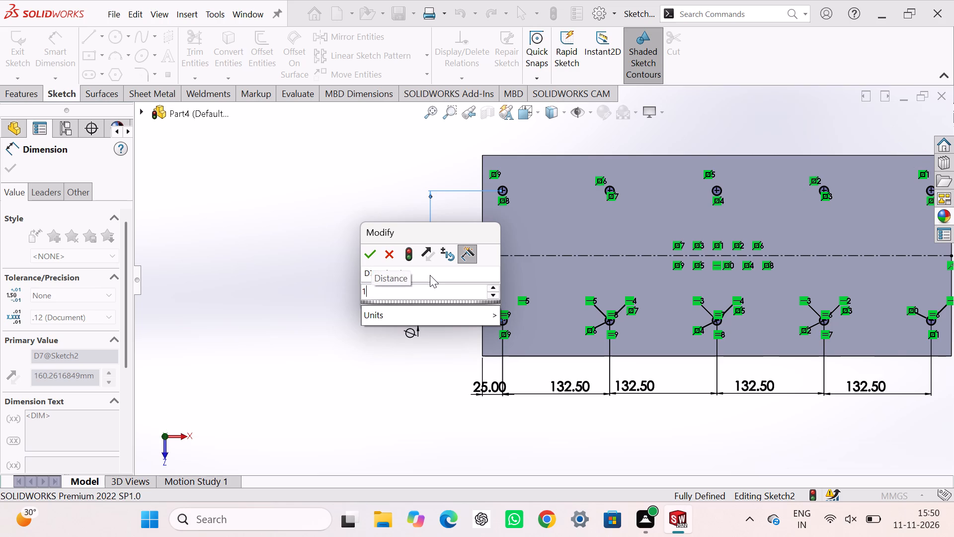
pyautogui.press('8')
pyautogui.press('4')
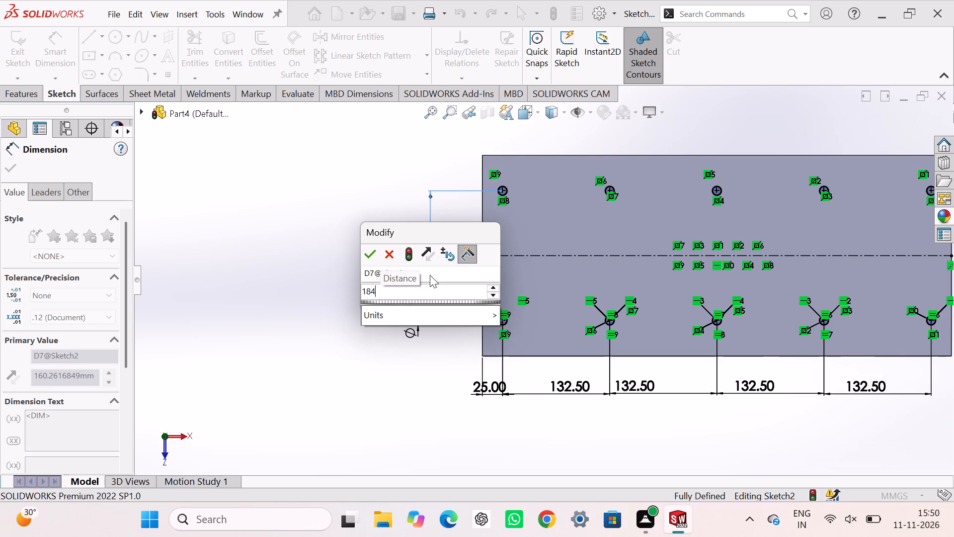
pyautogui.press('Return')
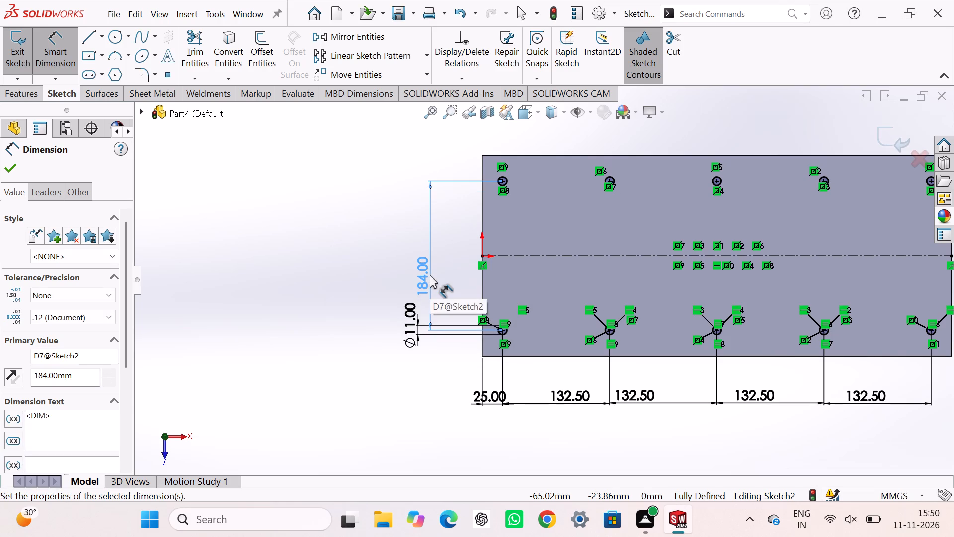
pyautogui.click(334, 244)
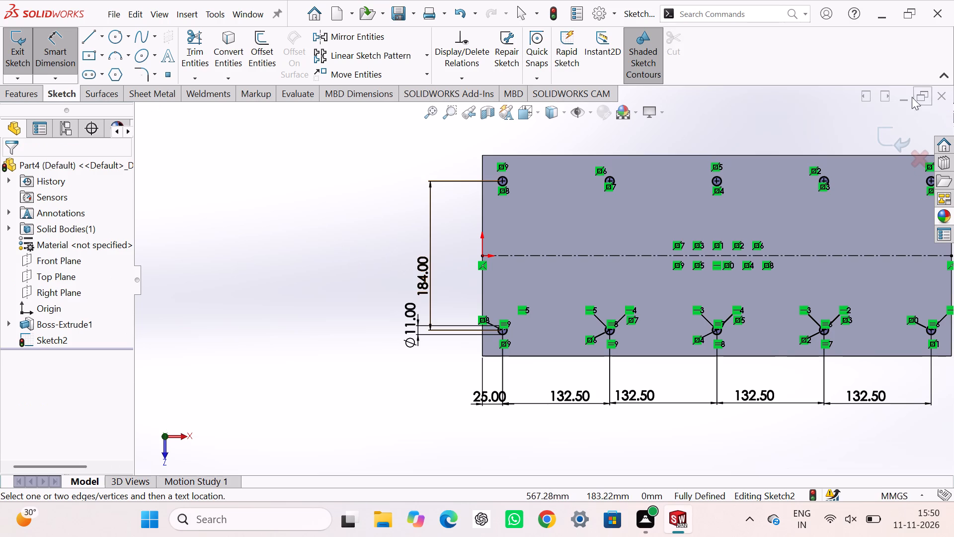
# Exit the sketch and cut-extrude the ten circles through the plate with a blind depth of 580 mm.
pyautogui.click(896, 129)
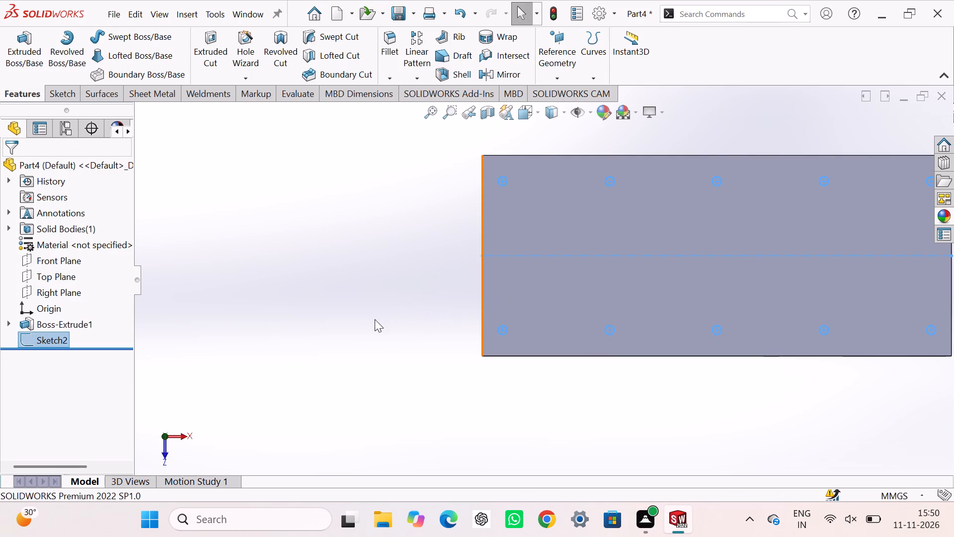
pyautogui.moveTo(375, 319); pyautogui.dragTo(332, 146, button='middle')
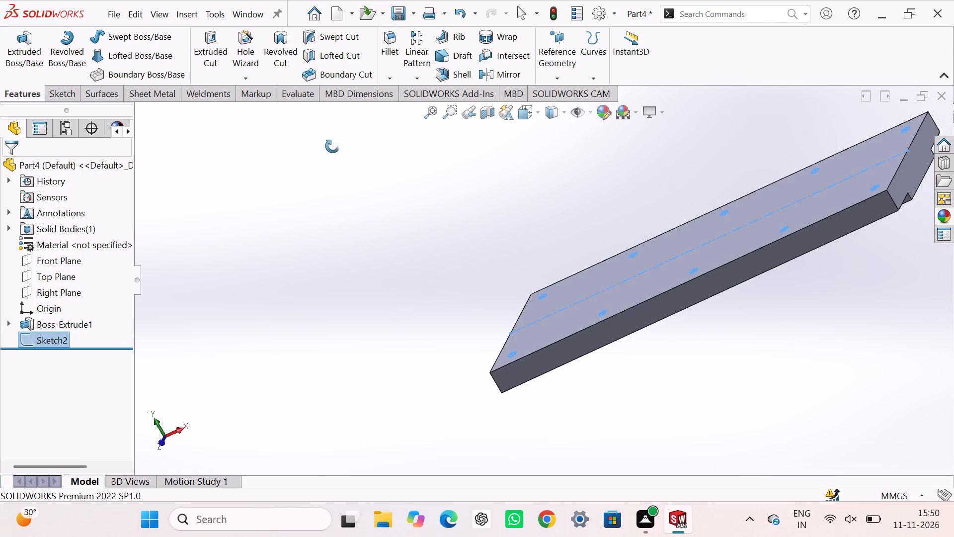
pyautogui.moveTo(332, 146); pyautogui.dragTo(311, 194, button='middle')
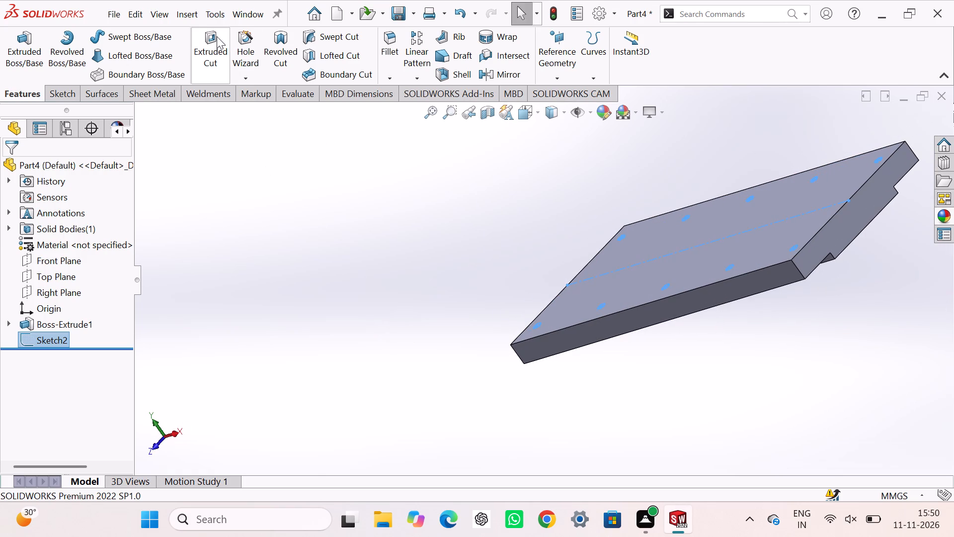
pyautogui.click(215, 36)
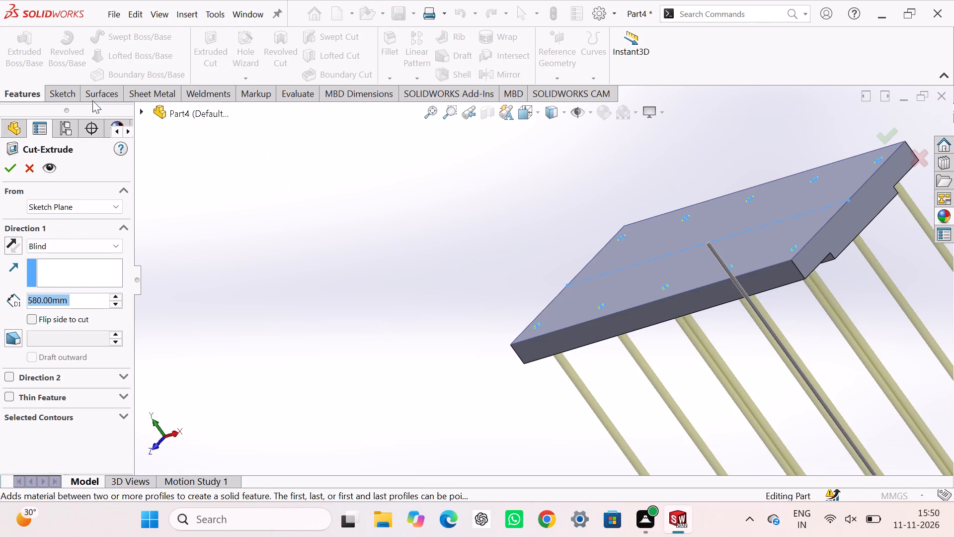
pyautogui.click(4, 167)
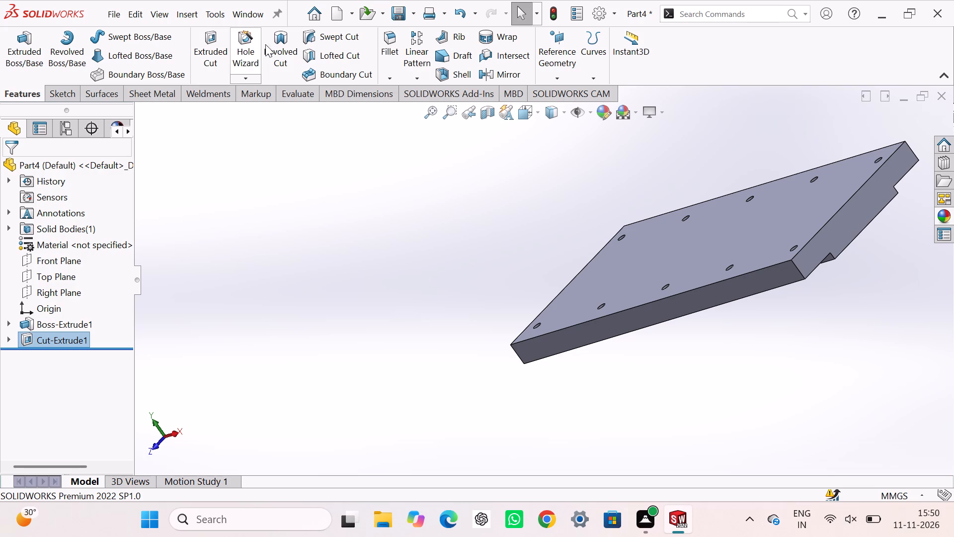
# Start a 6 mm, 45° chamfer and select the broad-face edges of all five holes in the mirrored row.
pyautogui.click(395, 78)
pyautogui.click(403, 110)
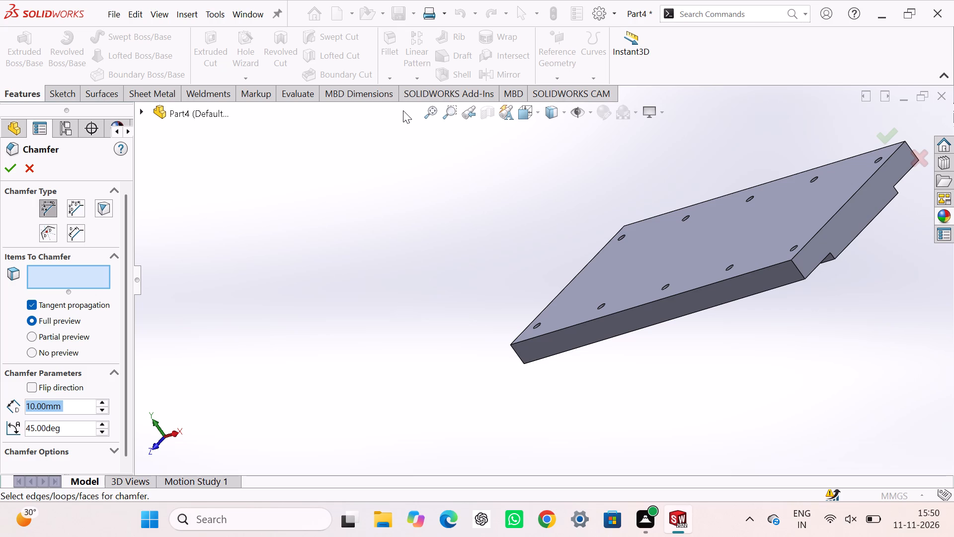
pyautogui.press('6')
pyautogui.press('Return')
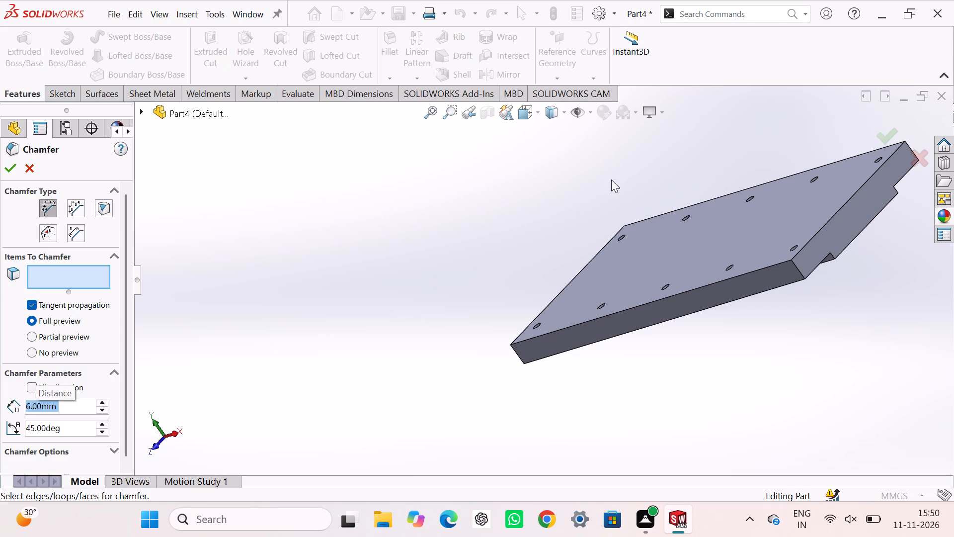
pyautogui.moveTo(613, 180); pyautogui.dragTo(645, 271, button='middle')
pyautogui.scroll(-5, 576, 155)
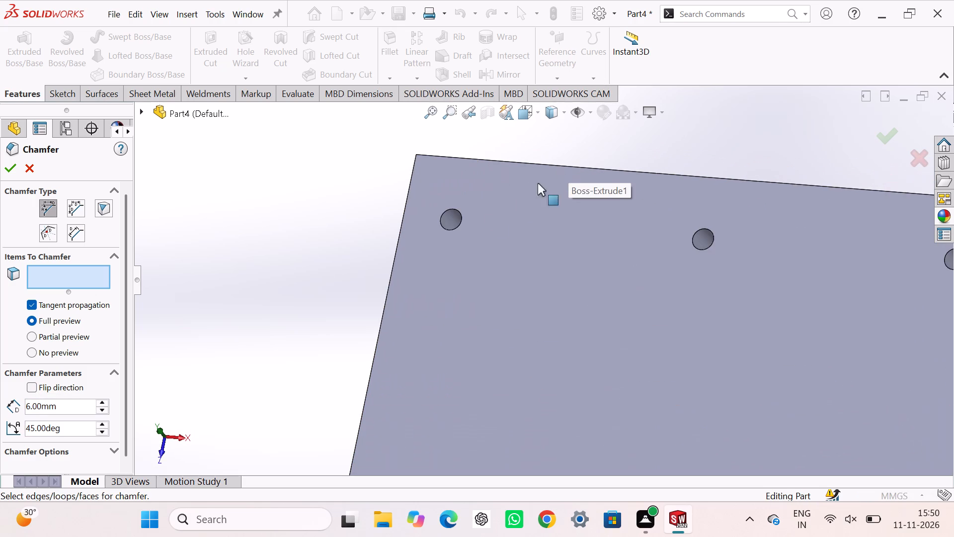
pyautogui.click(459, 209)
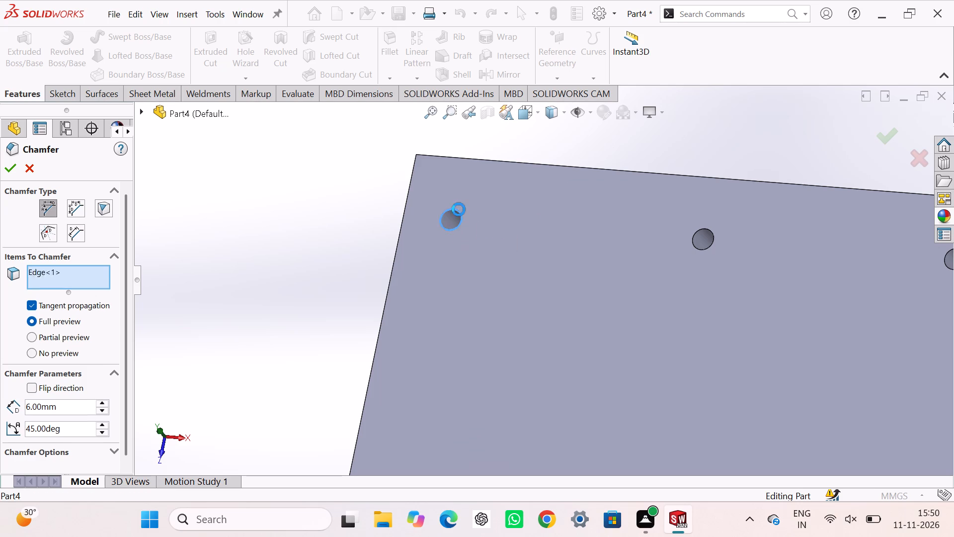
pyautogui.click(714, 236)
pyautogui.scroll(4, 728, 250)
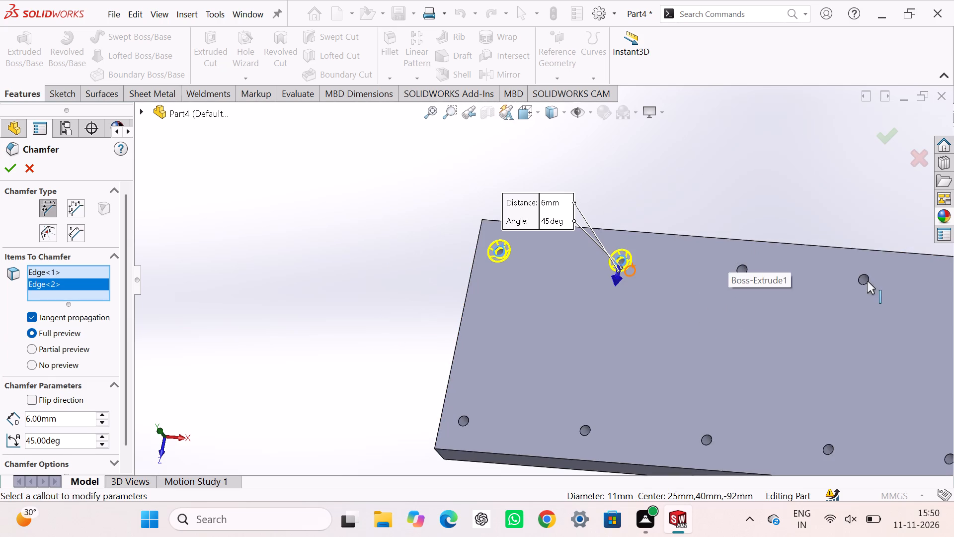
pyautogui.scroll(-3, 778, 287)
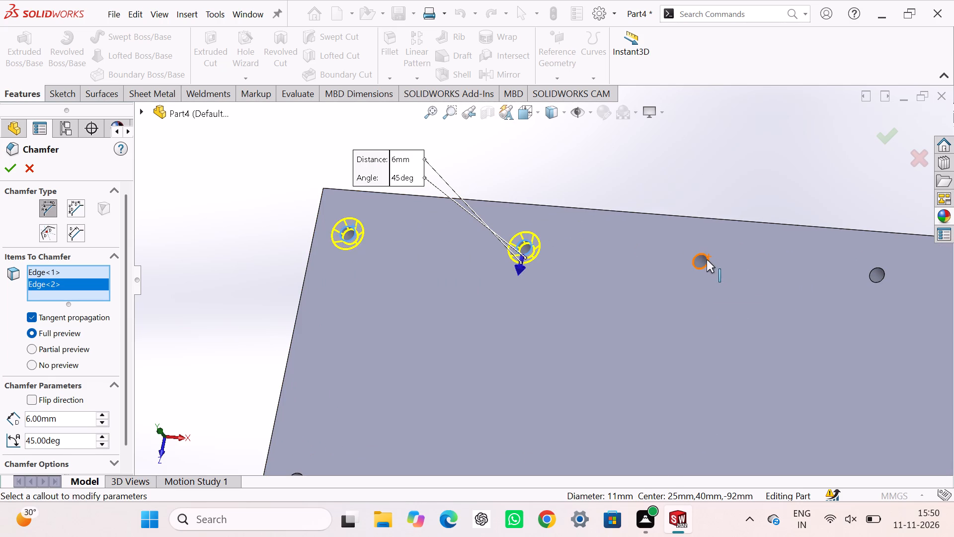
pyautogui.click(707, 260)
pyautogui.click(882, 277)
pyautogui.scroll(4, 882, 277)
pyautogui.scroll(-5, 786, 300)
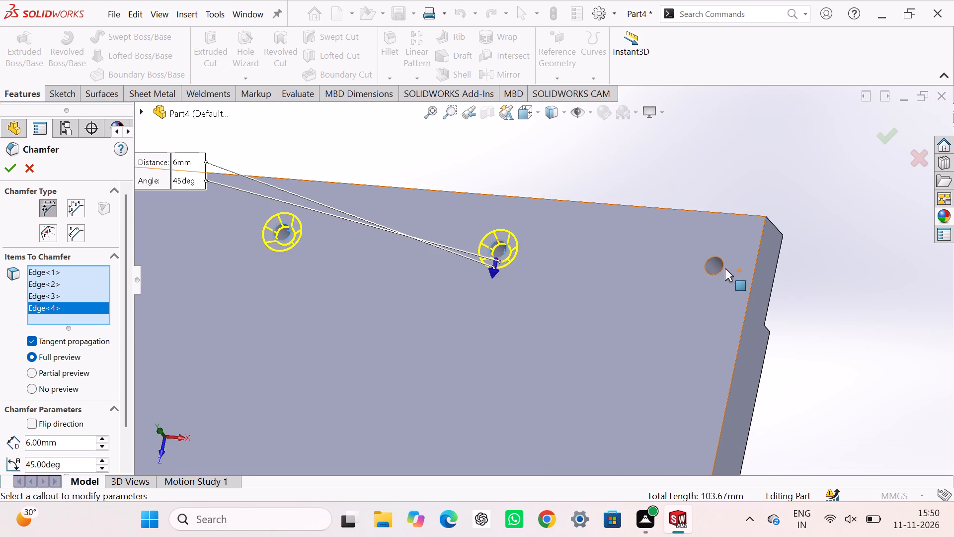
pyautogui.click(722, 267)
pyautogui.scroll(5, 720, 280)
pyautogui.scroll(-2, 596, 373)
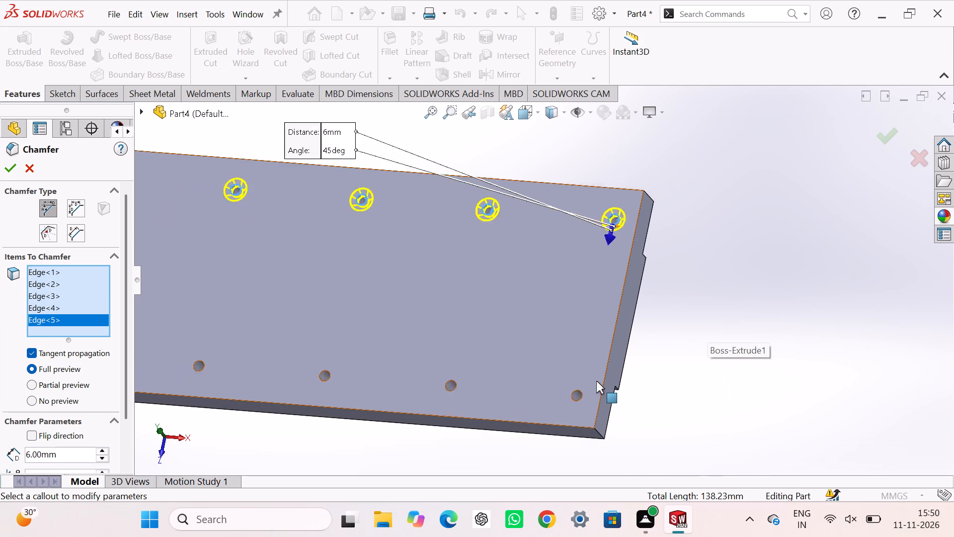
# Add the two original-row holes farthest from the origin end to the chamfer selection, dropping the extra edge picked on the second hole.
pyautogui.scroll(-4, 596, 381)
pyautogui.click(539, 387)
pyautogui.scroll(3, 483, 386)
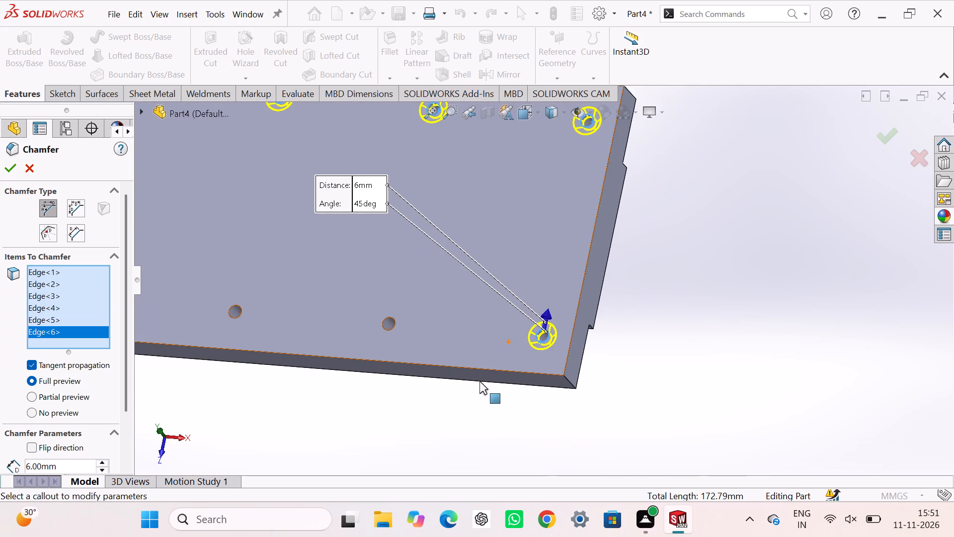
pyautogui.scroll(-4, 412, 360)
pyautogui.click(403, 296)
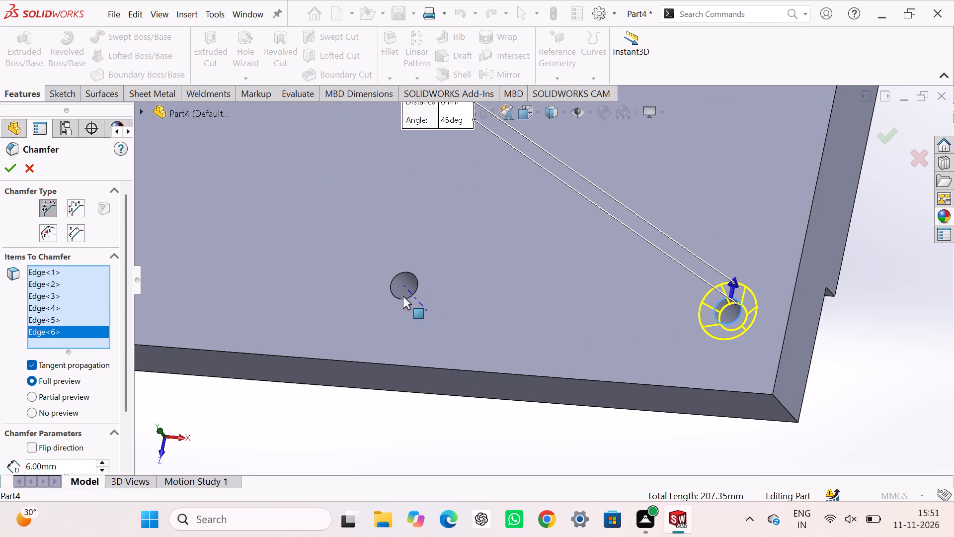
pyautogui.scroll(4, 384, 305)
pyautogui.scroll(-2, 503, 288)
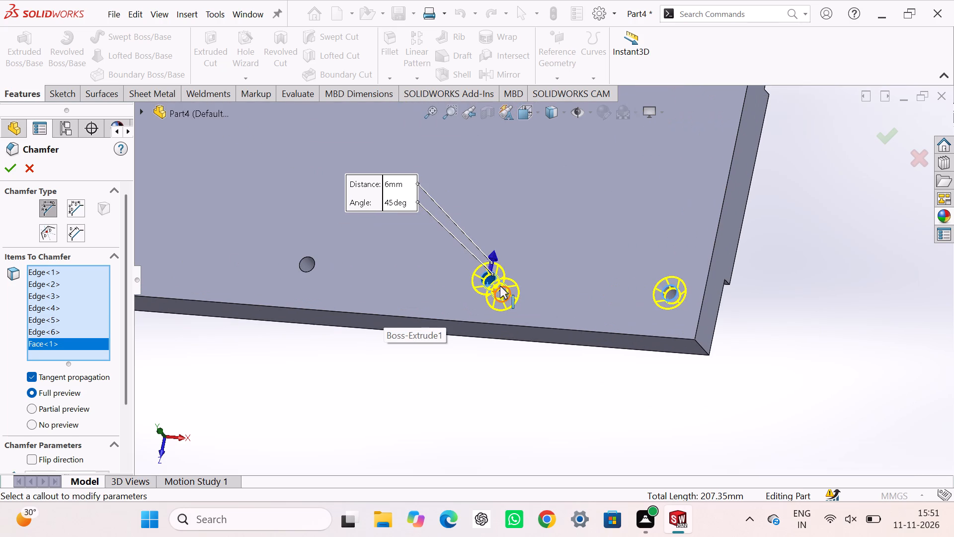
pyautogui.click(500, 286)
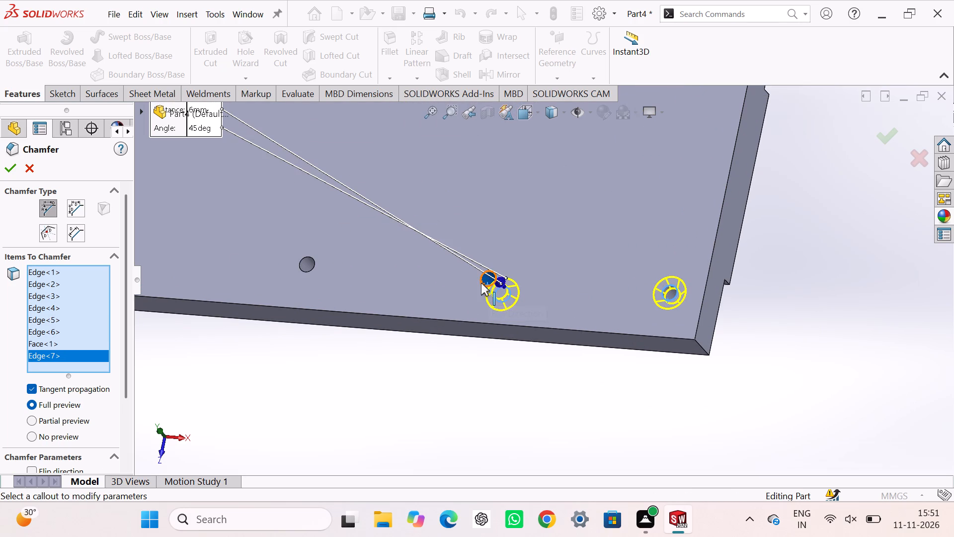
pyautogui.click(481, 283)
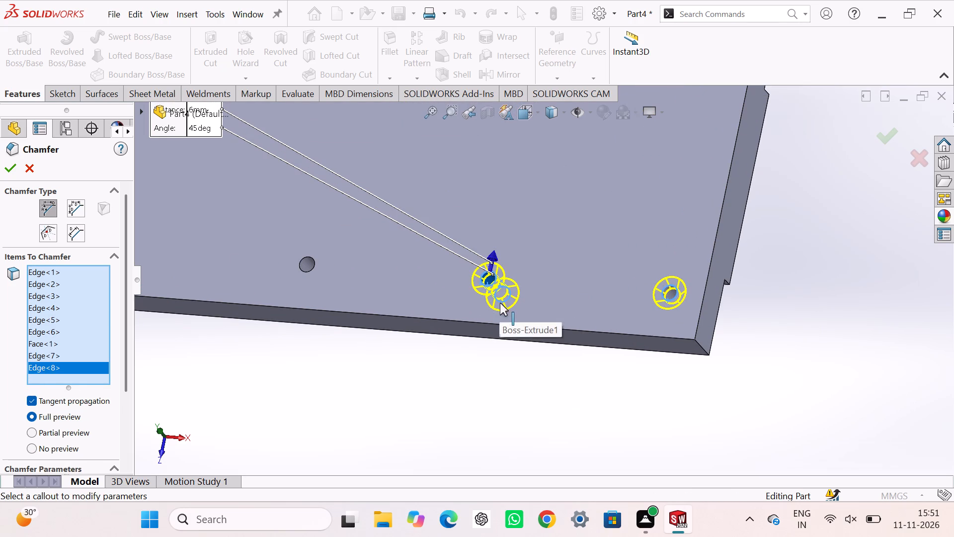
pyautogui.click(500, 303)
# Add the remaining three original-row hole edges, remove the plate face from the selection, and apply the 6 mm, 45° chamfer.
pyautogui.scroll(4, 460, 303)
pyautogui.scroll(-4, 441, 286)
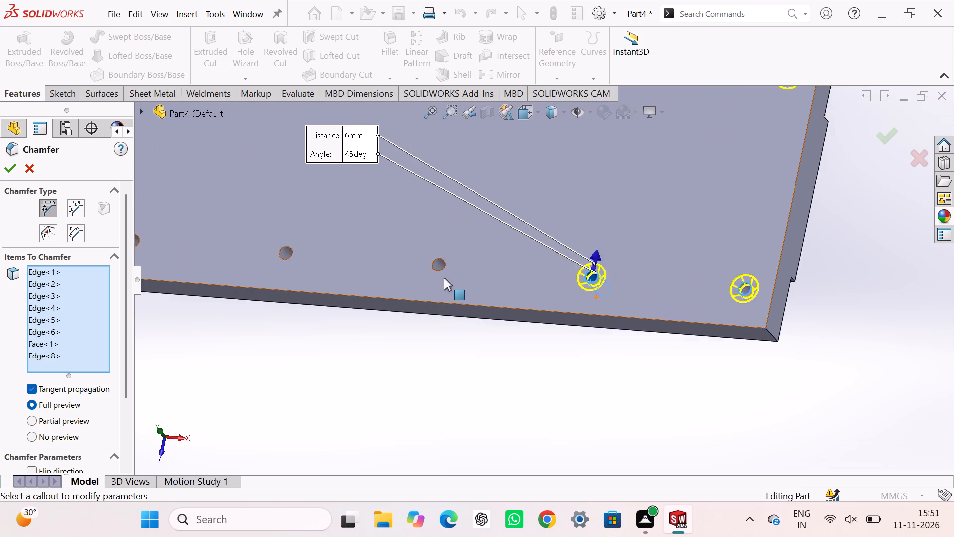
pyautogui.scroll(-1, 444, 278)
pyautogui.click(439, 254)
pyautogui.scroll(3, 403, 272)
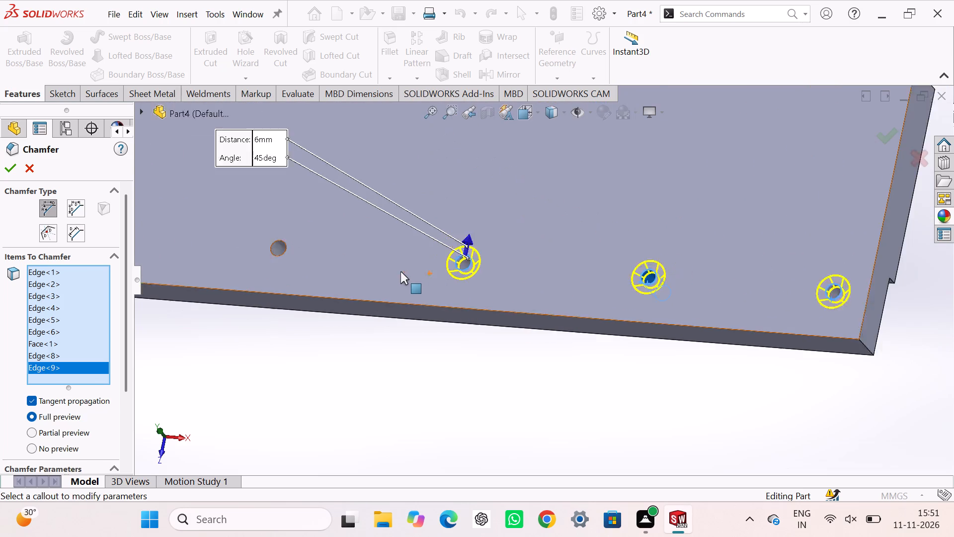
pyautogui.scroll(-5, 373, 261)
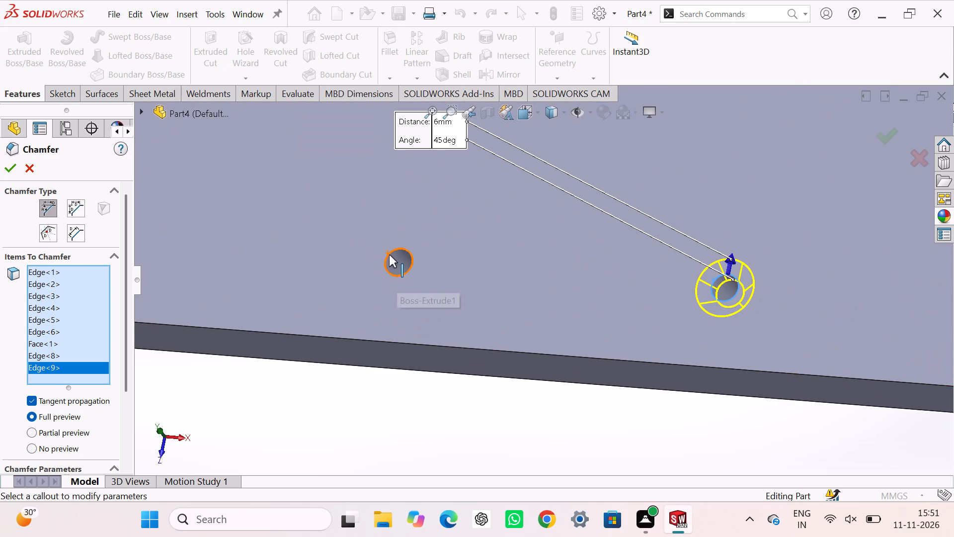
pyautogui.click(389, 255)
pyautogui.scroll(4, 336, 272)
pyautogui.scroll(-2, 336, 272)
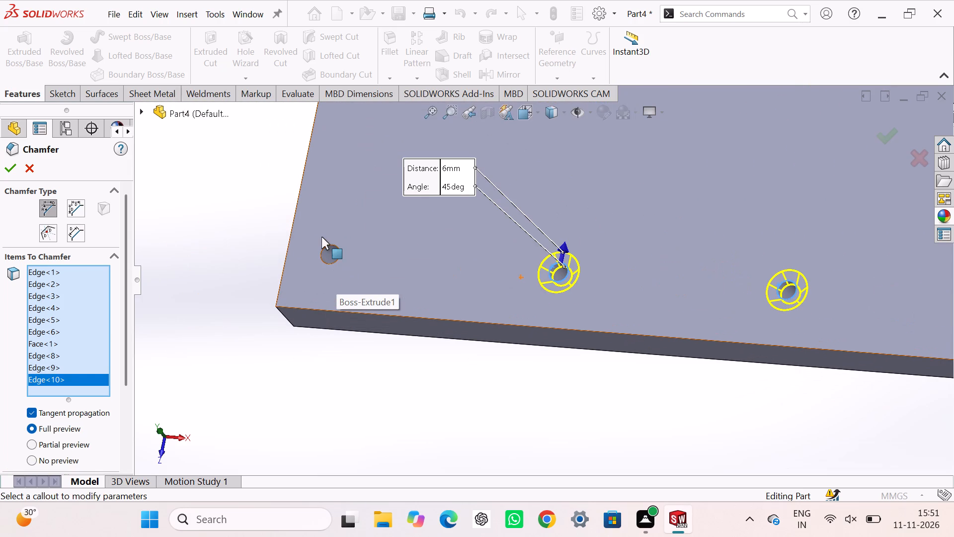
pyautogui.click(322, 248)
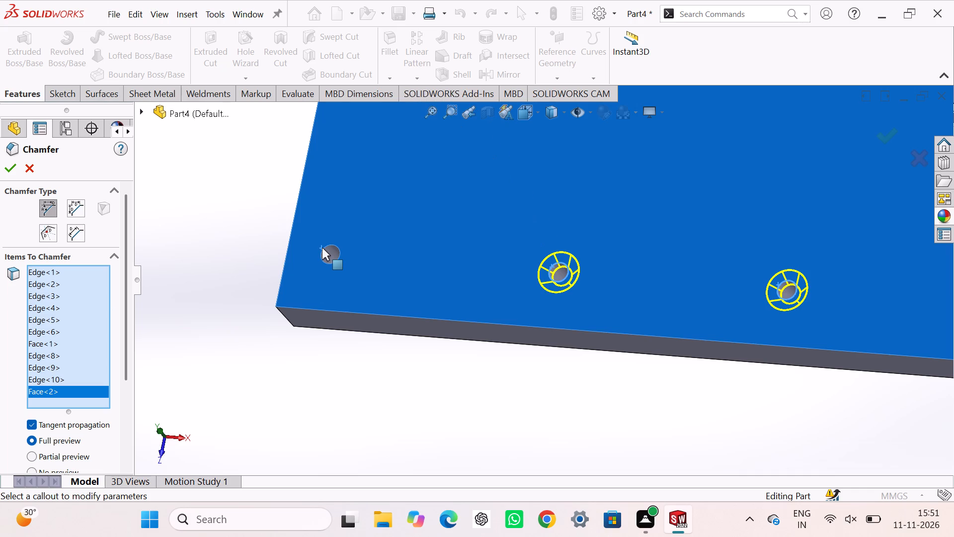
pyautogui.click(323, 249)
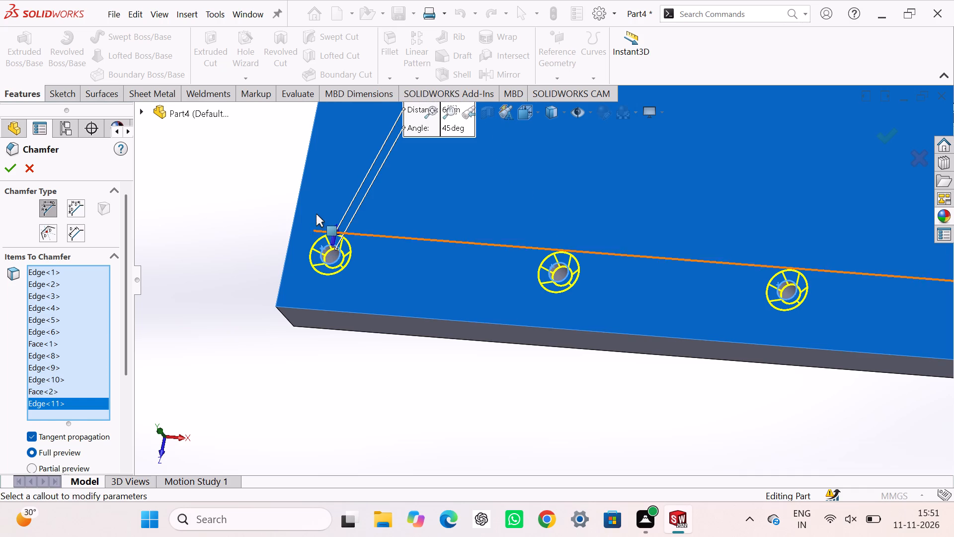
pyautogui.click(316, 212)
pyautogui.scroll(5, 445, 301)
pyautogui.scroll(-1, 510, 286)
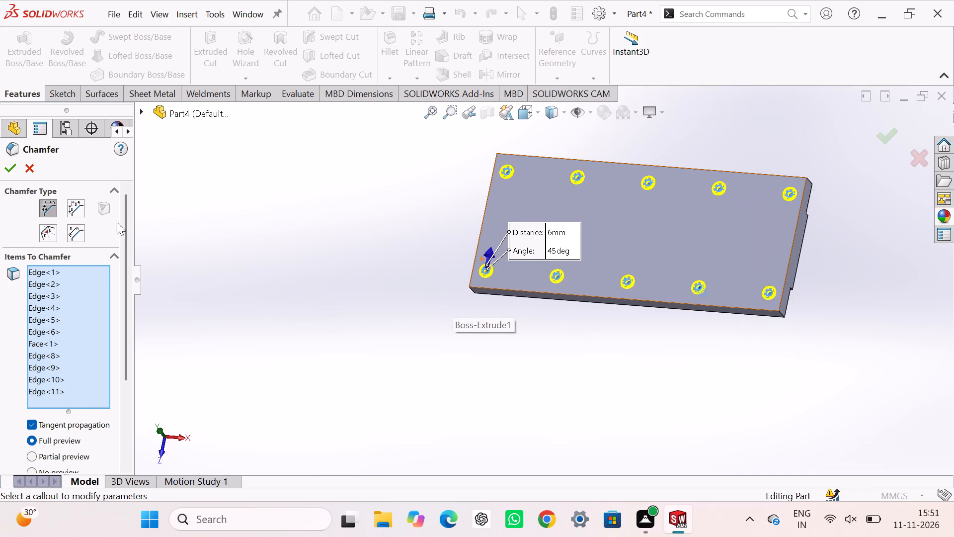
pyautogui.click(8, 165)
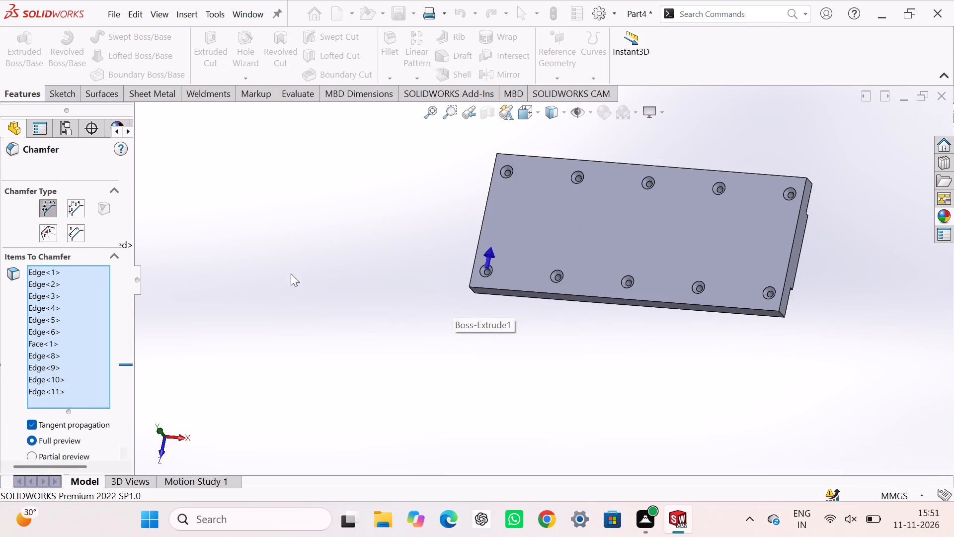
# Inspect both faces of the chamfered plate and colour the whole part light cyan from the standard swatches.
pyautogui.click(455, 290)
pyautogui.moveTo(438, 337); pyautogui.dragTo(474, 137, button='middle')
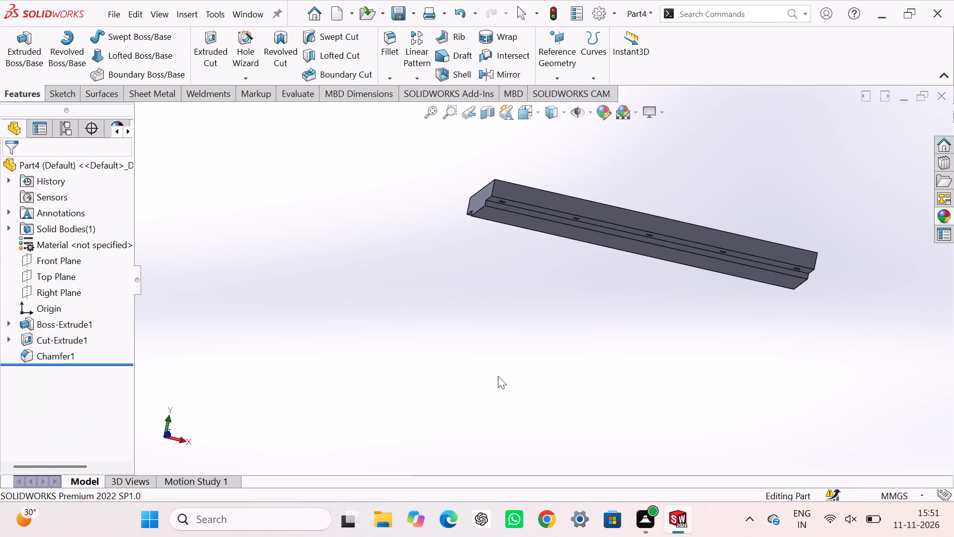
pyautogui.moveTo(499, 377); pyautogui.dragTo(507, 162, button='middle')
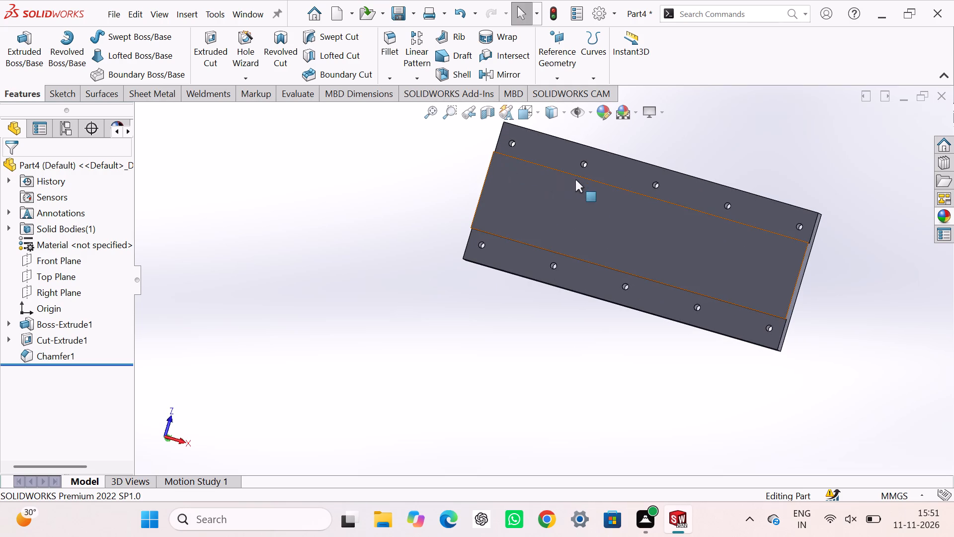
pyautogui.scroll(-1, 570, 227)
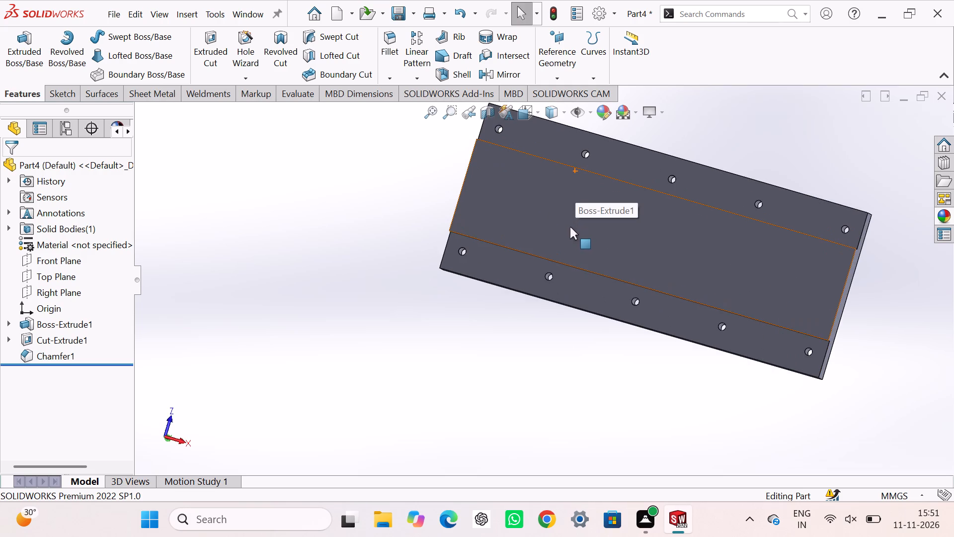
pyautogui.moveTo(570, 227); pyautogui.dragTo(421, 341, button='middle')
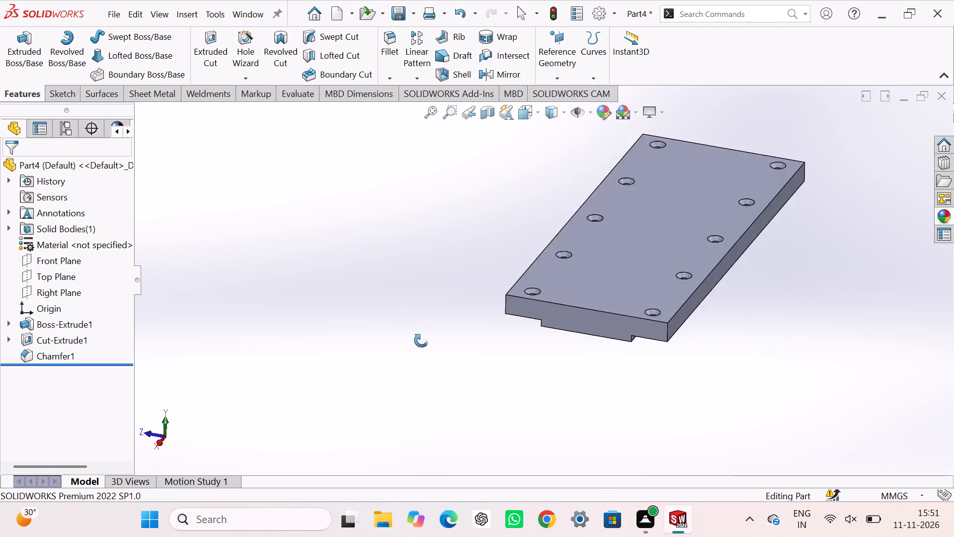
pyautogui.moveTo(421, 341); pyautogui.dragTo(388, 383, button='middle')
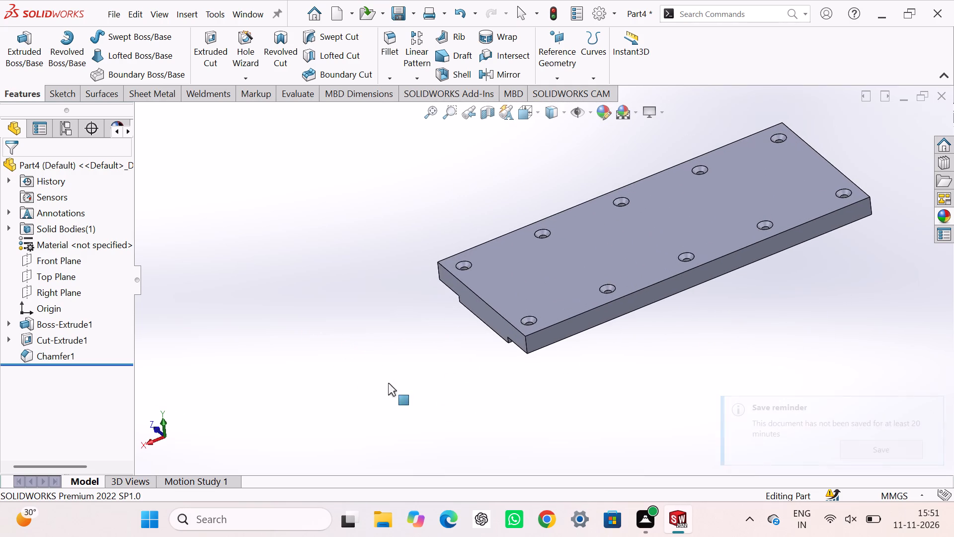
pyautogui.click(210, 260)
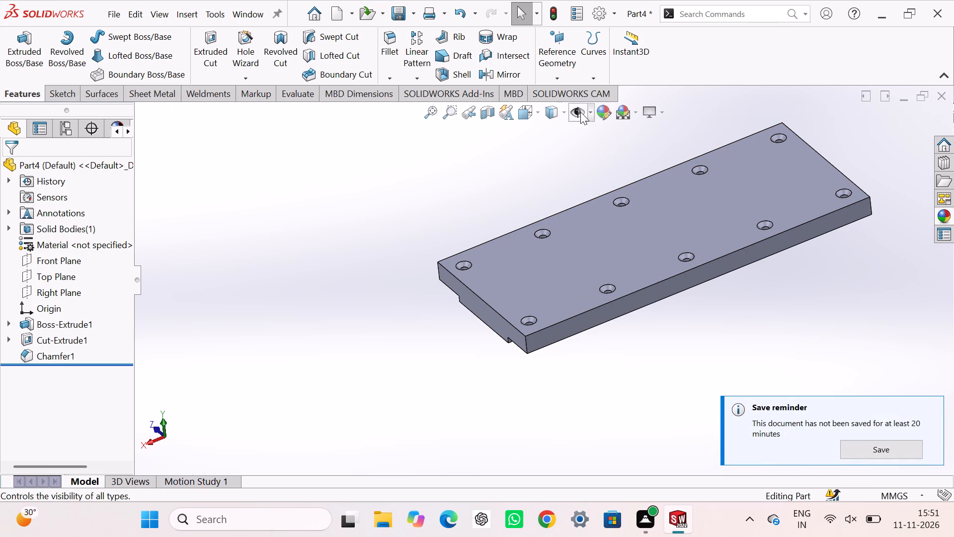
pyautogui.click(600, 113)
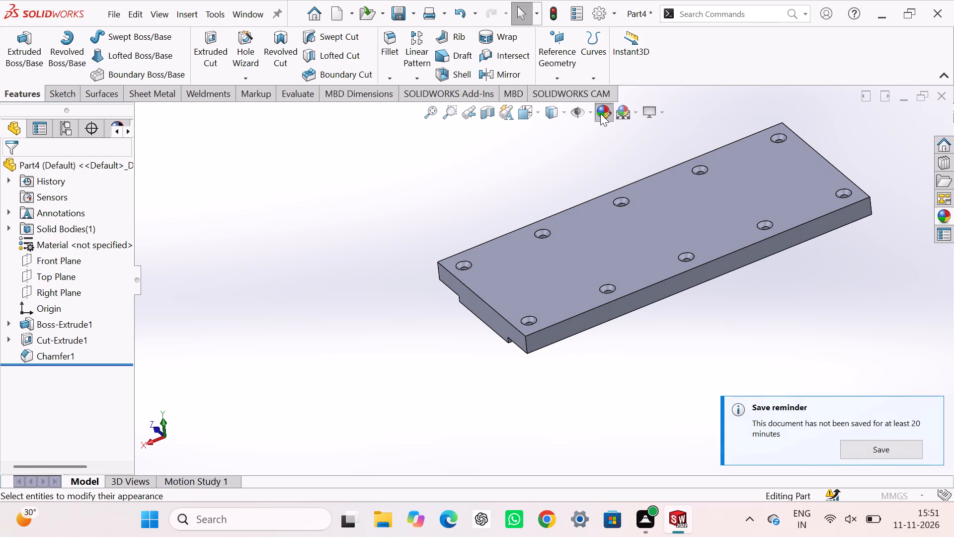
pyautogui.click(69, 447)
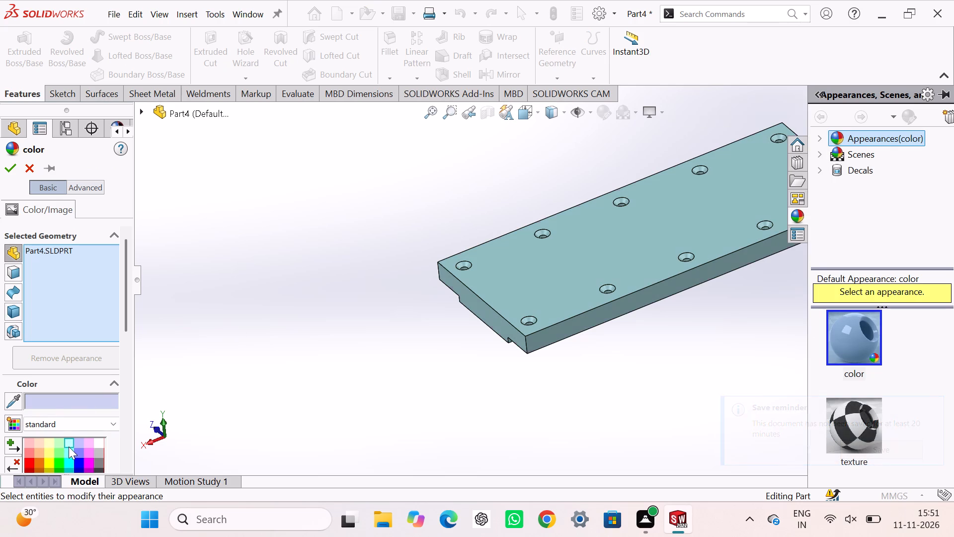
pyautogui.click(9, 168)
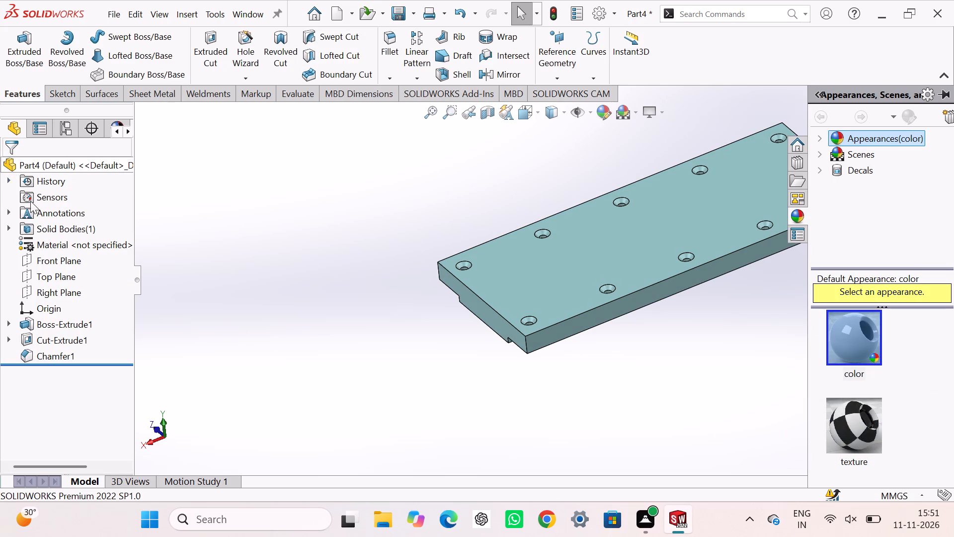
pyautogui.click(333, 279)
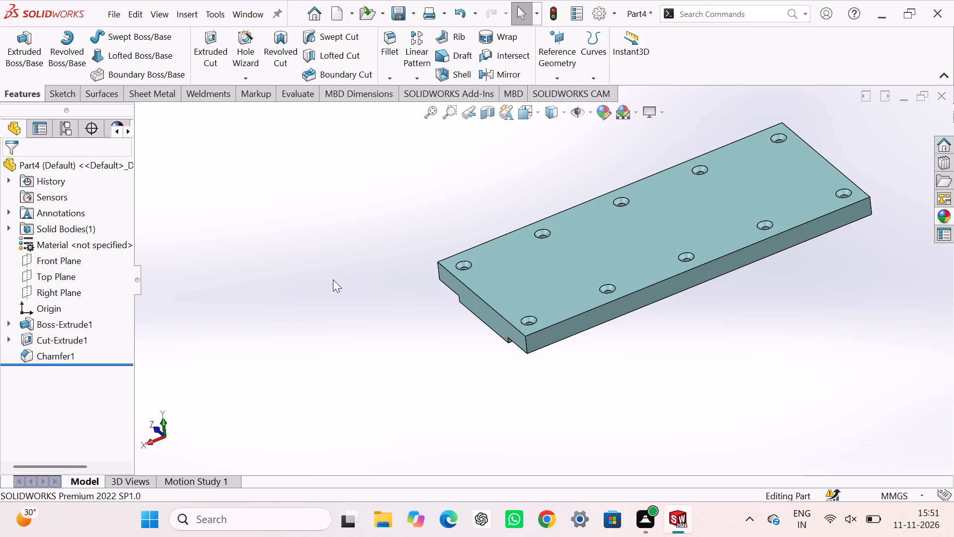
# Save the plate as Part4.SLDPRT in the Solidworks folder.
pyautogui.hotkey('ctrl', 's')
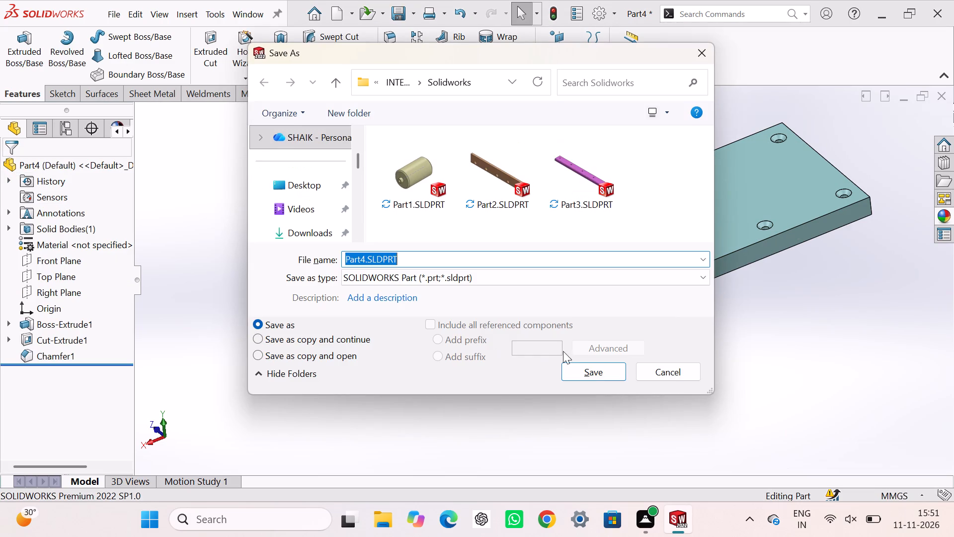
pyautogui.click(587, 371)
pyautogui.click(366, 351)
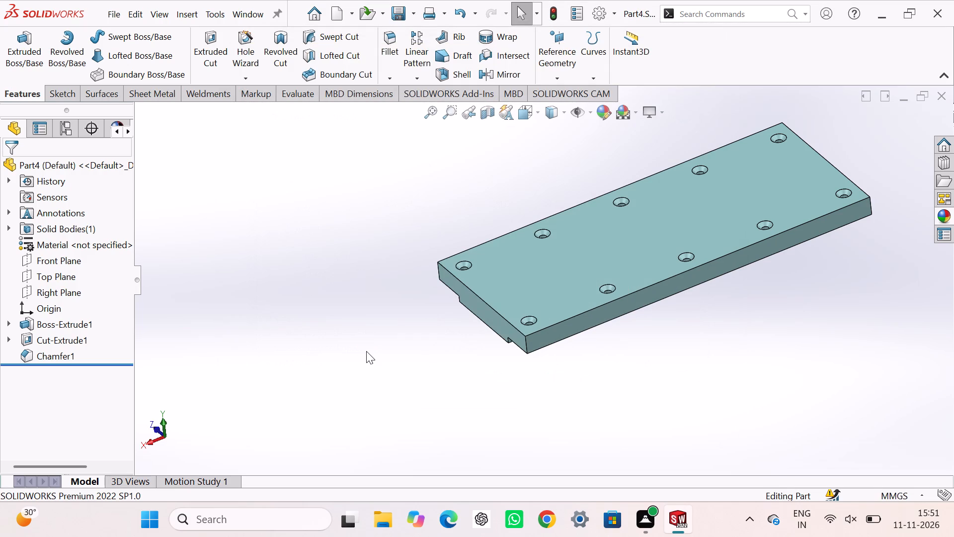
# Create a new part document.
pyautogui.hotkey('ctrl', 'n')
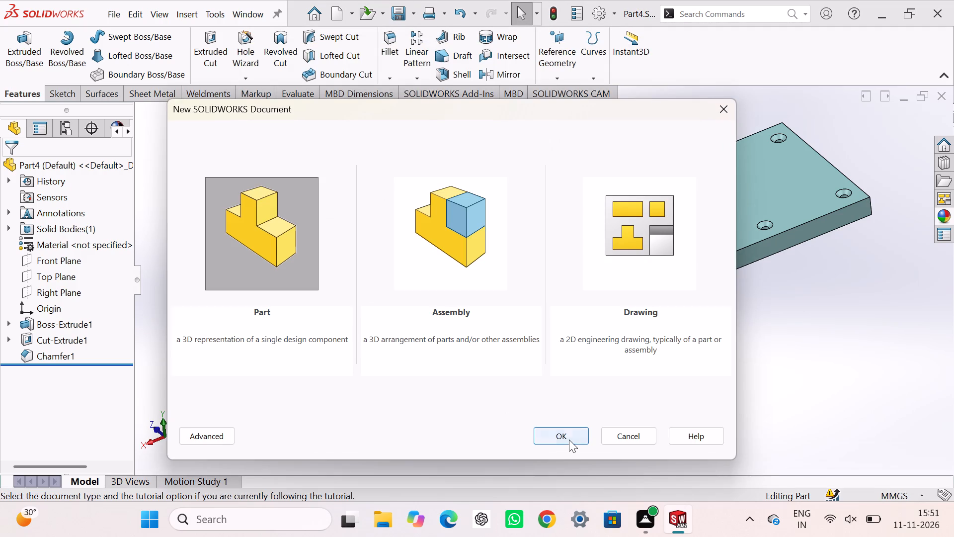
pyautogui.click(565, 434)
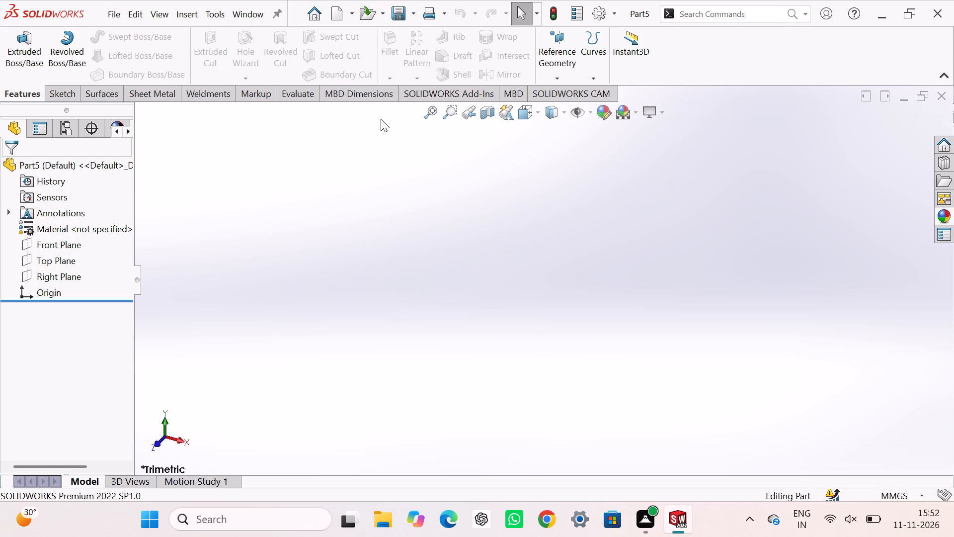
# On the Front Plane, sketch a closed five-line flared profile from the origin, about 9 mm wide at the base, 20 mm at the top and 54 mm tall.
pyautogui.click(69, 248)
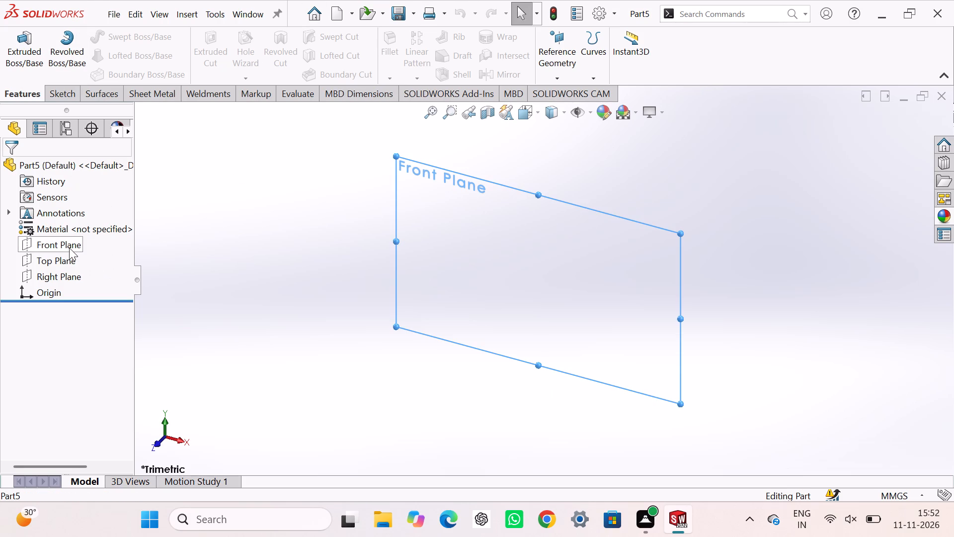
pyautogui.click(82, 231)
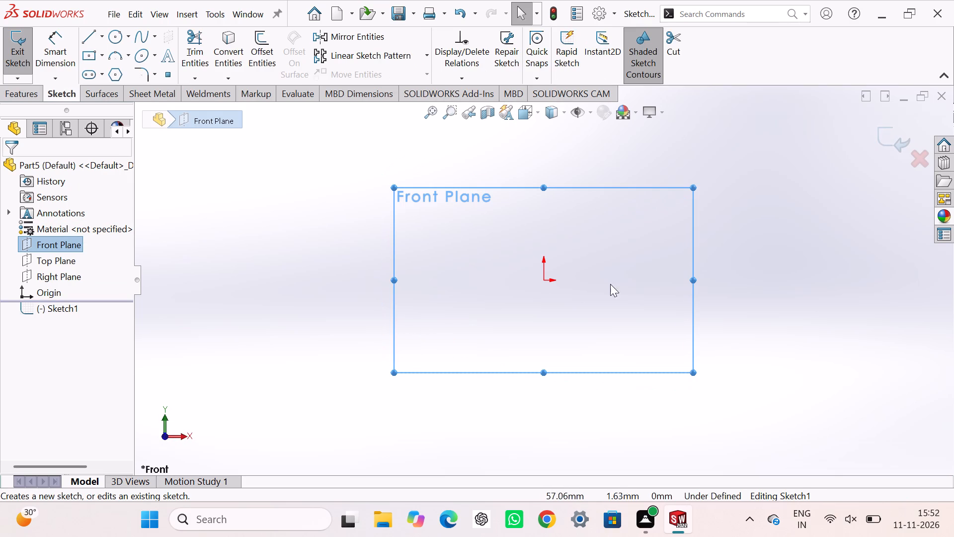
pyautogui.click(84, 36)
pyautogui.click(543, 280)
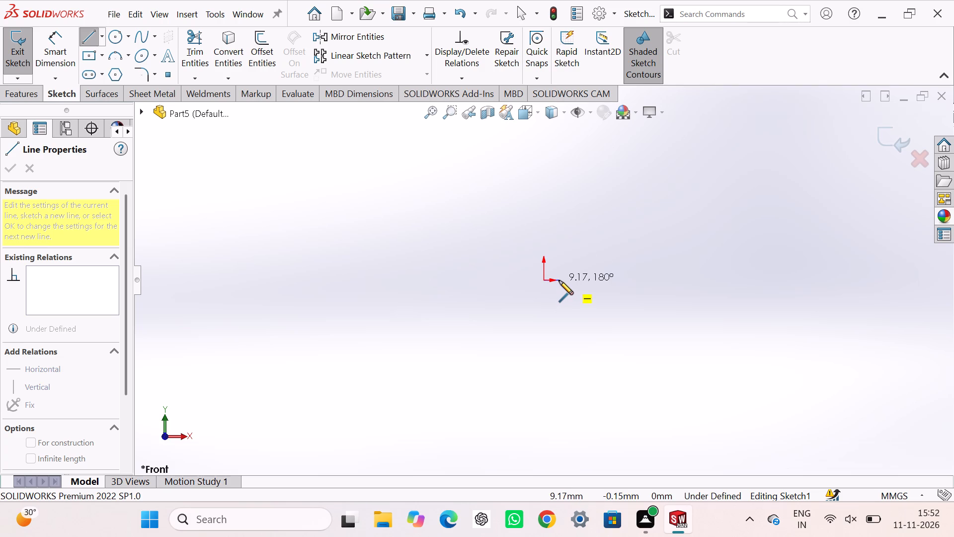
pyautogui.click(559, 280)
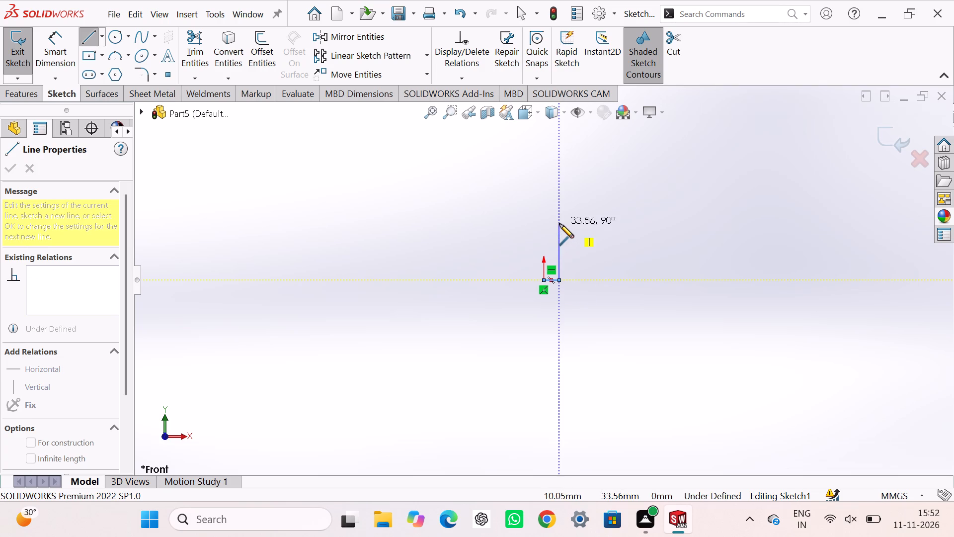
pyautogui.click(558, 217)
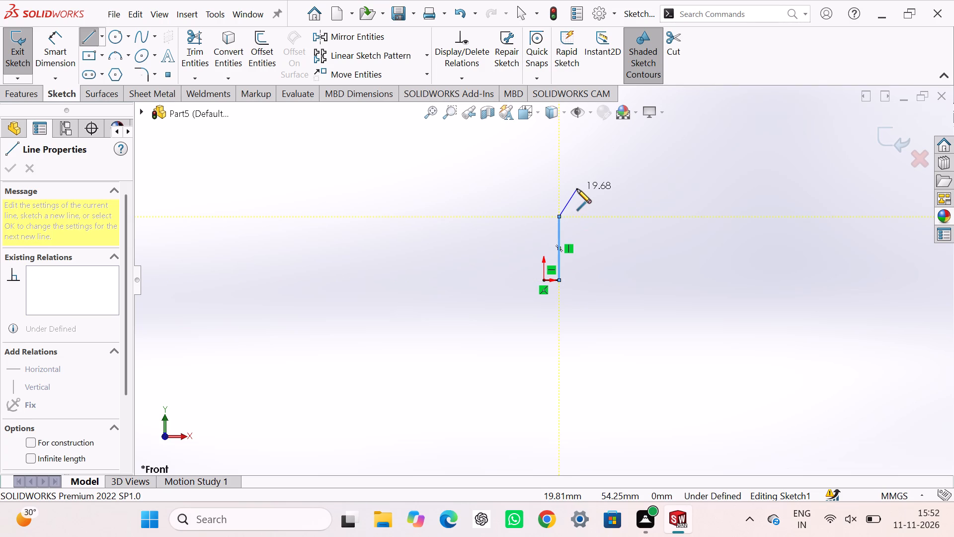
pyautogui.click(577, 189)
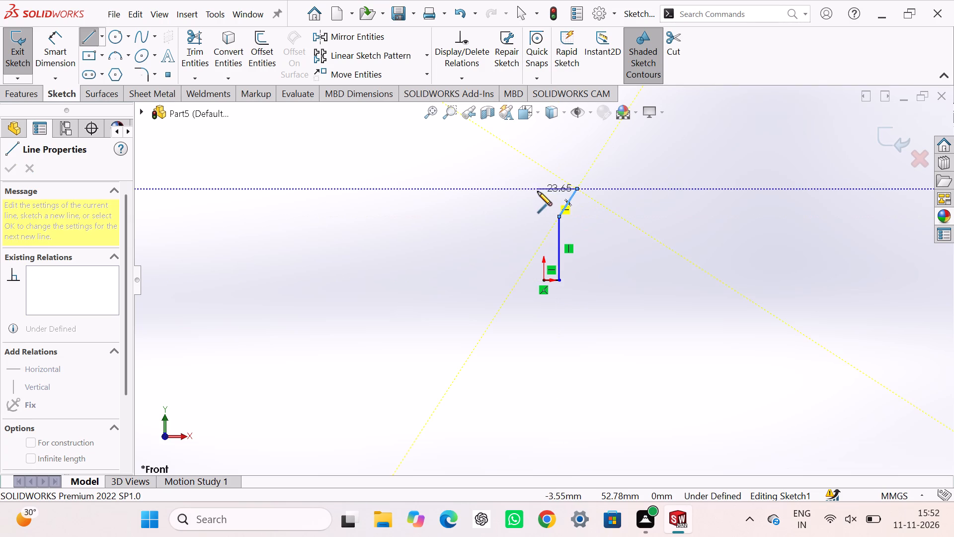
pyautogui.click(541, 189)
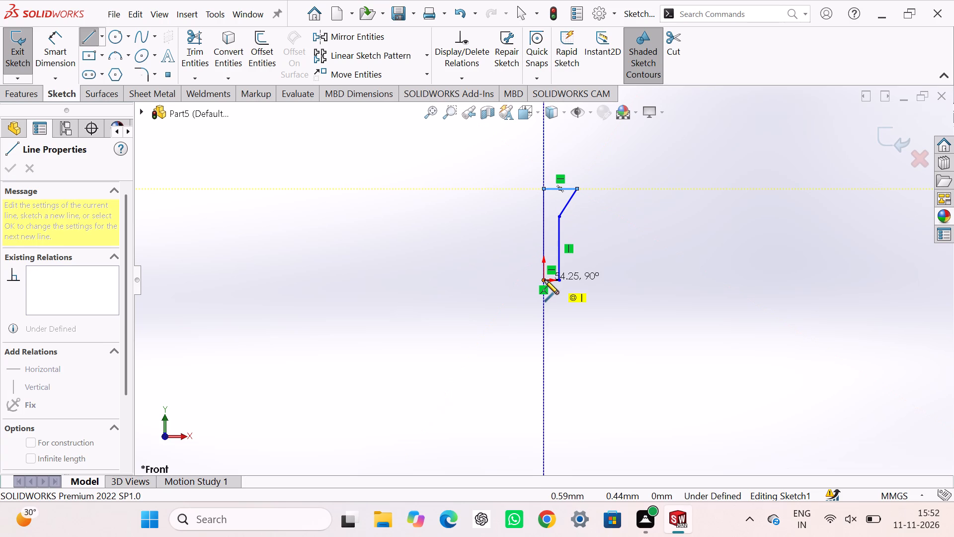
pyautogui.click(545, 280)
pyautogui.rightClick(460, 218)
pyautogui.click(465, 224)
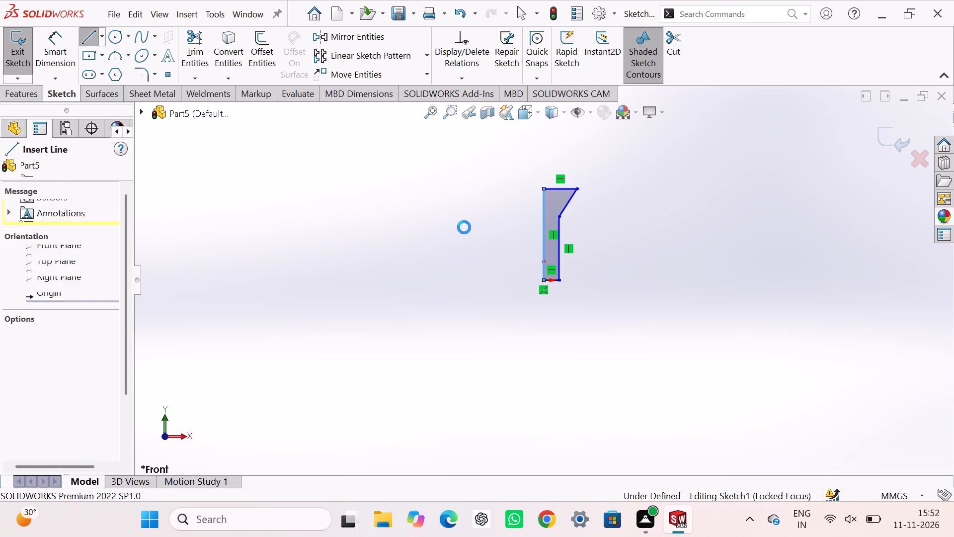
# Dimension the profile's bottom line to 5 mm.
pyautogui.scroll(2, 601, 232)
pyautogui.scroll(-2, 580, 217)
pyautogui.scroll(-3, 526, 271)
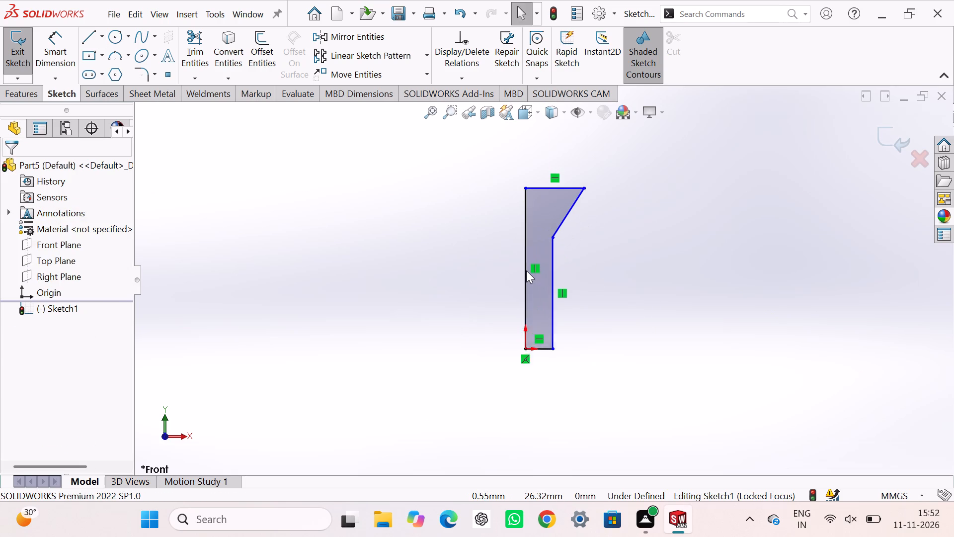
pyautogui.scroll(-1, 526, 270)
pyautogui.moveTo(424, 374); pyautogui.dragTo(426, 234, button='right')
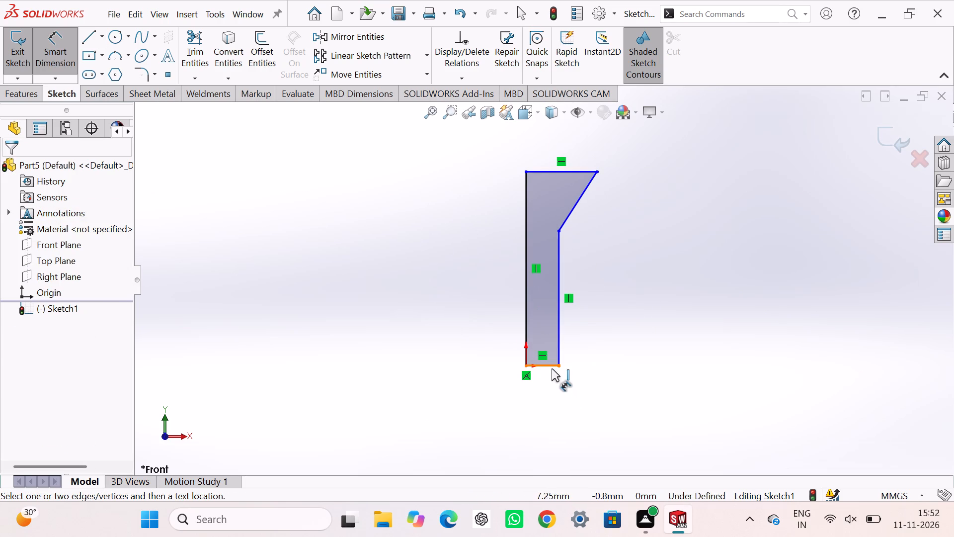
pyautogui.click(548, 366)
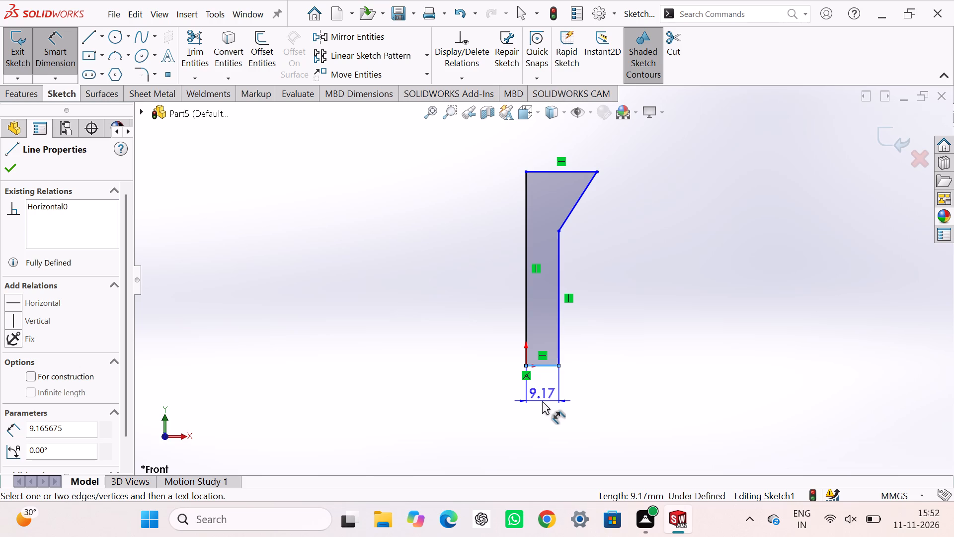
pyautogui.click(542, 401)
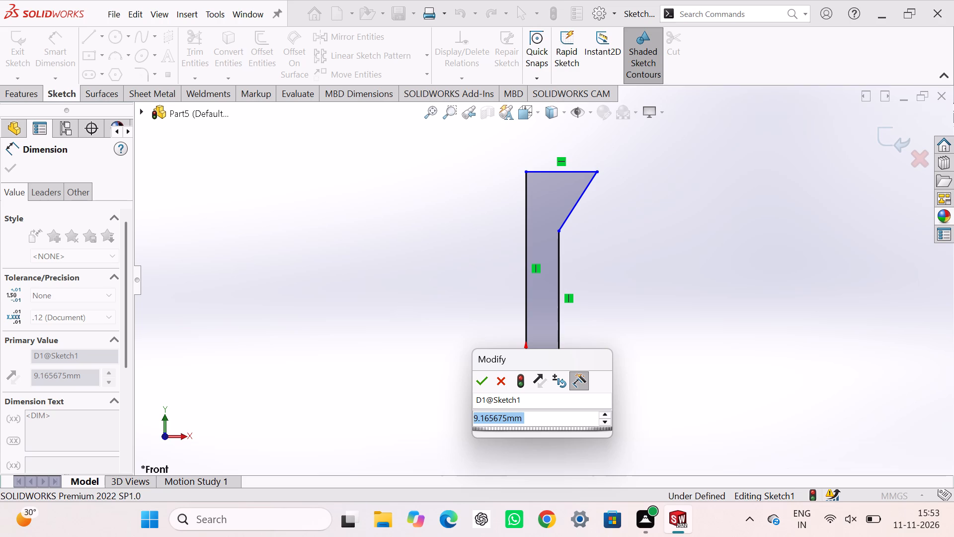
pyautogui.write('10')
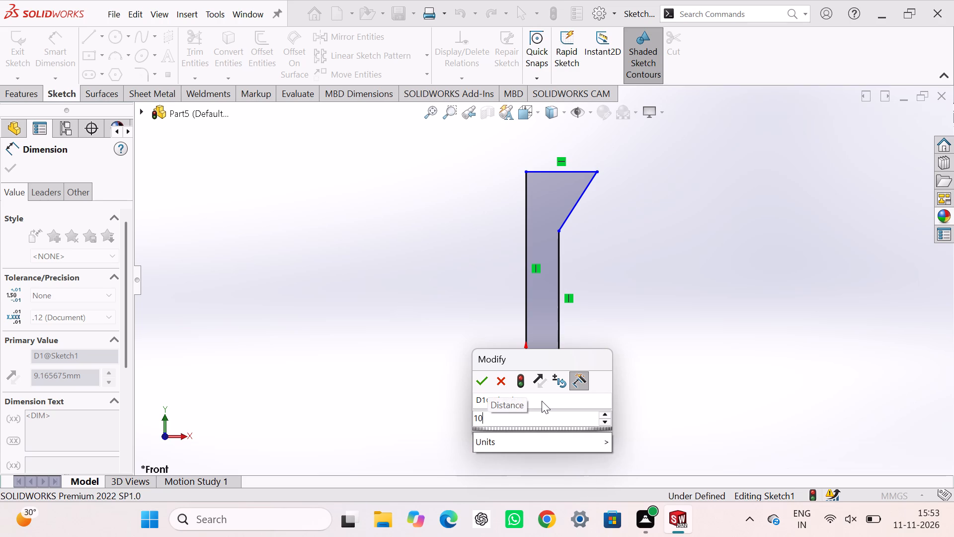
pyautogui.press('BackSpace')
pyautogui.press('BackSpace')
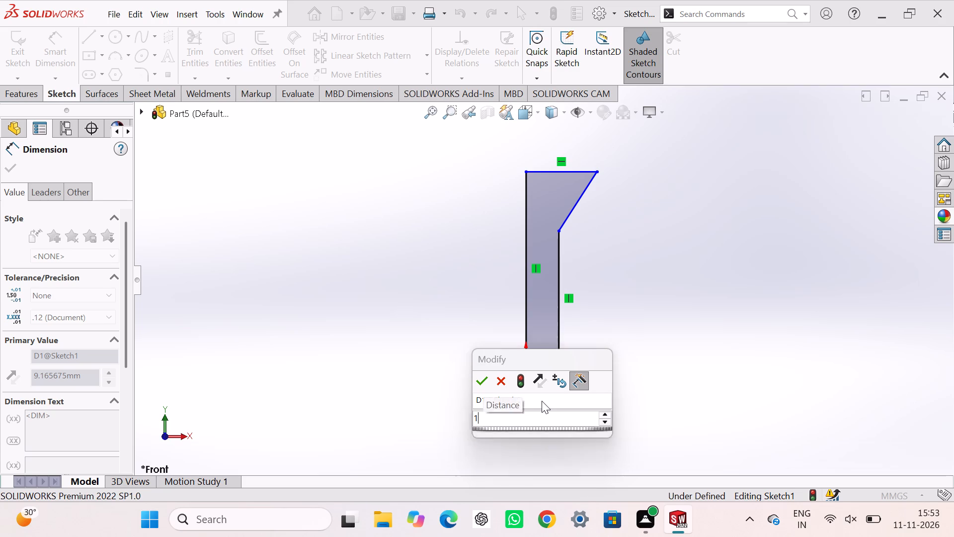
pyautogui.press('5')
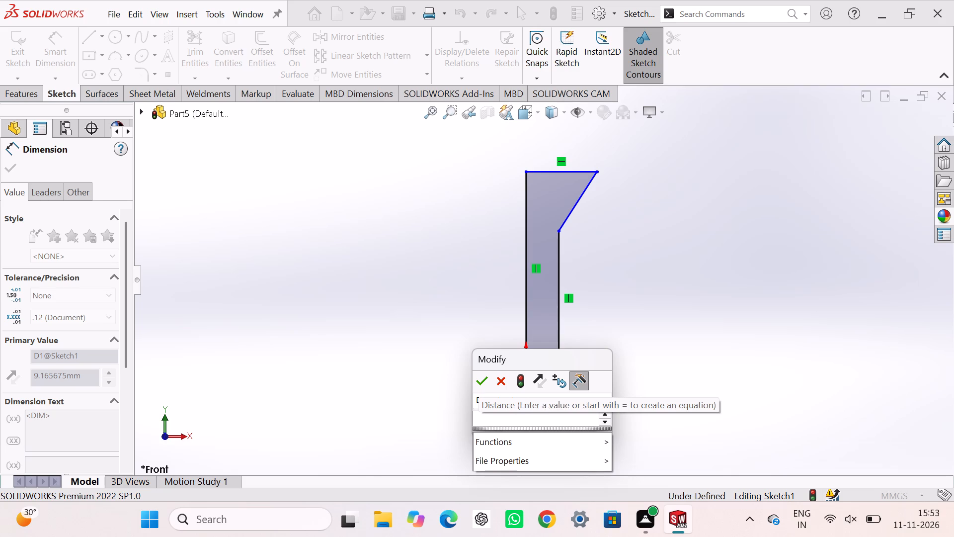
pyautogui.press('Return')
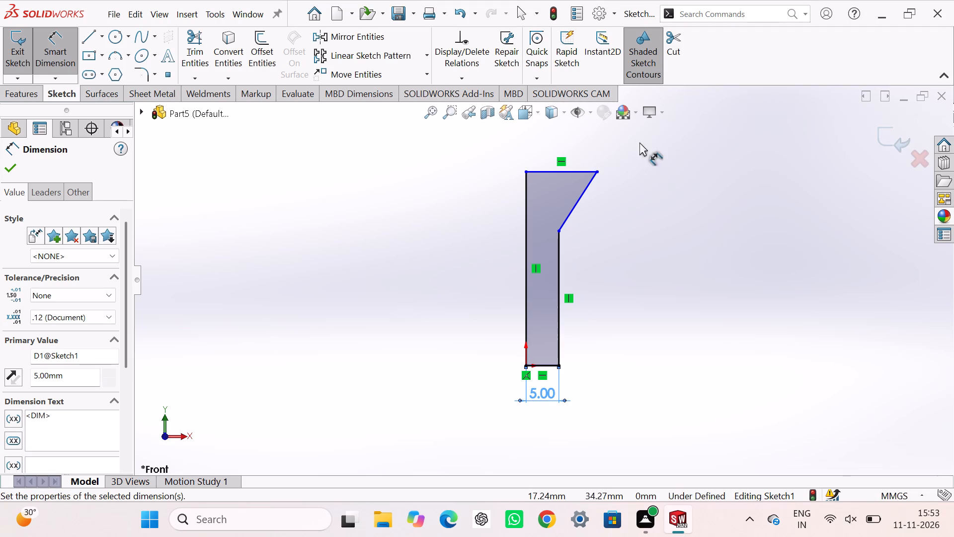
pyautogui.click(656, 258)
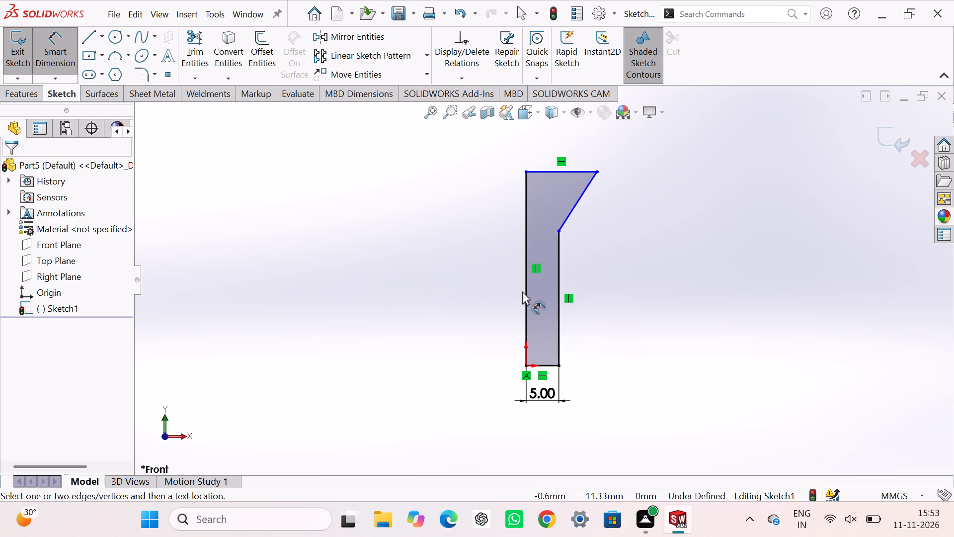
# Dimension the profile's full-height vertical line, which starts at the origin, to 100 mm.
pyautogui.click(527, 261)
pyautogui.click(488, 265)
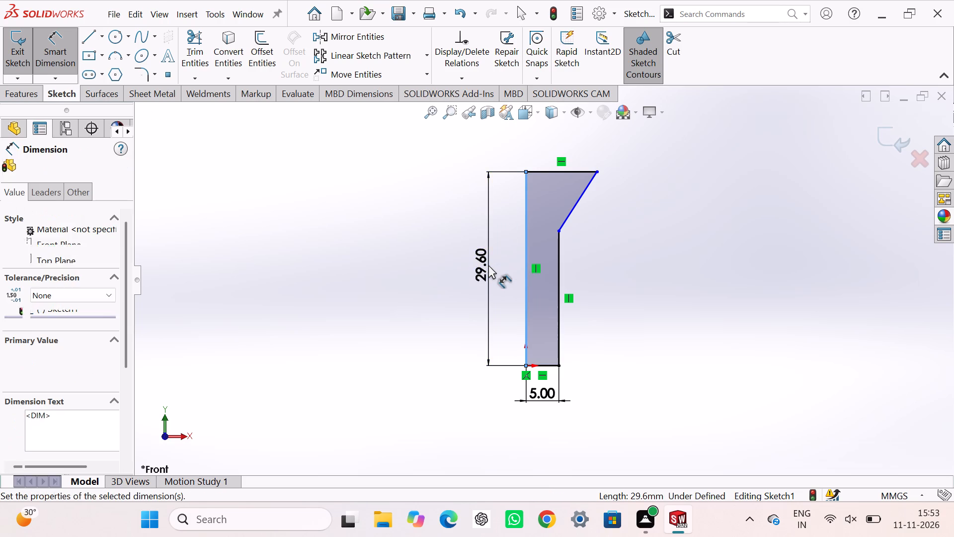
pyautogui.write('100')
pyautogui.press('Return')
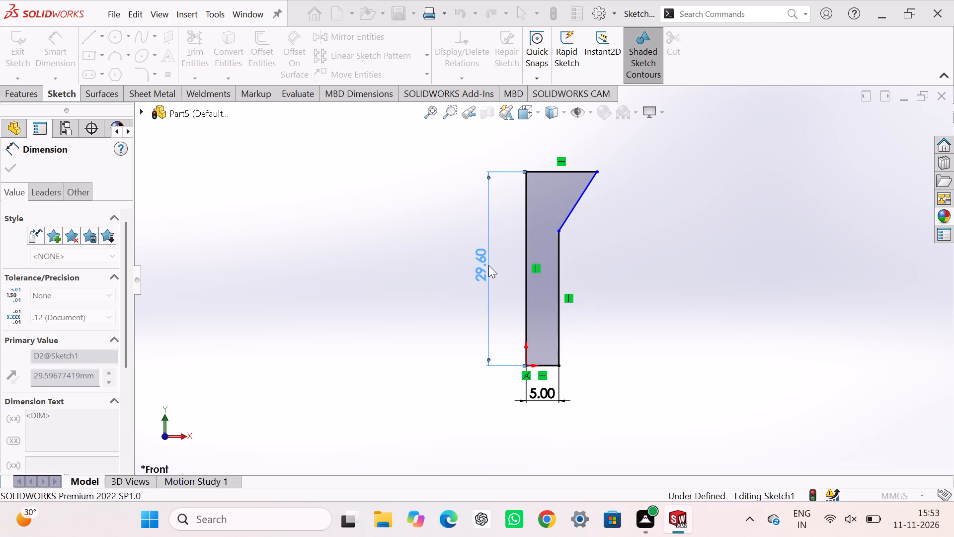
pyautogui.scroll(-1, 573, 223)
pyautogui.scroll(3, 573, 223)
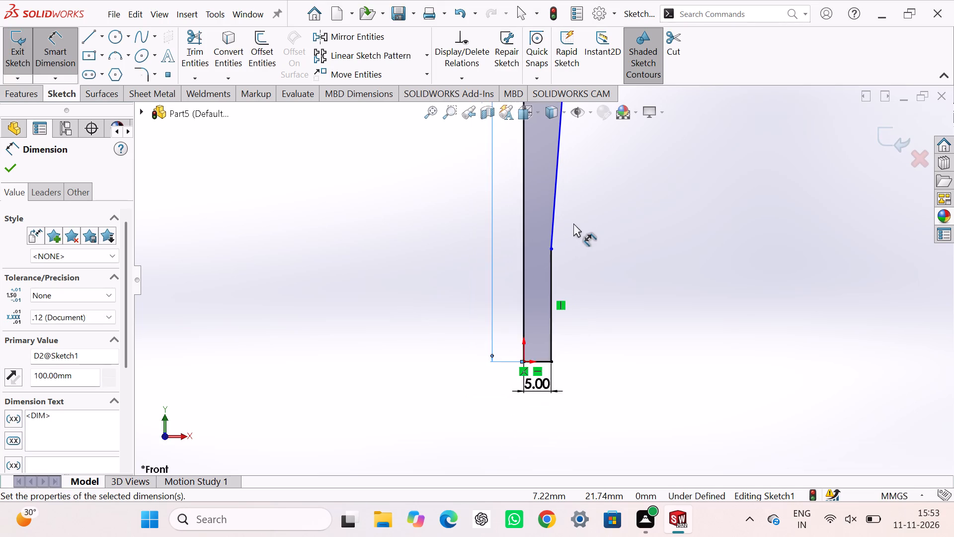
pyautogui.scroll(-2, 537, 139)
pyautogui.scroll(9, 564, 217)
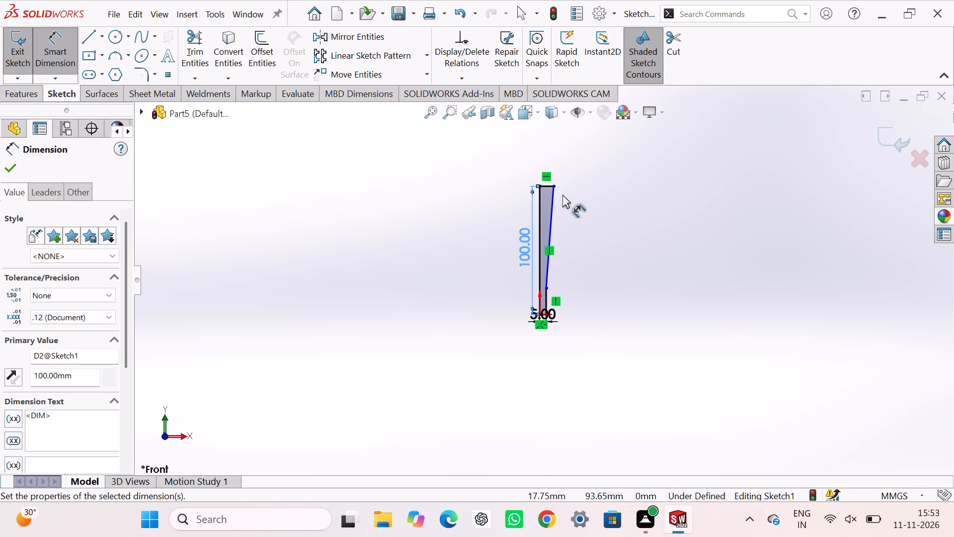
# Dimension the profile's top horizontal line to 7 mm.
pyautogui.scroll(-7, 556, 189)
pyautogui.click(522, 238)
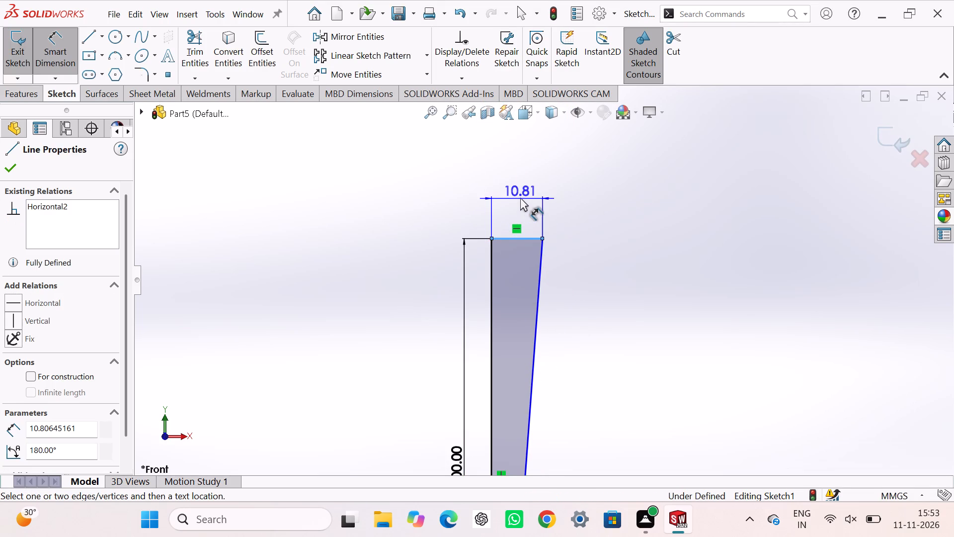
pyautogui.click(520, 197)
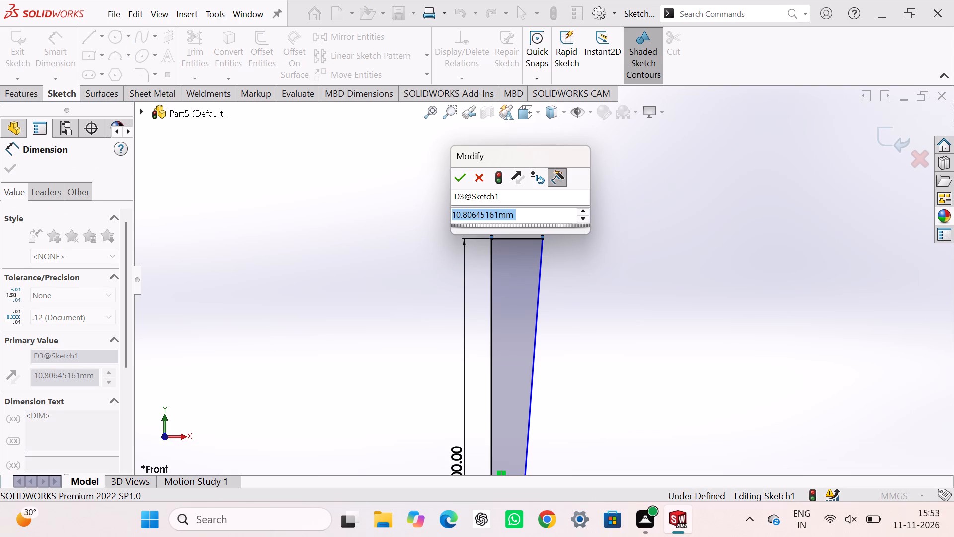
pyautogui.press('7')
pyautogui.press('Return')
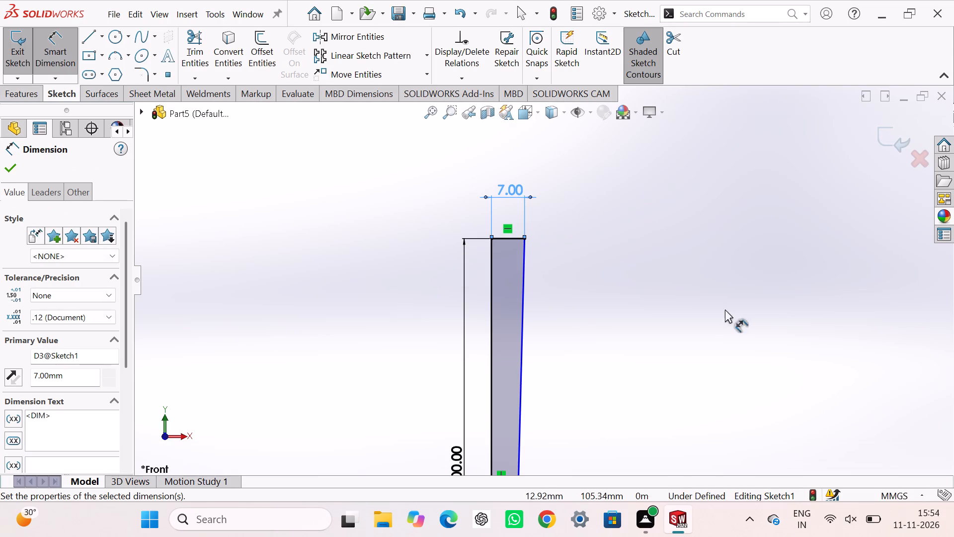
pyautogui.click(772, 338)
# Dimension the short vertical line between the base and the flare to 70 mm.
pyautogui.scroll(4, 703, 364)
pyautogui.scroll(2, 599, 413)
pyautogui.scroll(-5, 574, 418)
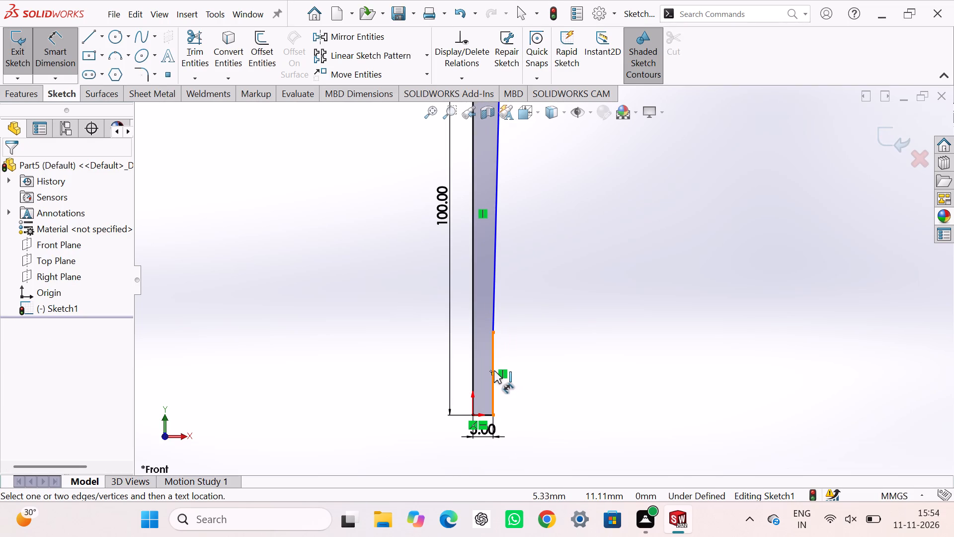
pyautogui.click(493, 393)
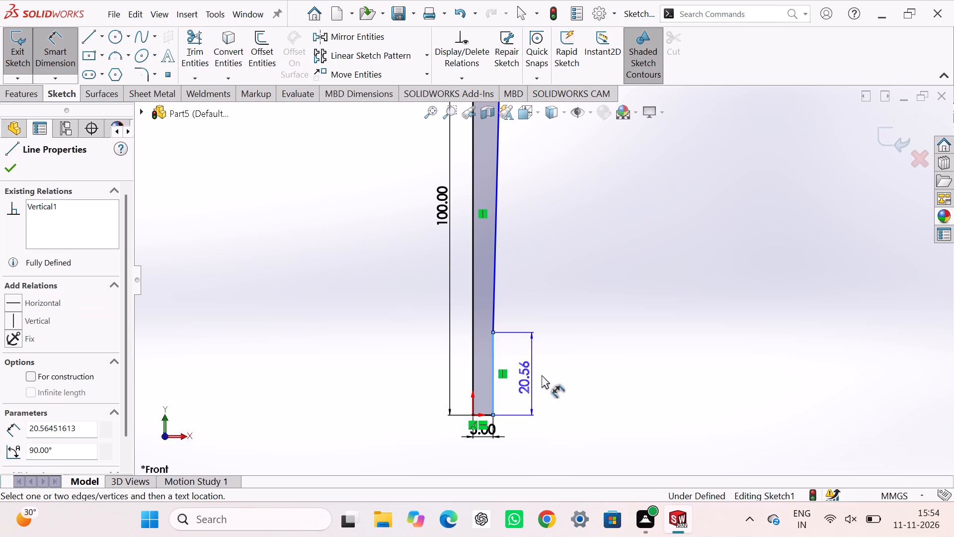
pyautogui.click(543, 373)
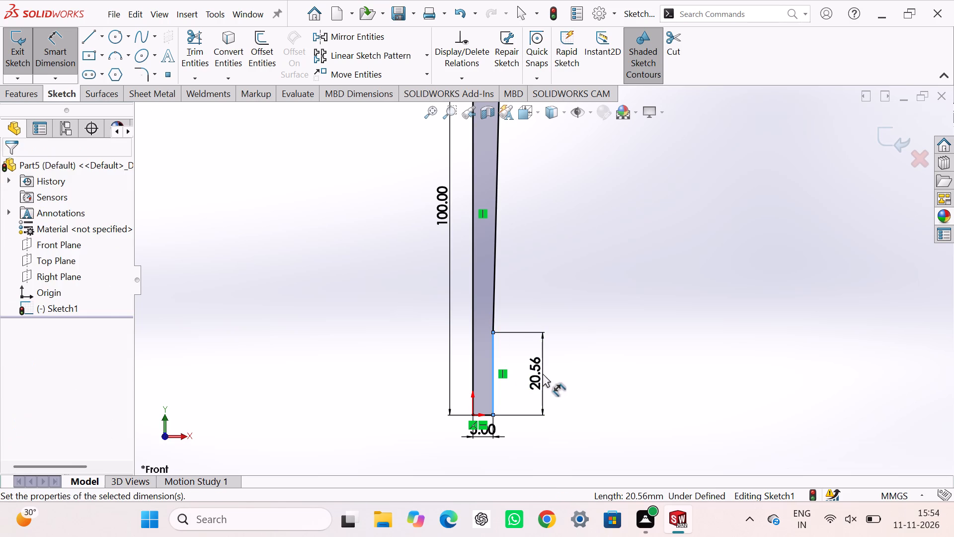
pyautogui.write('70')
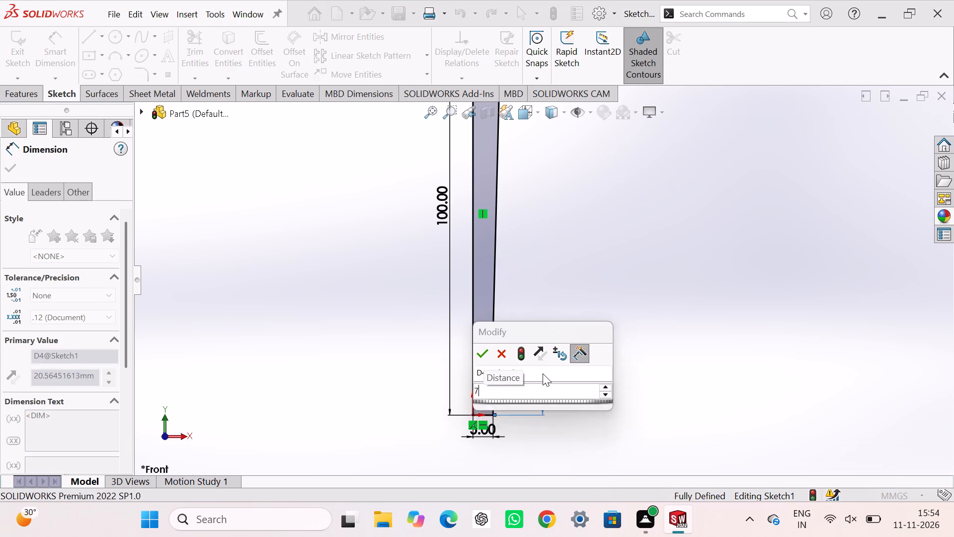
pyautogui.press('Return')
pyautogui.scroll(4, 543, 359)
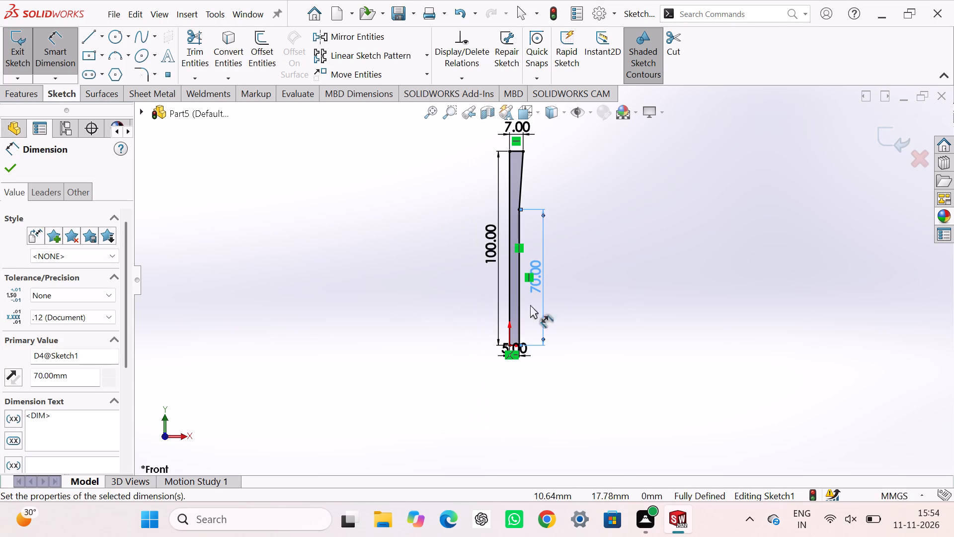
pyautogui.scroll(1, 530, 300)
pyautogui.scroll(-4, 519, 230)
pyautogui.scroll(2, 565, 226)
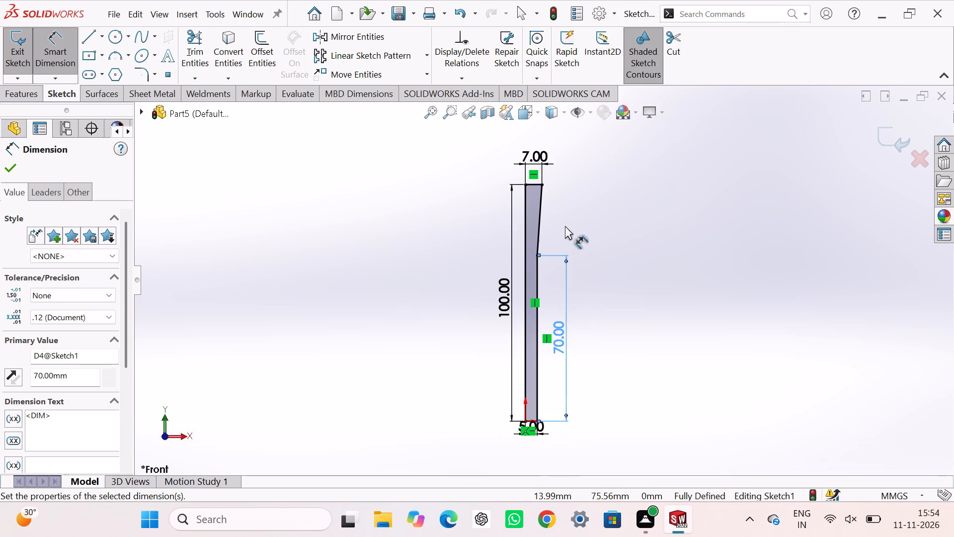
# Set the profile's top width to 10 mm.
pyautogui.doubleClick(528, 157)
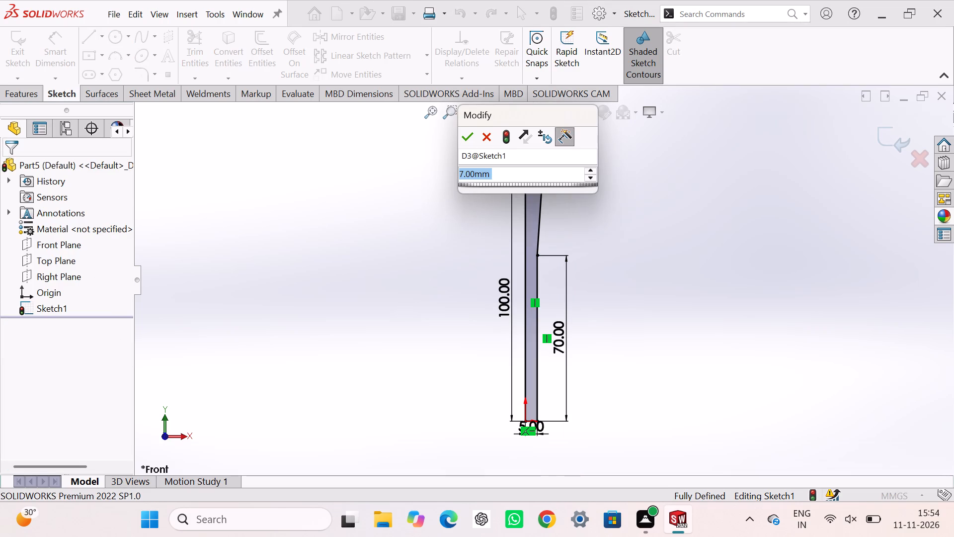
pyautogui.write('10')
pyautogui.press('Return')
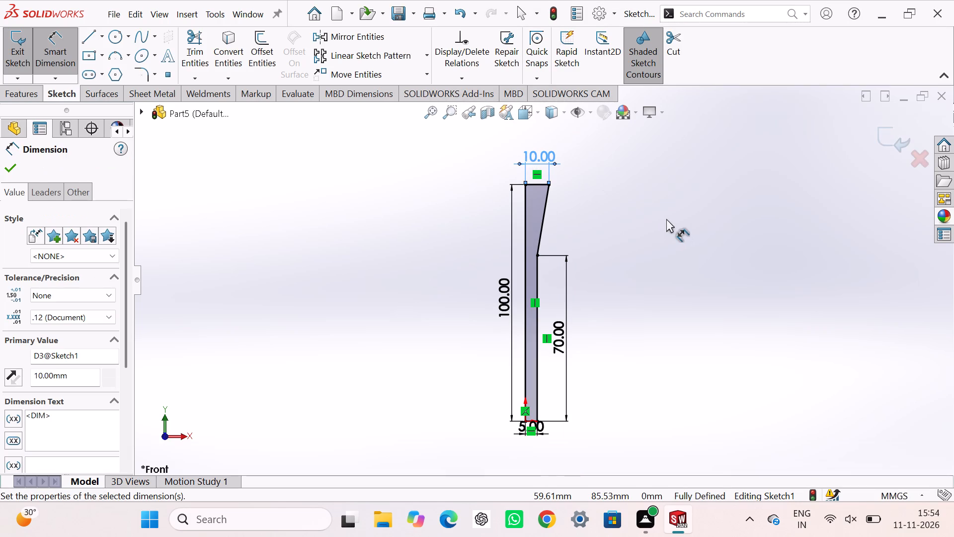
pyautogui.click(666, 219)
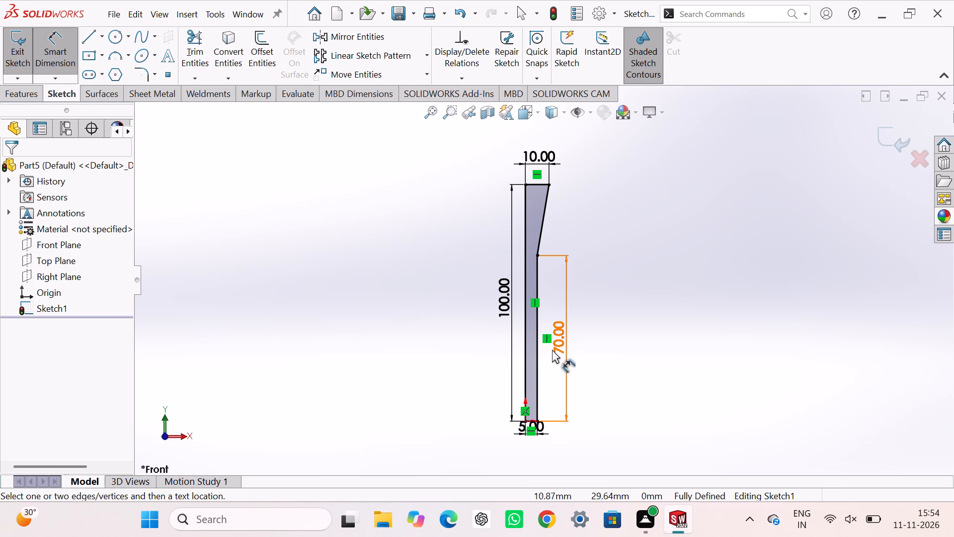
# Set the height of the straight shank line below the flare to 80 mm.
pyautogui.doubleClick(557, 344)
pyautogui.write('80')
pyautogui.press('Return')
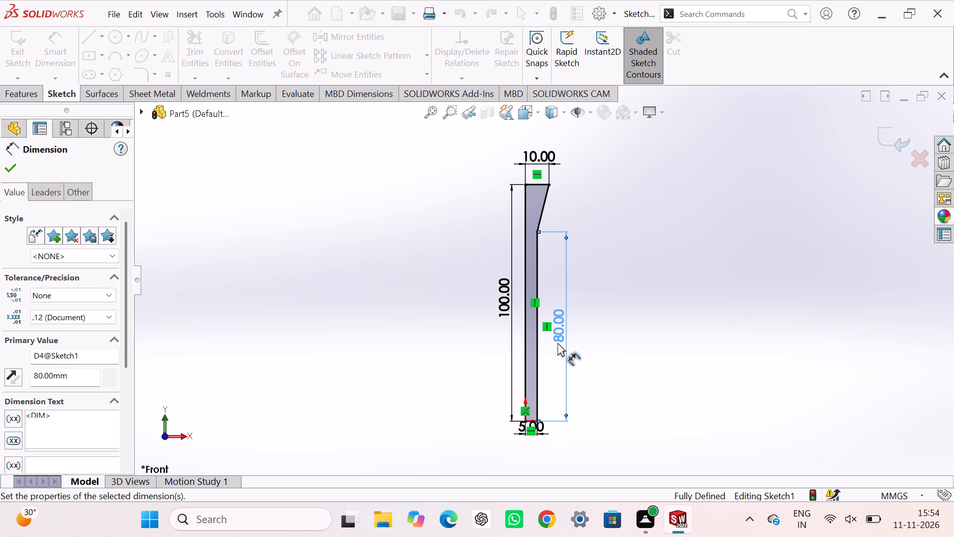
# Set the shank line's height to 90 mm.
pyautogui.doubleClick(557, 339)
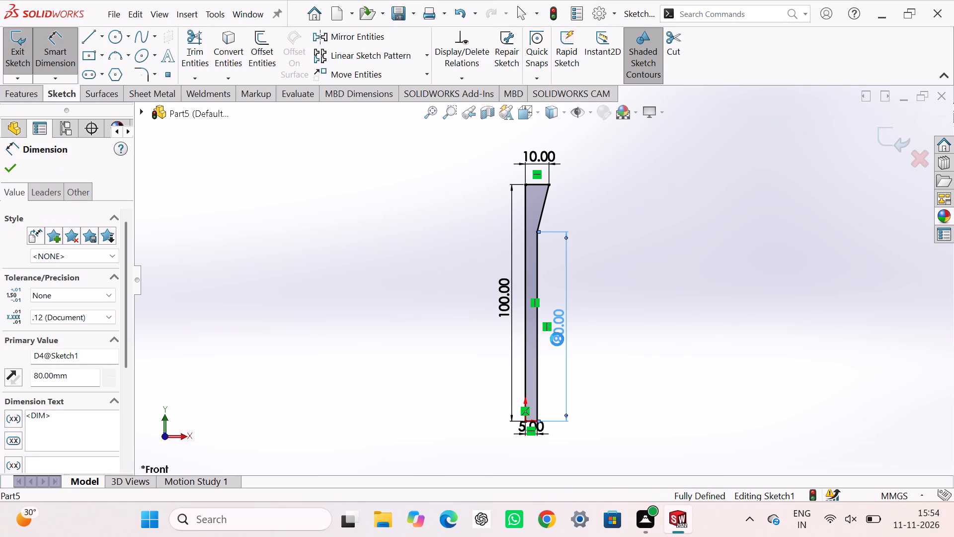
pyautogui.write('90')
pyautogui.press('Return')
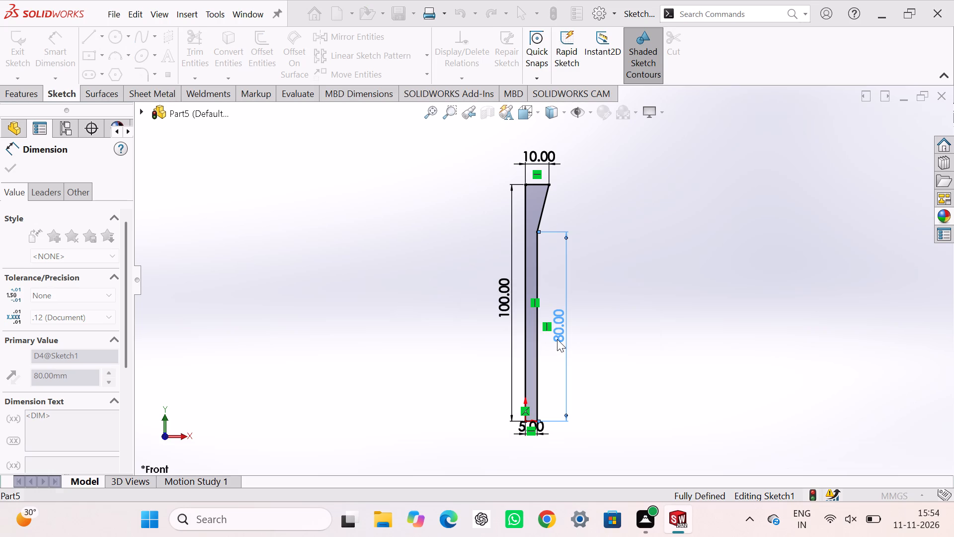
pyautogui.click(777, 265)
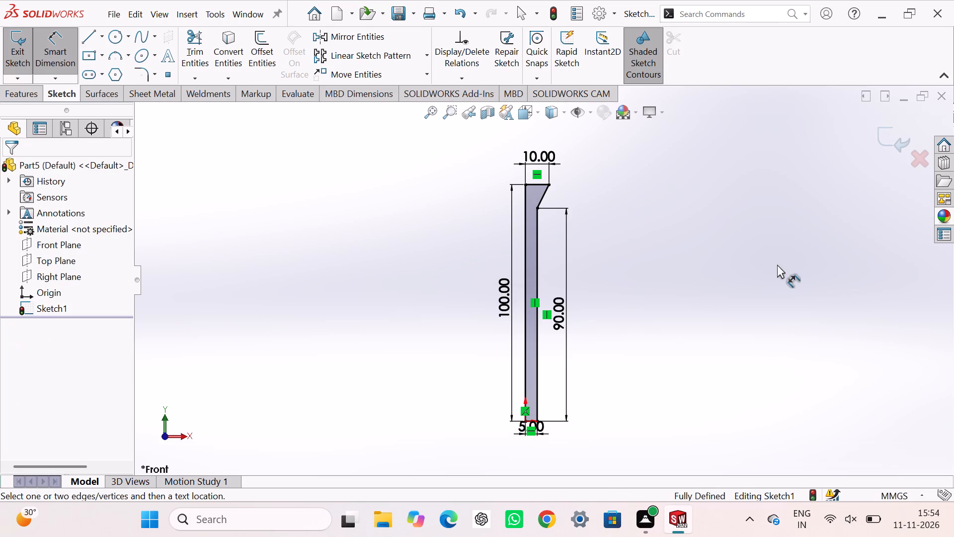
# Set the height of the straight shank line below the flare to 80 mm.
pyautogui.doubleClick(558, 316)
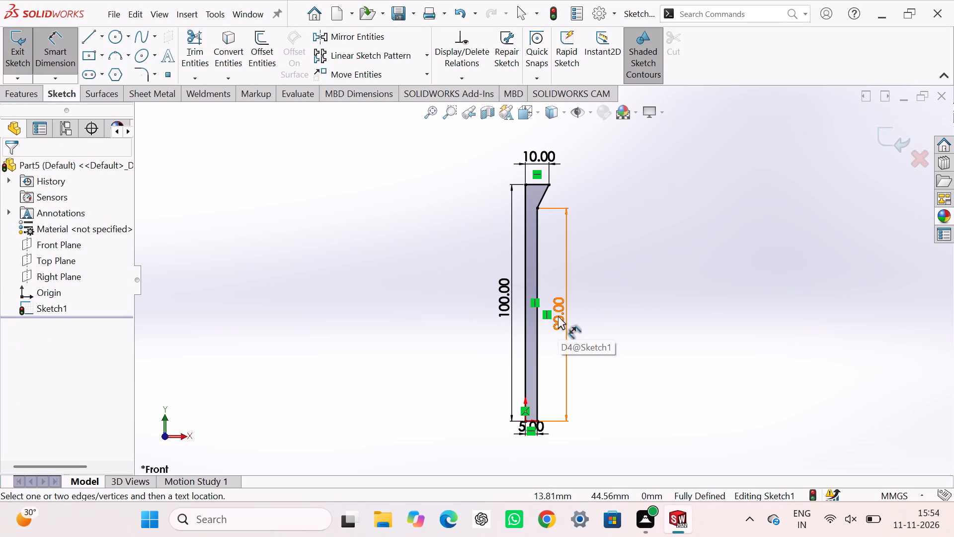
pyautogui.write('80')
pyautogui.press('Return')
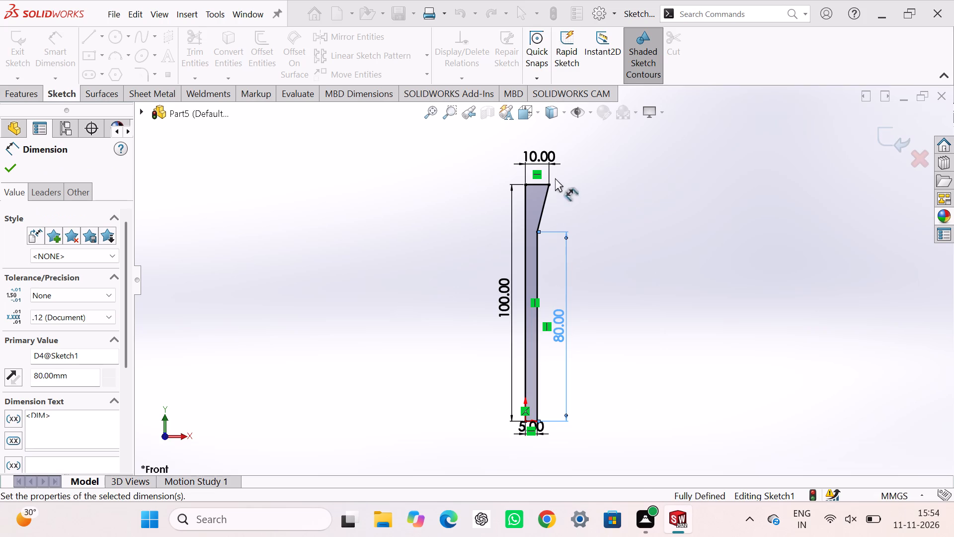
# Set the profile's top width to 15 mm and finish the sketch.
pyautogui.doubleClick(546, 153)
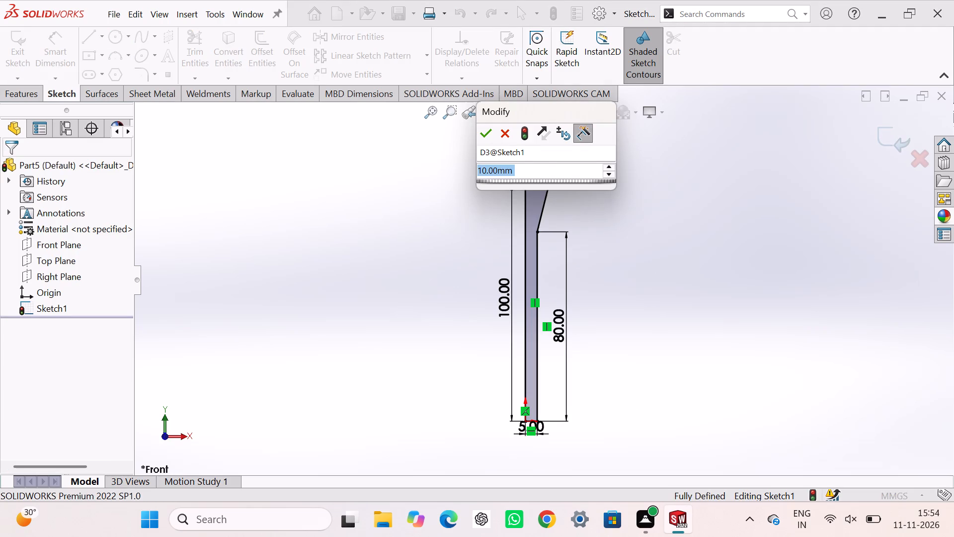
pyautogui.press('1')
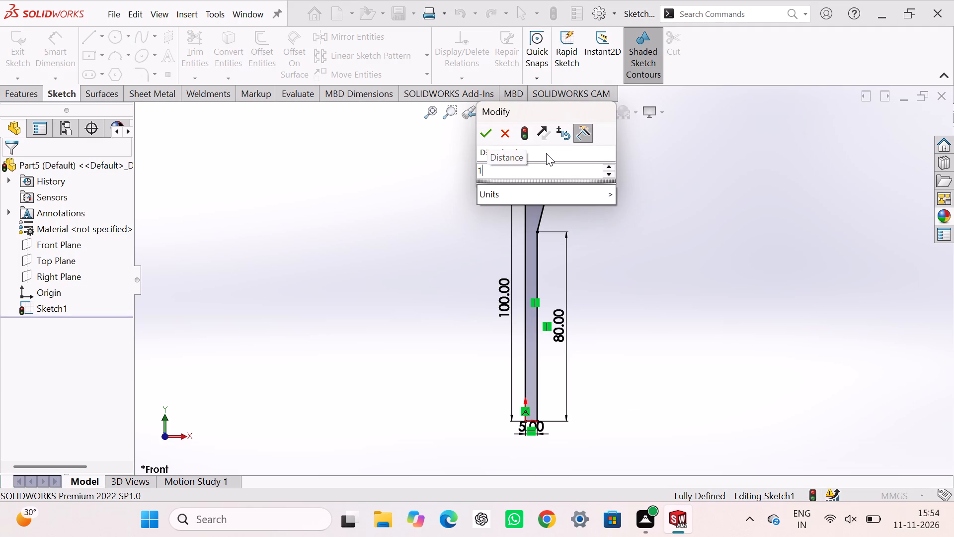
pyautogui.press('5')
pyautogui.press('Return')
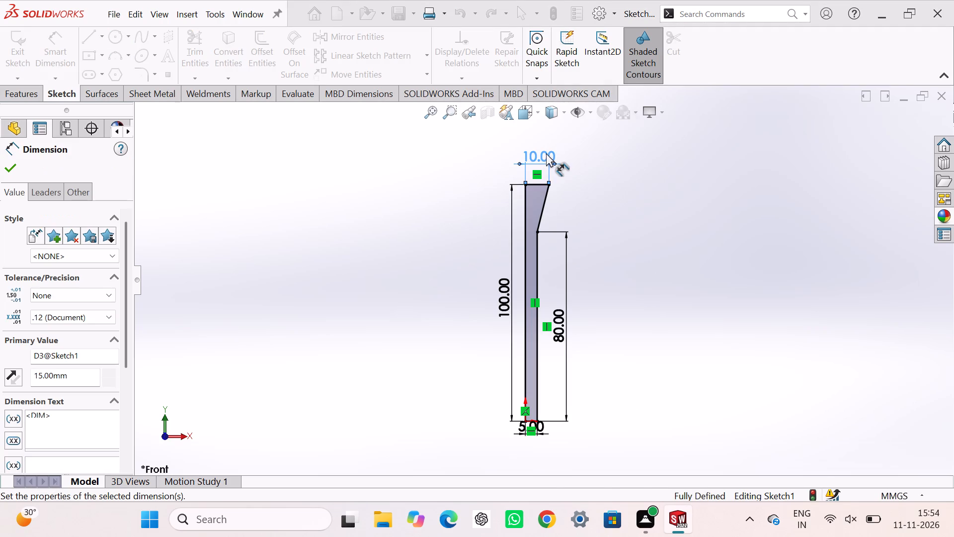
pyautogui.click(662, 196)
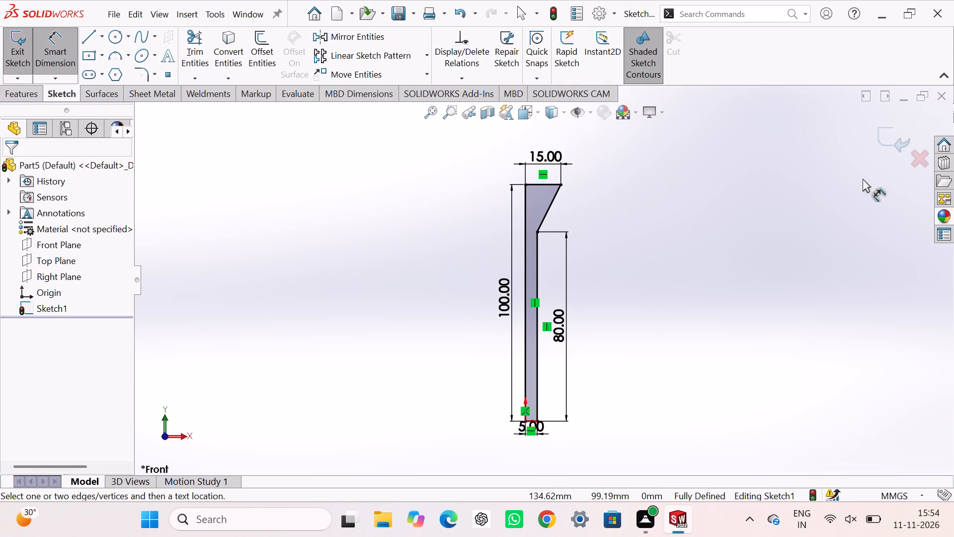
pyautogui.click(882, 142)
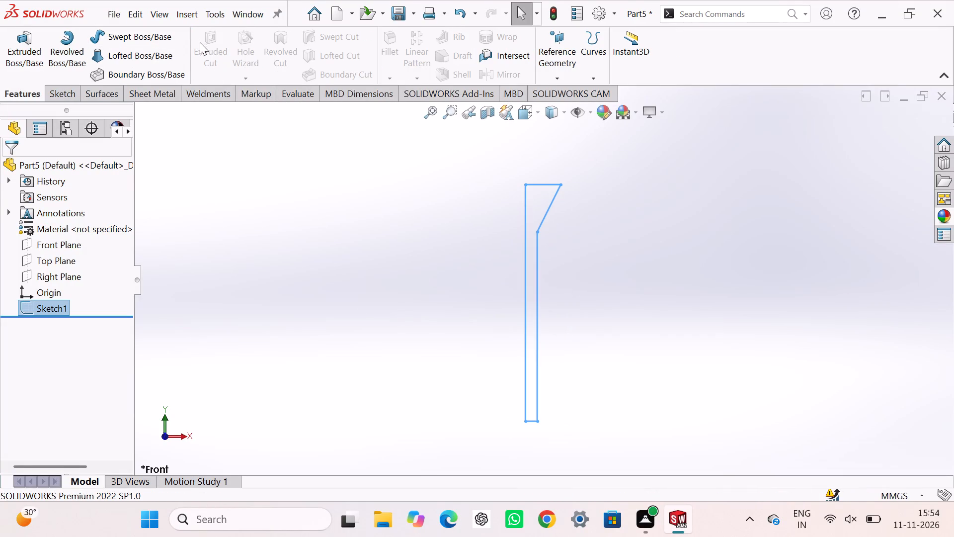
# Revolve the flared profile 360 degrees about its full-height vertical line.
pyautogui.click(63, 45)
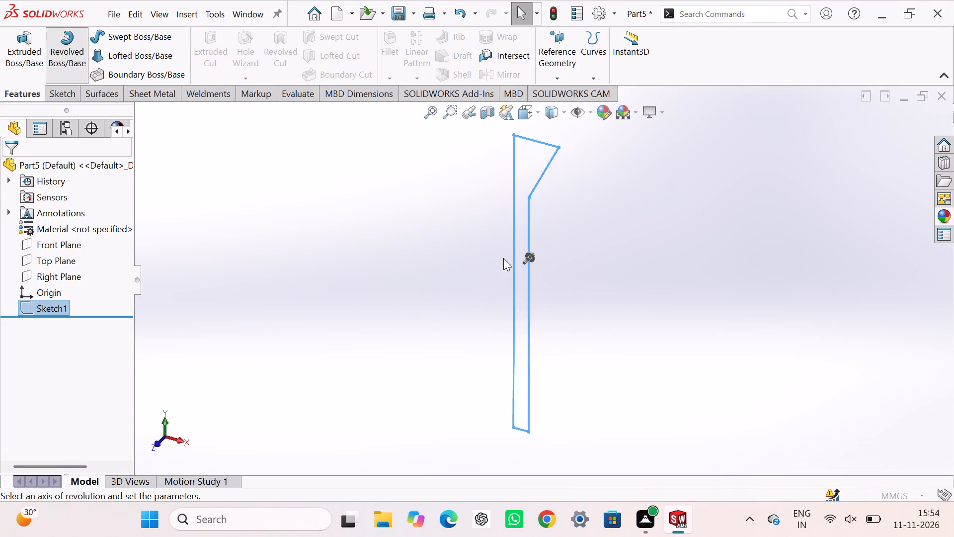
pyautogui.click(514, 258)
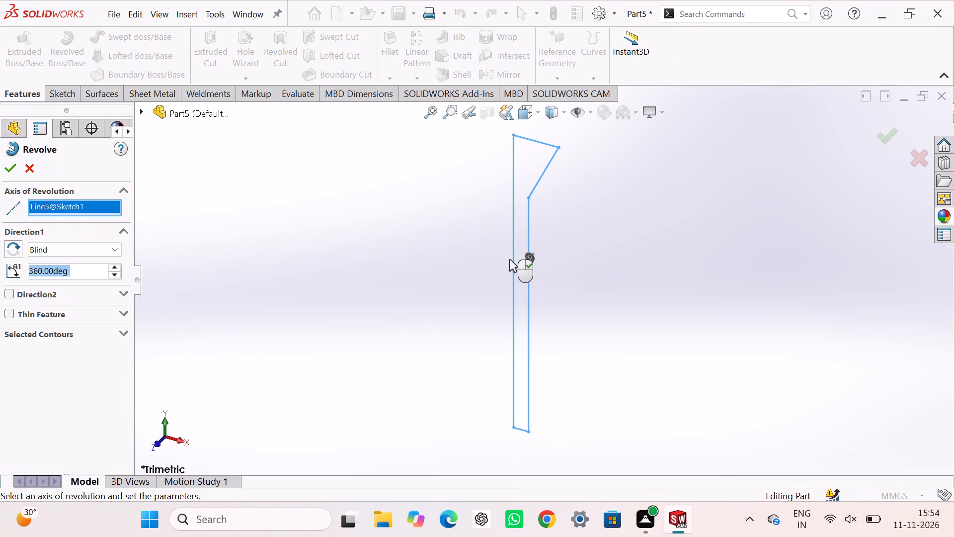
pyautogui.click(891, 139)
pyautogui.click(744, 269)
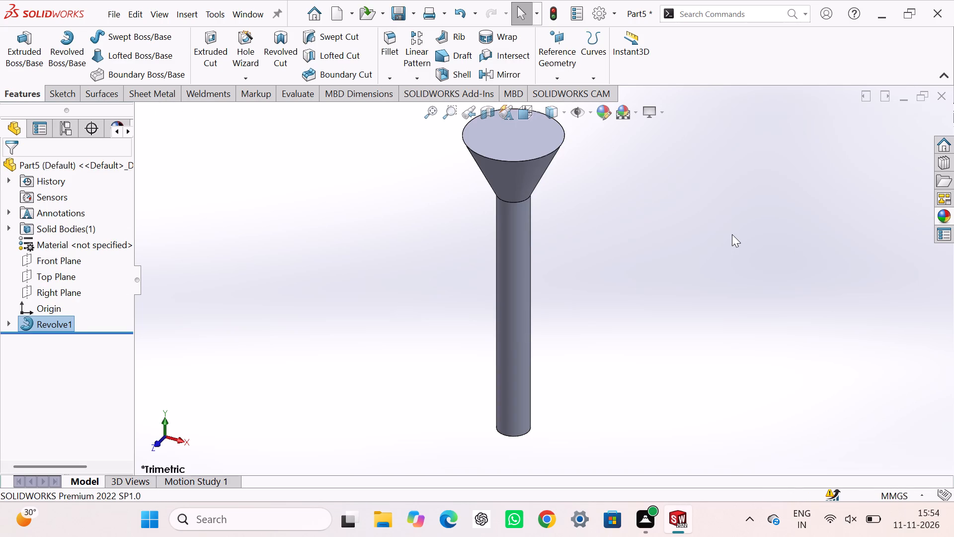
pyautogui.scroll(3, 694, 264)
pyautogui.scroll(-3, 587, 245)
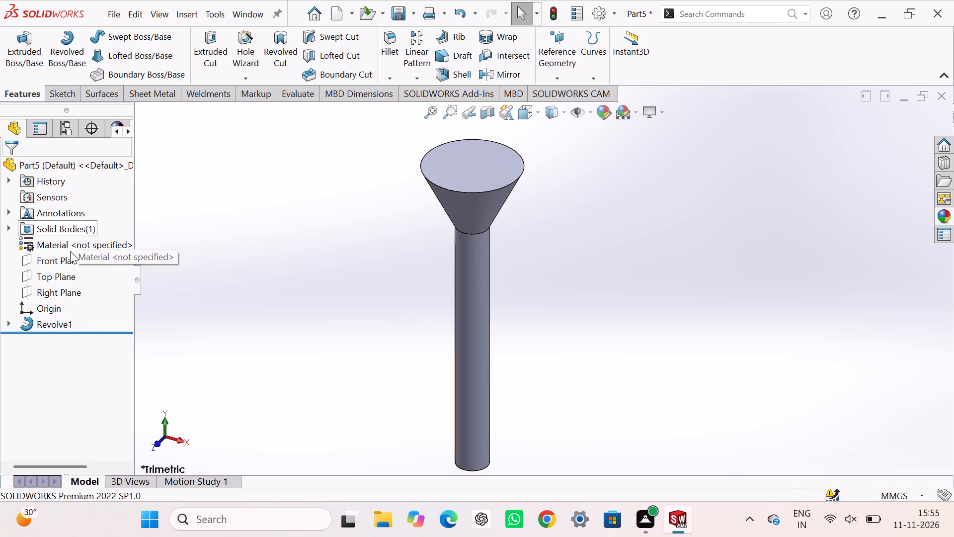
# Open a new sketch on the Front Plane for the flared head.
pyautogui.click(65, 263)
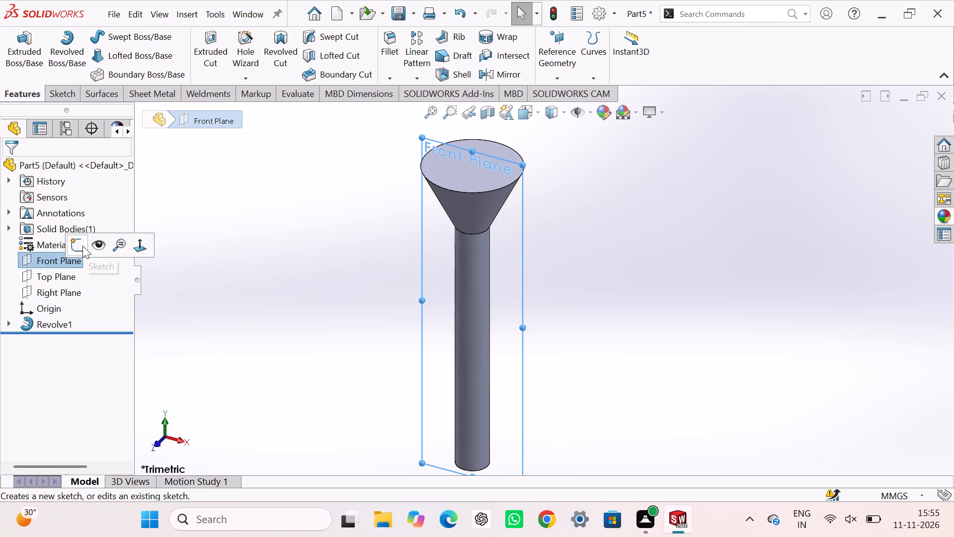
pyautogui.click(81, 246)
pyautogui.click(294, 233)
pyautogui.scroll(3, 490, 227)
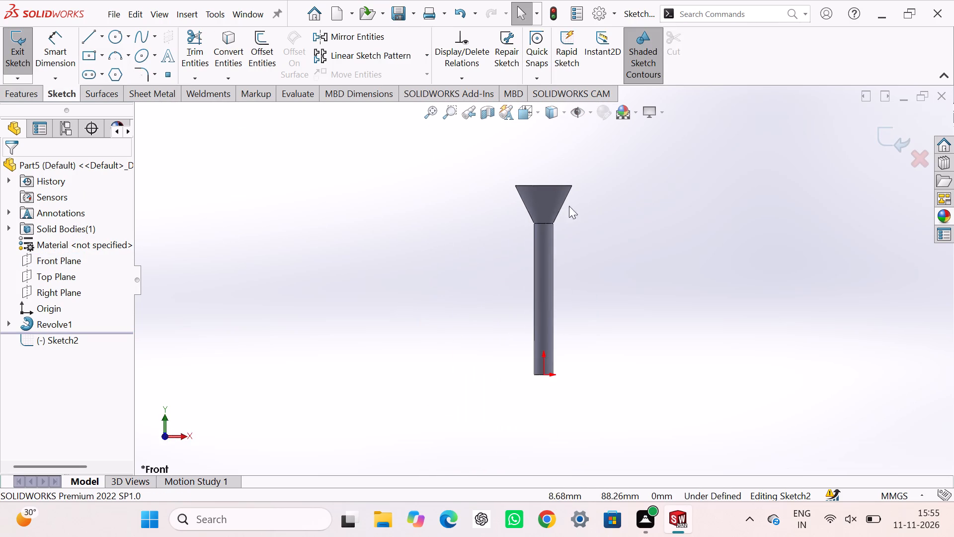
pyautogui.scroll(-3, 595, 197)
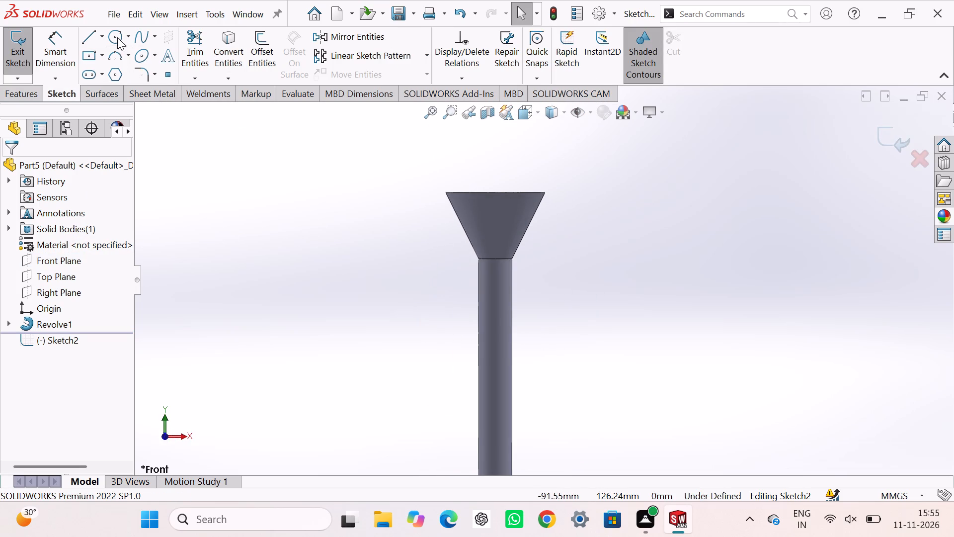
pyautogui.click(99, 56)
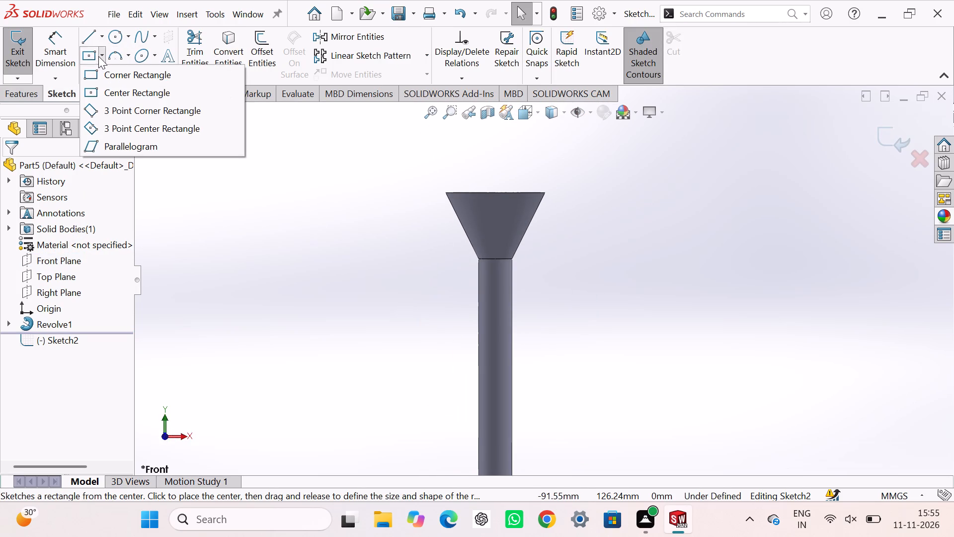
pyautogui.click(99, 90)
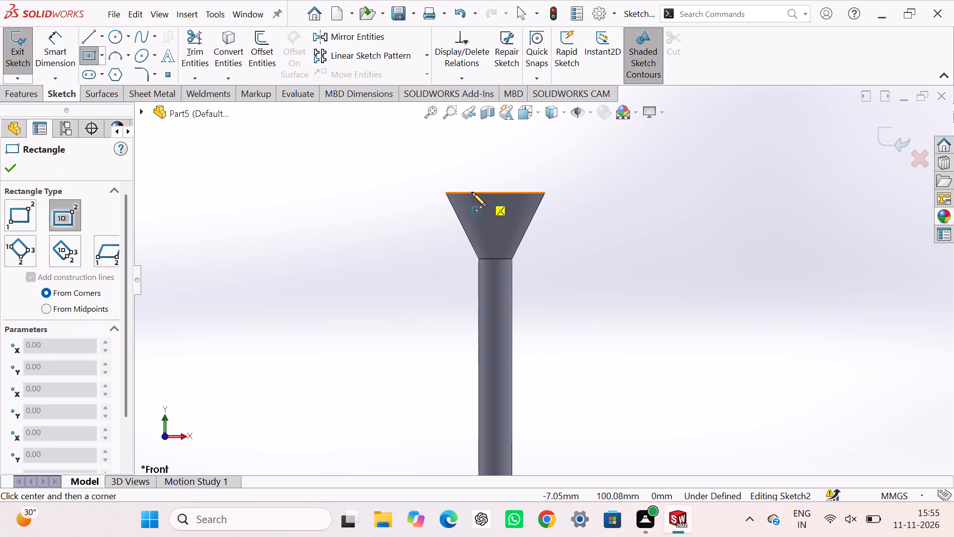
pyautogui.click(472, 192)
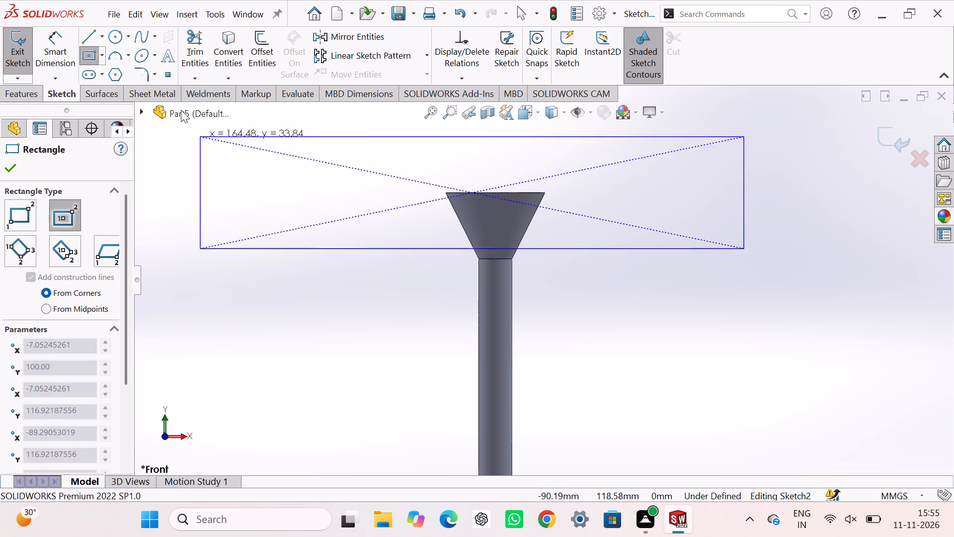
# Sketch a corner rectangle about 13.7 by 10.1 mm hanging down from the flared head's top edge.
pyautogui.click(102, 54)
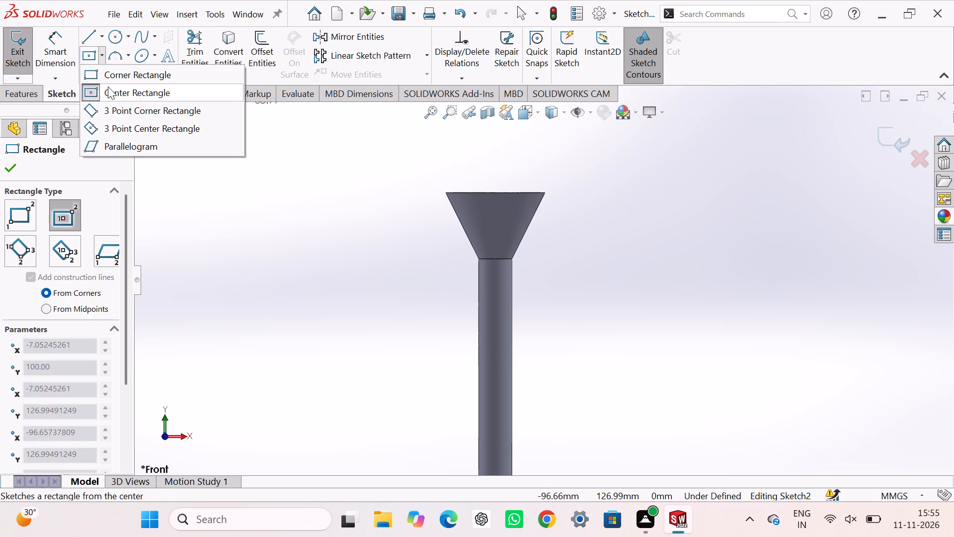
pyautogui.click(108, 78)
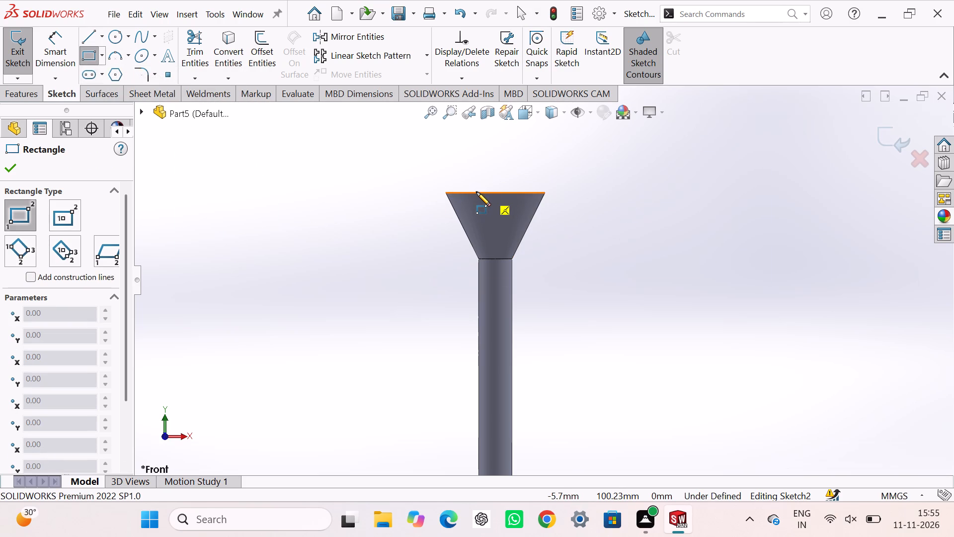
pyautogui.click(474, 193)
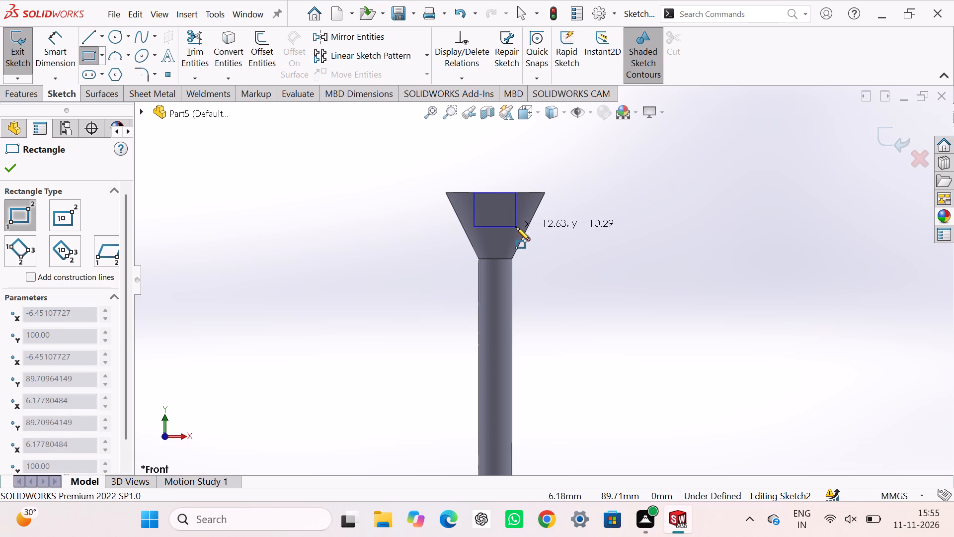
pyautogui.click(519, 226)
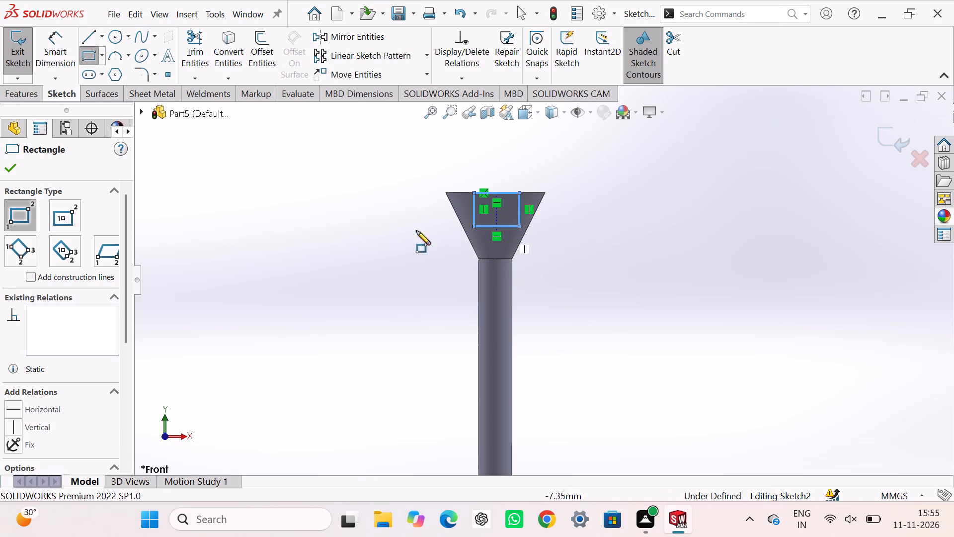
pyautogui.rightClick(362, 230)
pyautogui.click(371, 239)
pyautogui.click(375, 264)
# Draw a vertical centerline from the origin up through the shank to just above the flared head.
pyautogui.scroll(3, 392, 284)
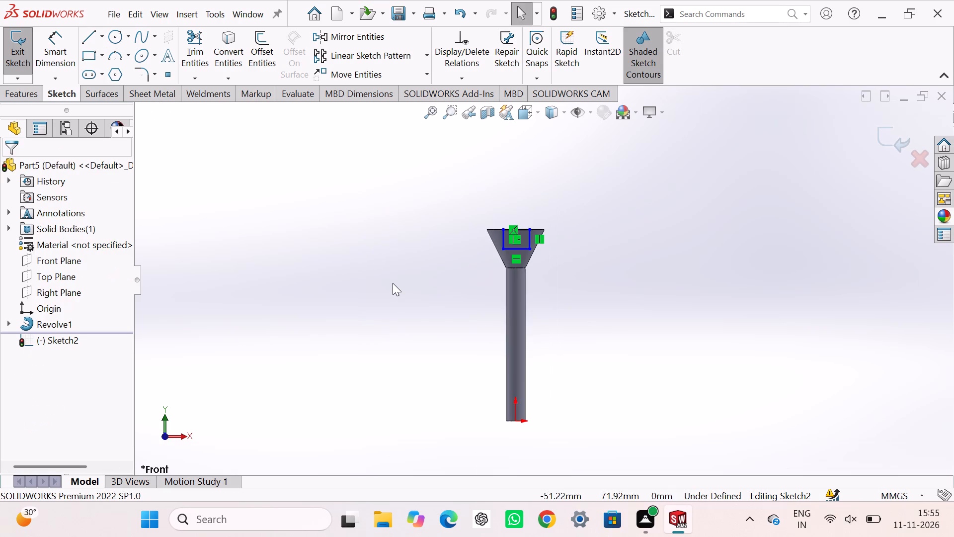
pyautogui.scroll(-1, 469, 348)
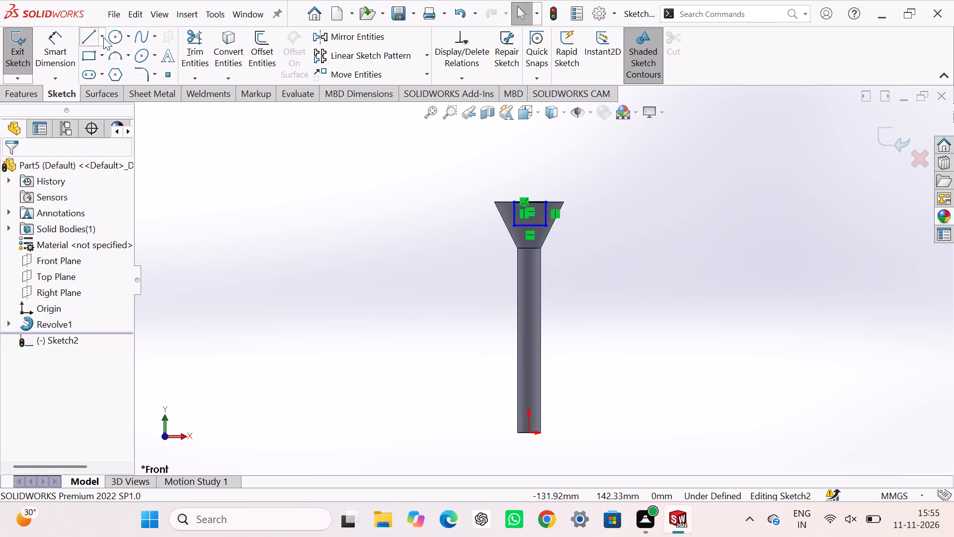
pyautogui.click(103, 37)
pyautogui.click(109, 72)
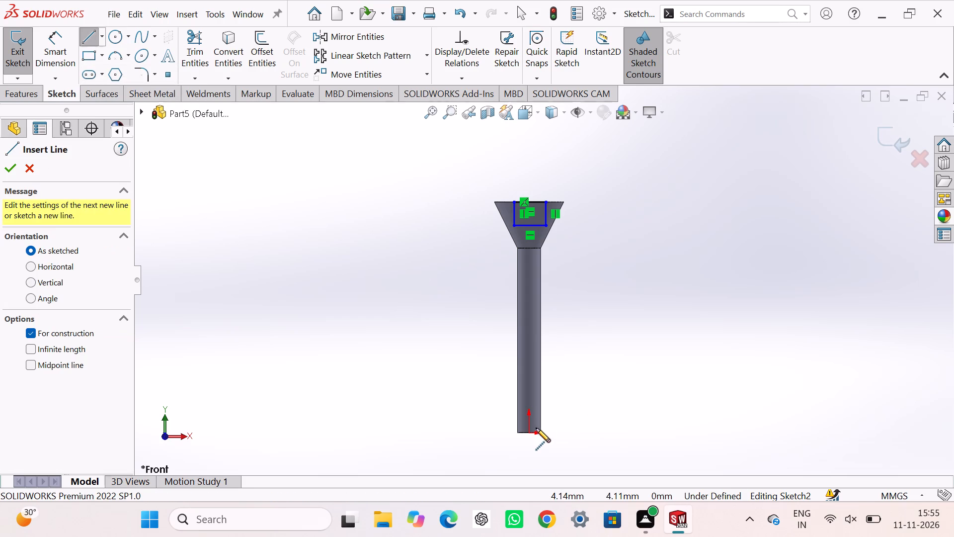
pyautogui.moveTo(528, 433); pyautogui.dragTo(523, 411)
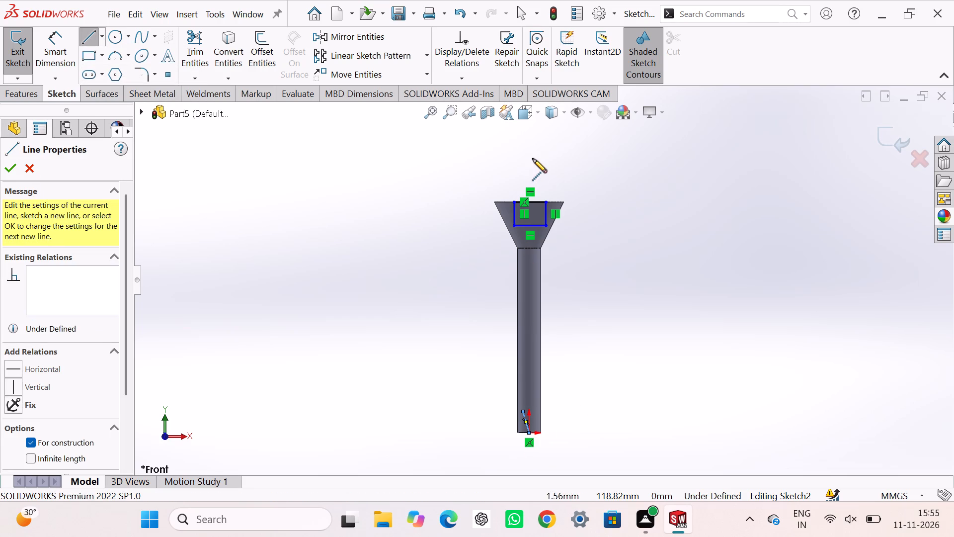
pyautogui.rightClick(375, 332)
pyautogui.click(392, 336)
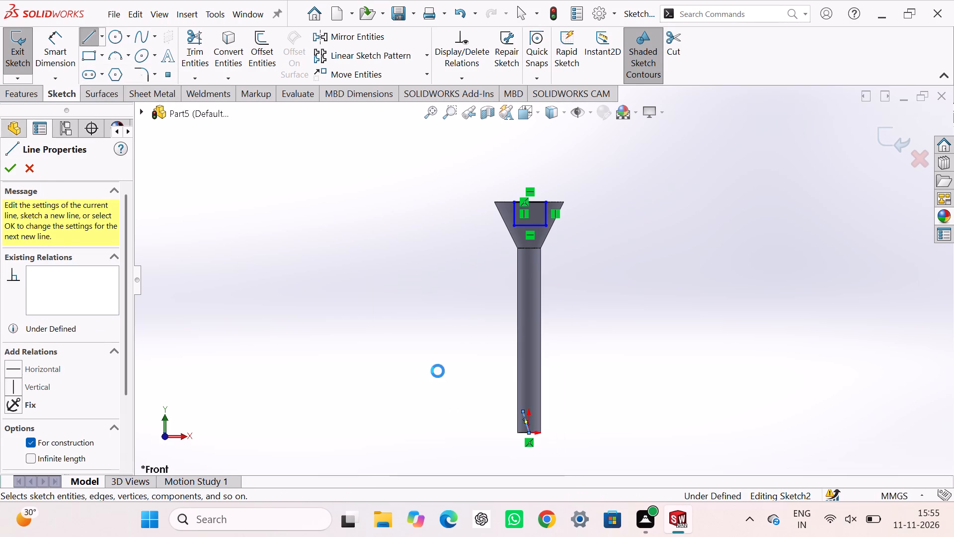
pyautogui.moveTo(523, 410); pyautogui.dragTo(540, 252)
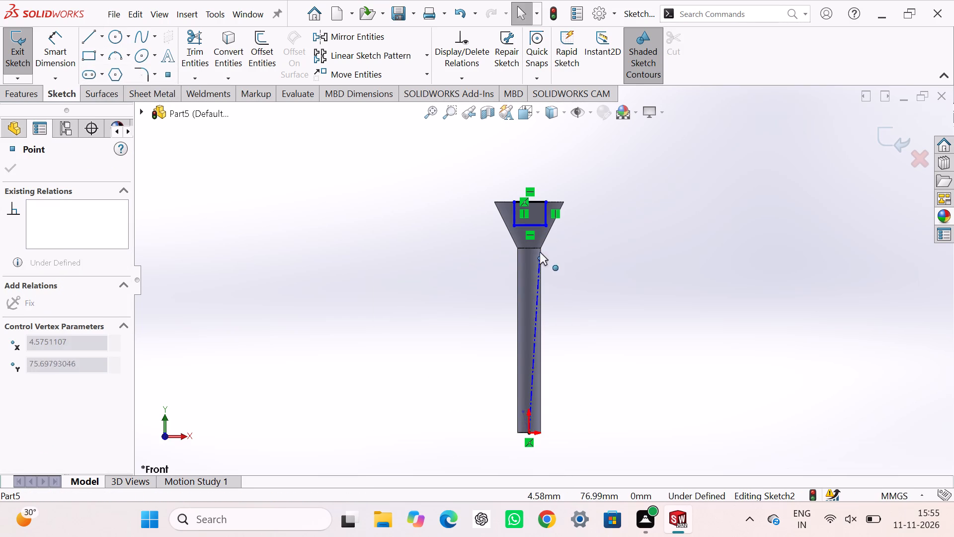
pyautogui.moveTo(540, 252); pyautogui.dragTo(533, 155)
pyautogui.click(349, 234)
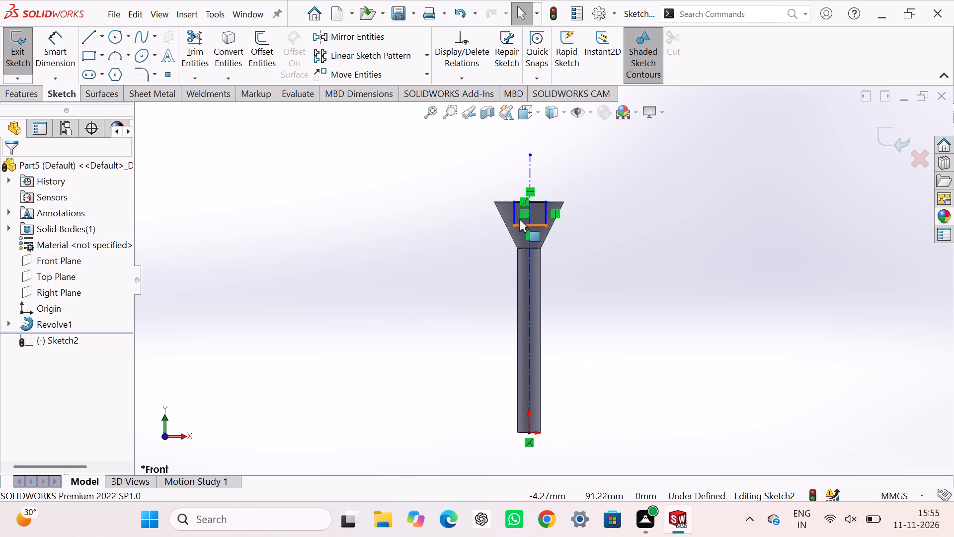
# Make the rectangle's two vertical sides symmetric about the centerline.
pyautogui.click(516, 217)
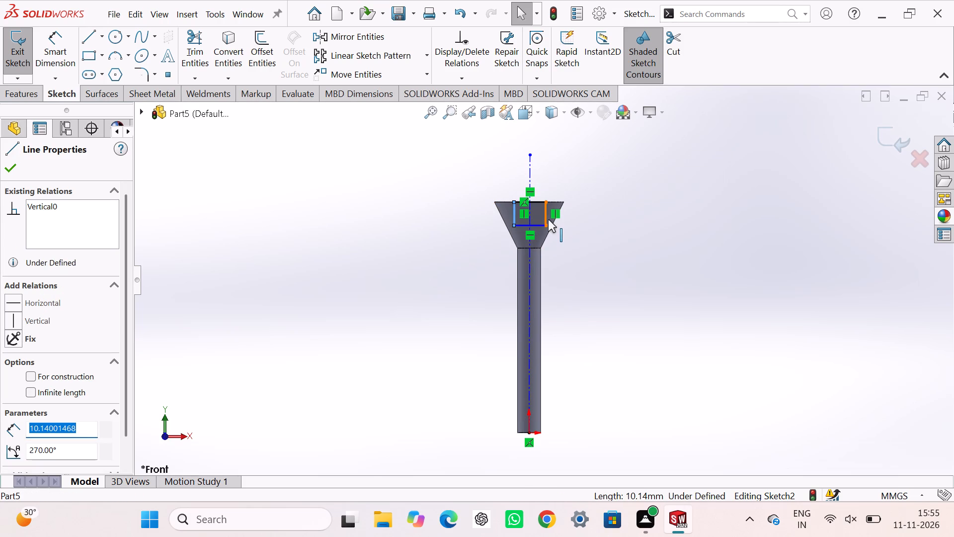
pyautogui.keyDown('ctrl'); pyautogui.click(547, 218); pyautogui.keyUp('ctrl')
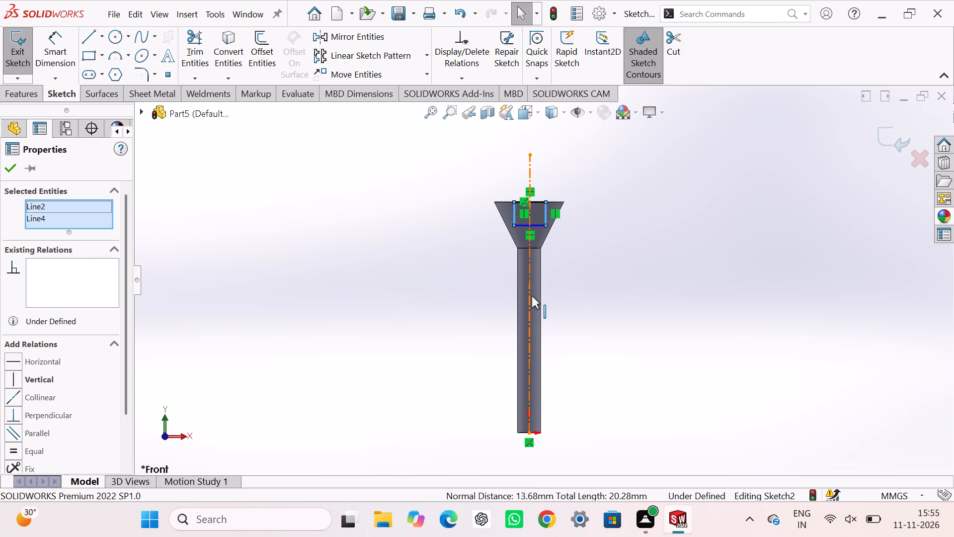
pyautogui.keyDown('ctrl'); pyautogui.click(532, 295); pyautogui.keyUp('ctrl')
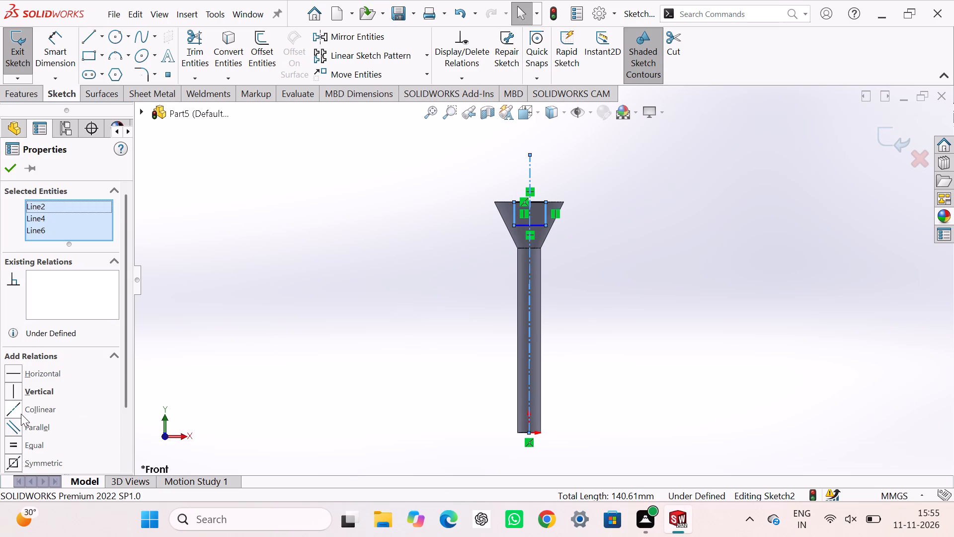
pyautogui.click(14, 458)
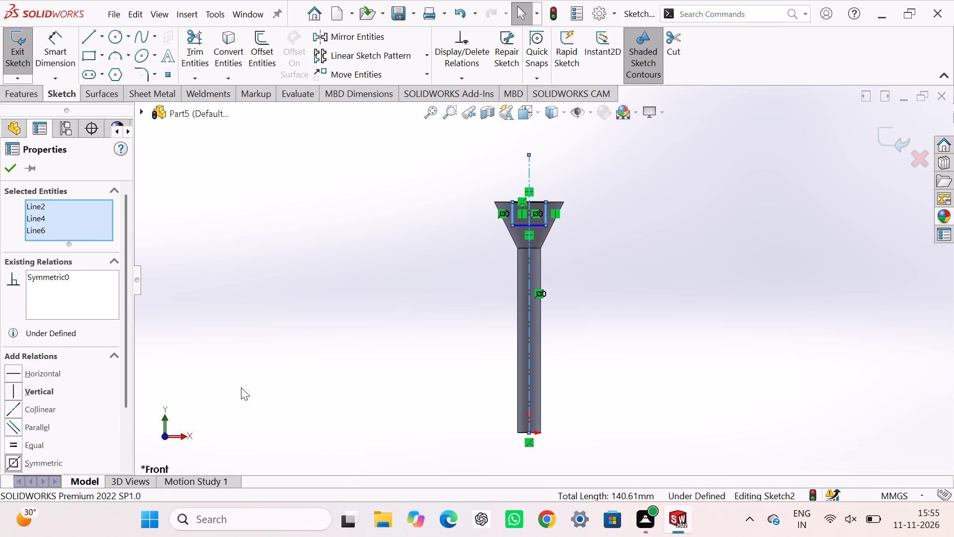
pyautogui.click(241, 387)
# Dimension the rectangle's width to 10 mm.
pyautogui.moveTo(265, 377); pyautogui.dragTo(277, 142, button='right')
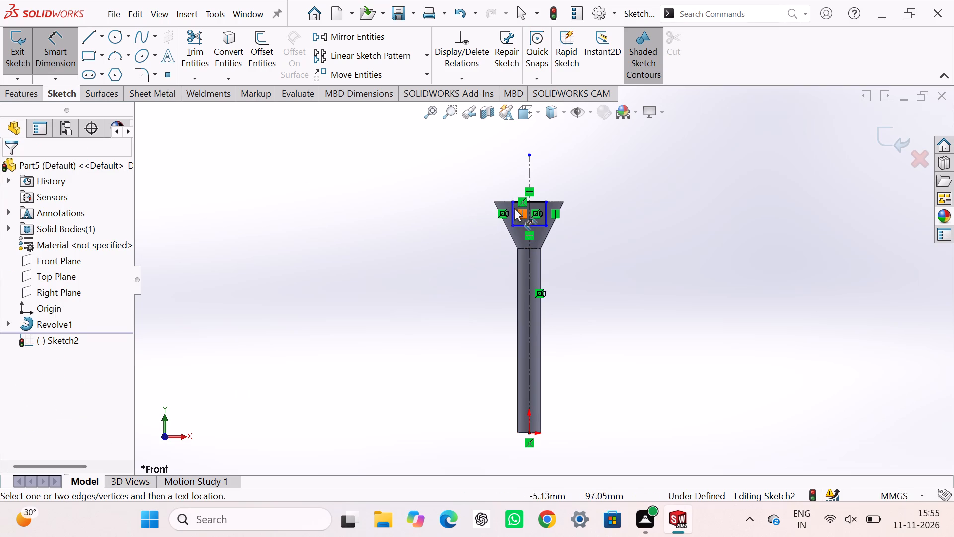
pyautogui.click(534, 226)
pyautogui.click(533, 140)
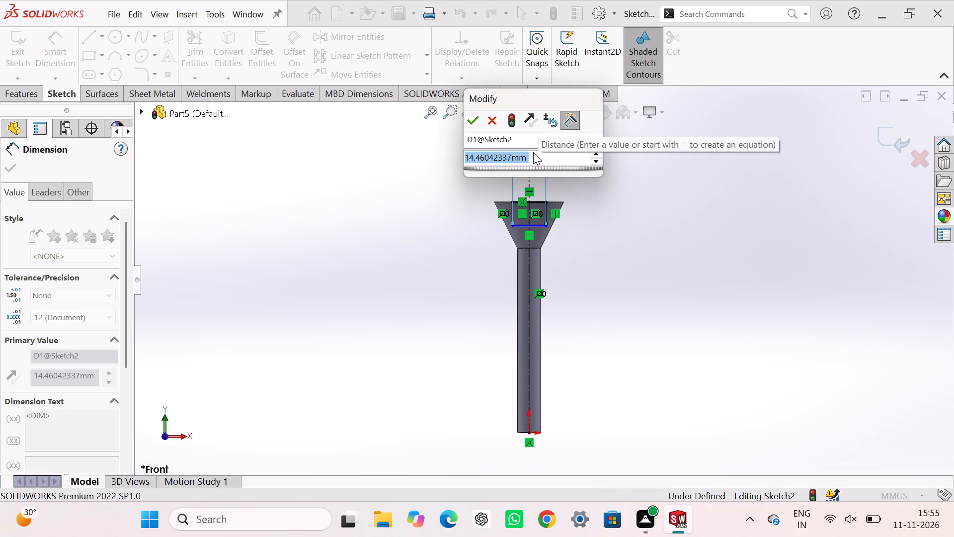
pyautogui.write('10')
pyautogui.press('Return')
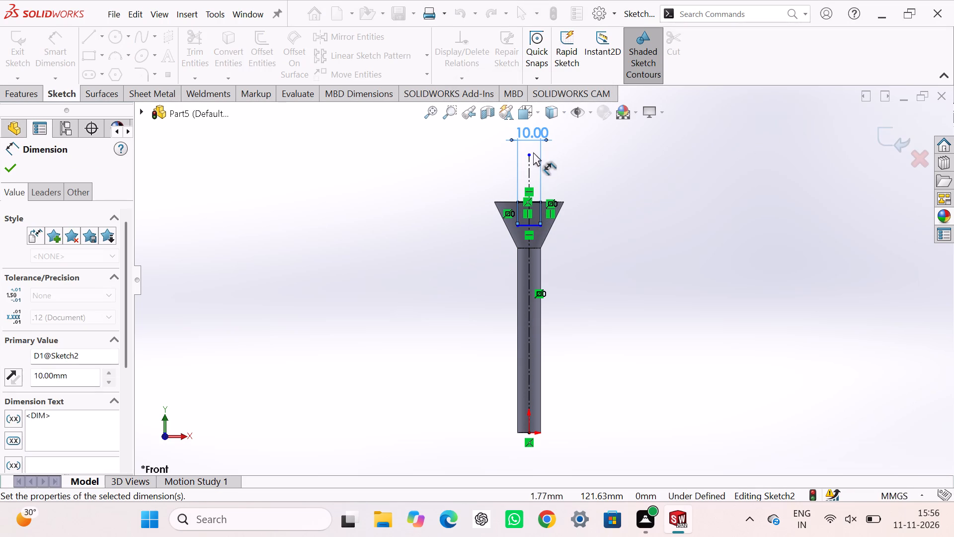
# Dimension the rectangle's vertical side to 7 mm and finish the sketch.
pyautogui.scroll(1, 556, 251)
pyautogui.scroll(-3, 553, 241)
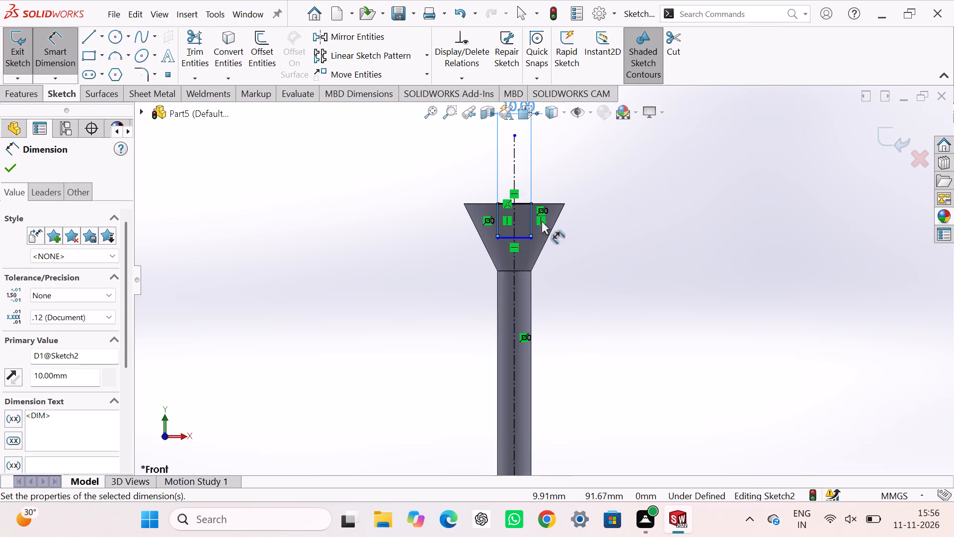
pyautogui.scroll(-6, 542, 221)
pyautogui.click(526, 246)
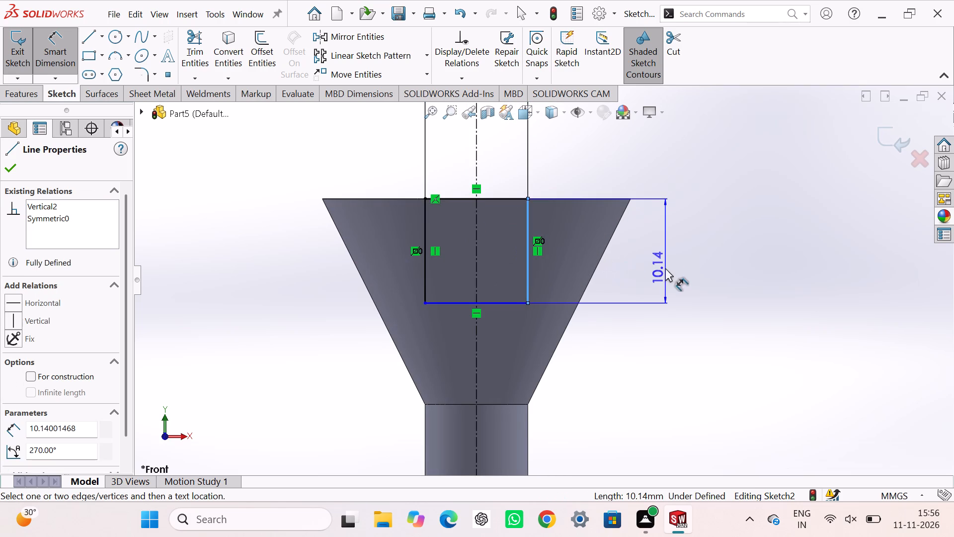
pyautogui.click(659, 265)
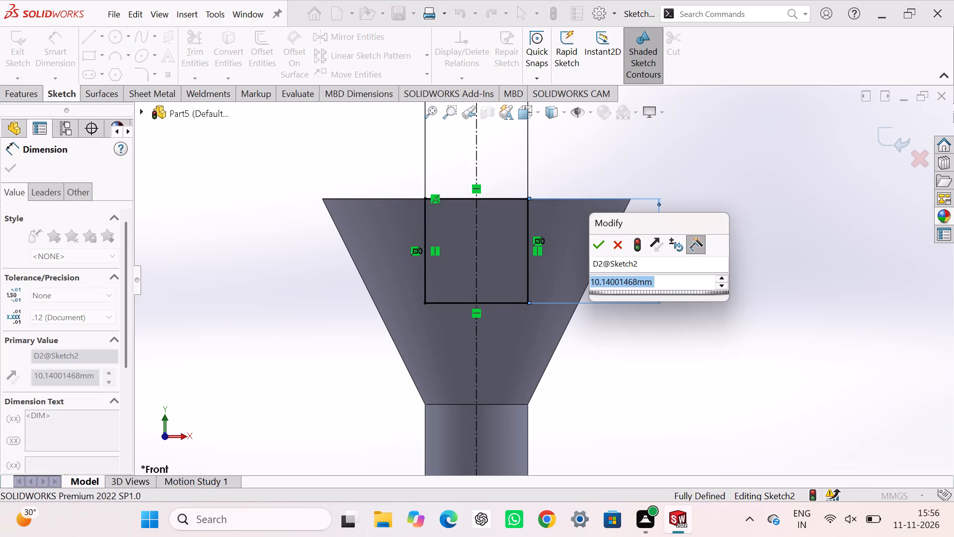
pyautogui.press('7')
pyautogui.press('Return')
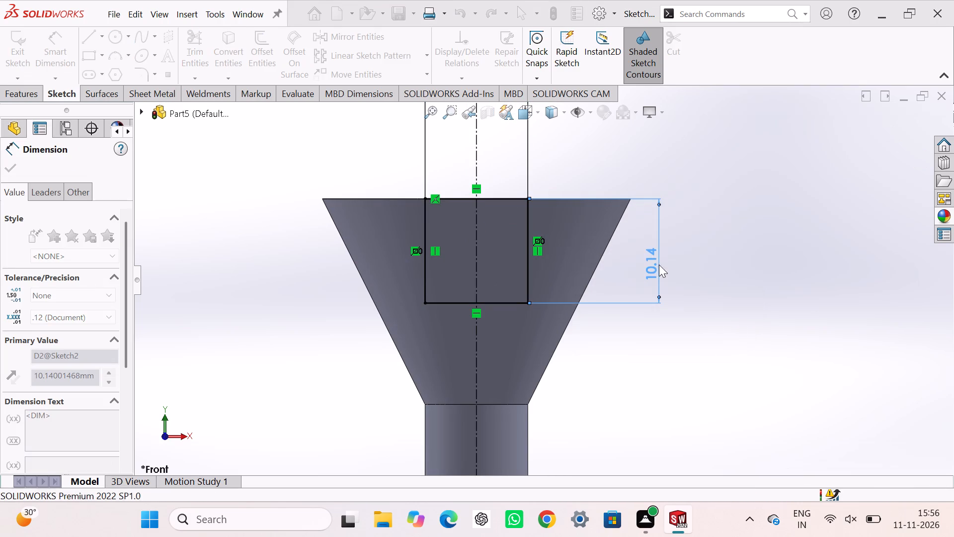
pyautogui.click(739, 256)
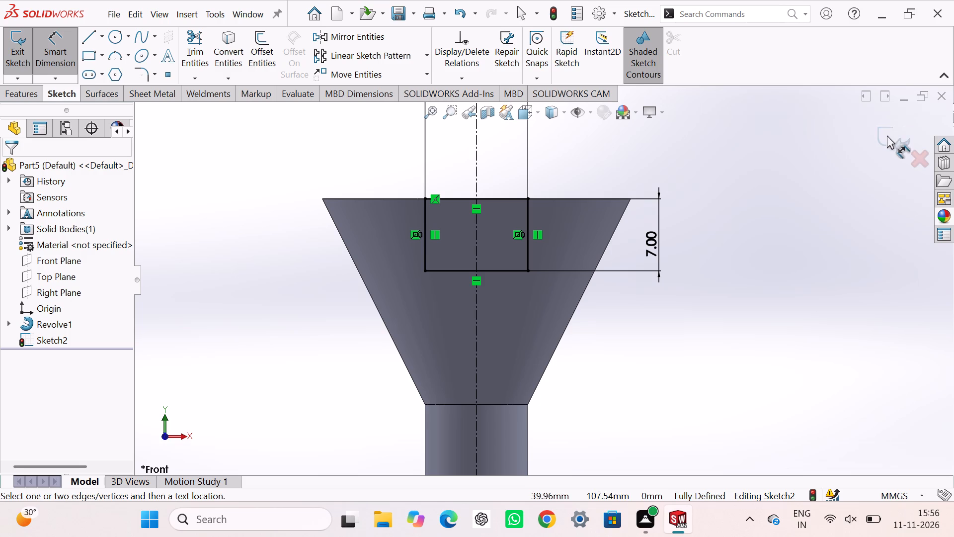
pyautogui.click(887, 135)
# Cut the slot across the flared head by extruding the rectangle Through All - Both.
pyautogui.moveTo(843, 238); pyautogui.dragTo(813, 305, button='middle')
pyautogui.click(220, 52)
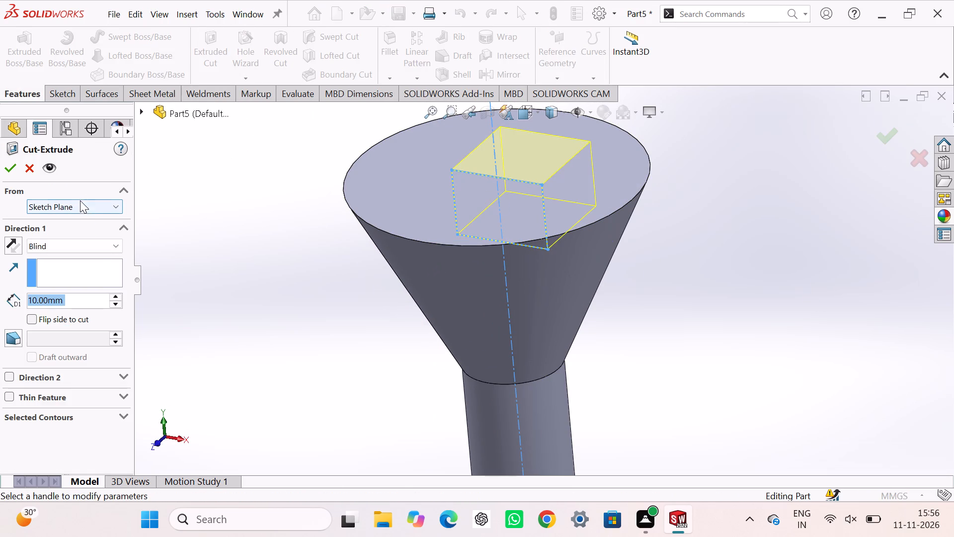
pyautogui.click(90, 243)
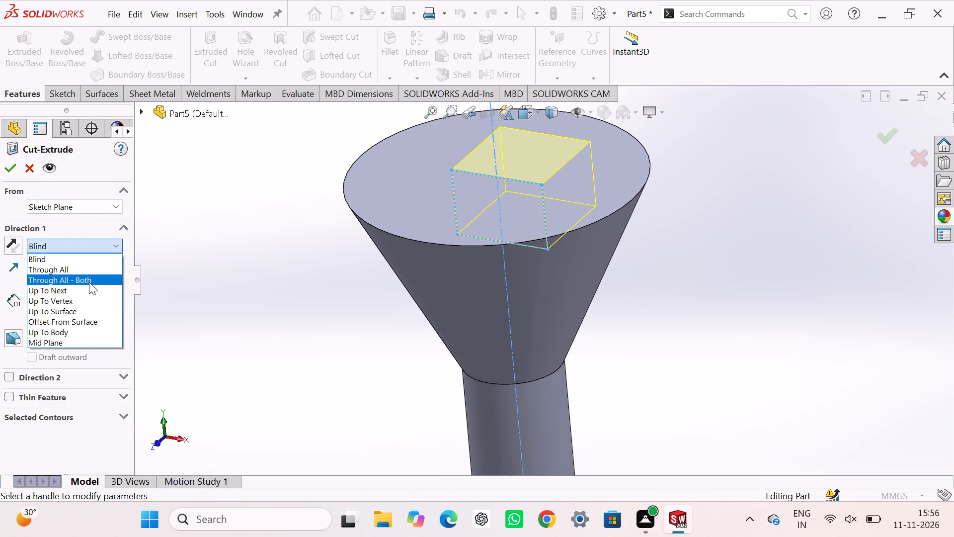
pyautogui.click(89, 282)
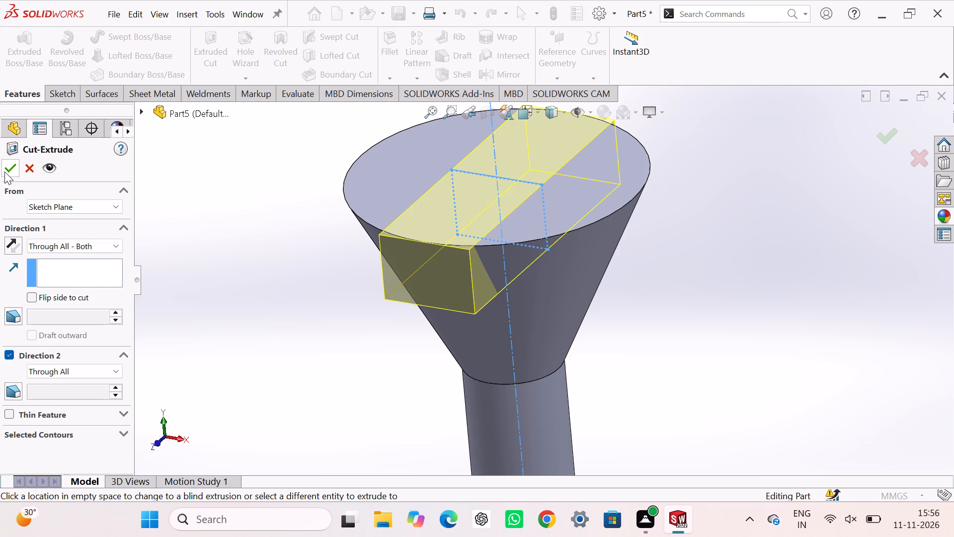
pyautogui.click(4, 172)
pyautogui.click(250, 259)
# Edit the revolve's profile sketch and set the straight shank line's height to 50 mm.
pyautogui.scroll(4, 250, 259)
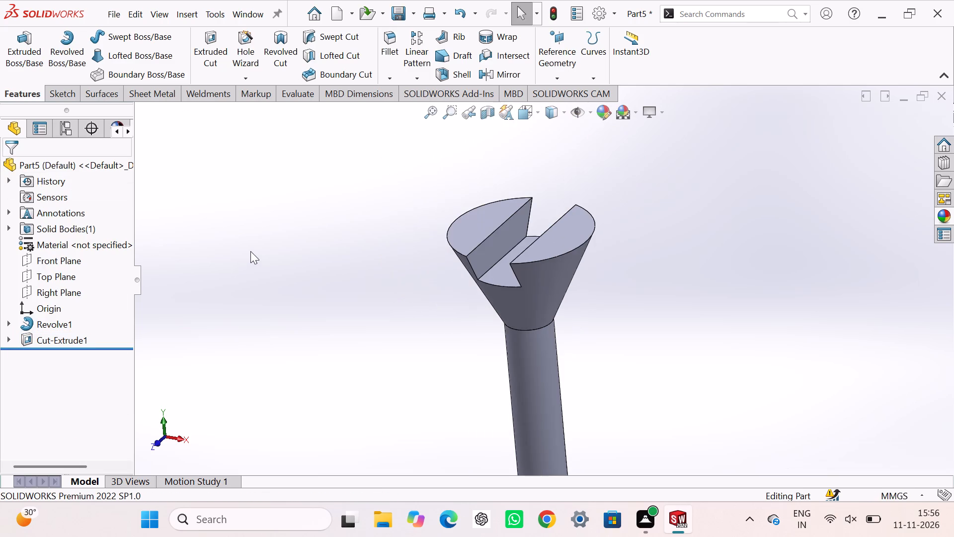
pyautogui.moveTo(266, 308); pyautogui.dragTo(253, 271, button='middle')
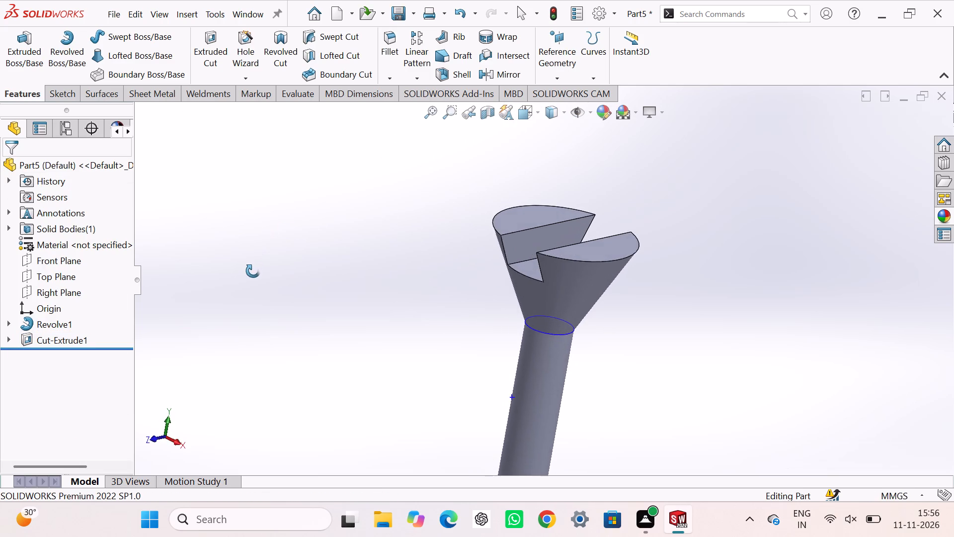
pyautogui.moveTo(253, 271); pyautogui.dragTo(233, 258, button='middle')
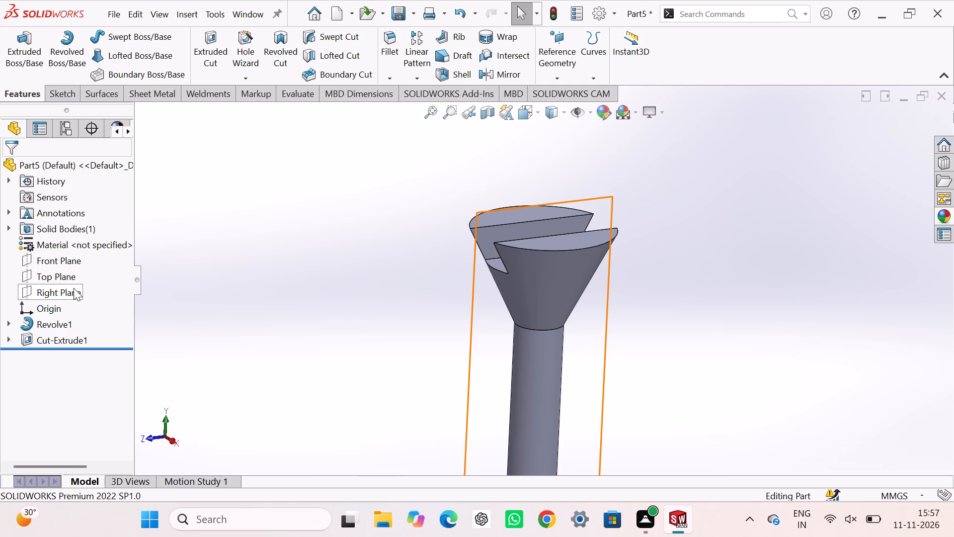
pyautogui.click(67, 319)
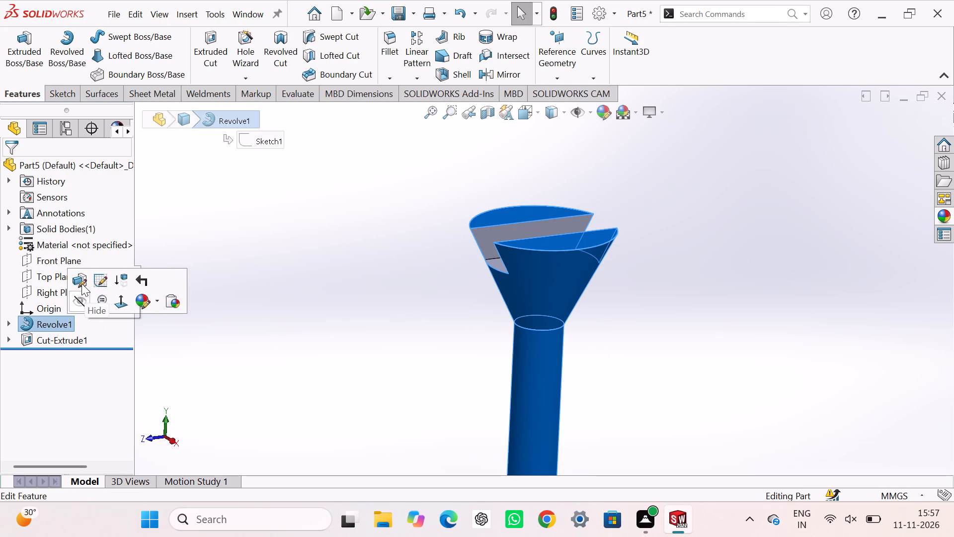
pyautogui.click(94, 279)
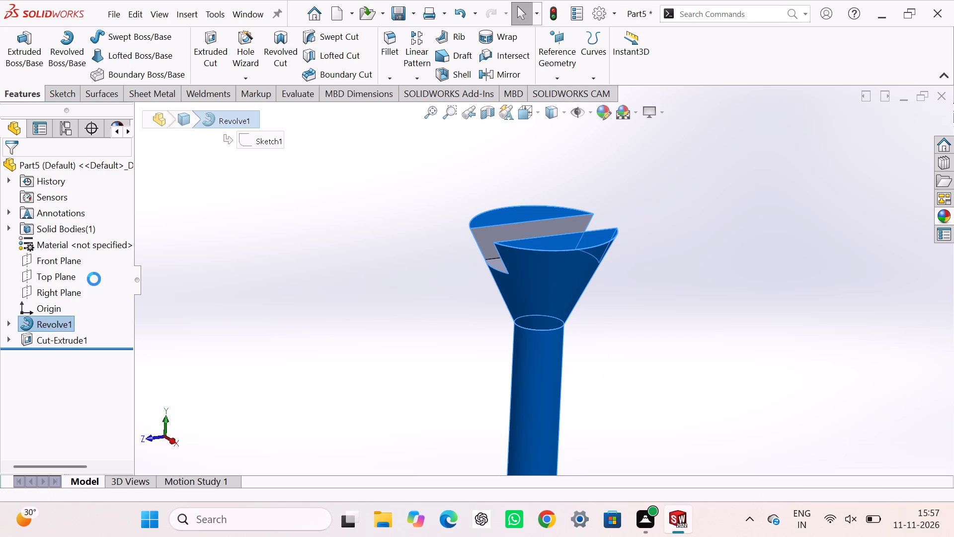
pyautogui.scroll(3, 475, 276)
pyautogui.scroll(-3, 555, 217)
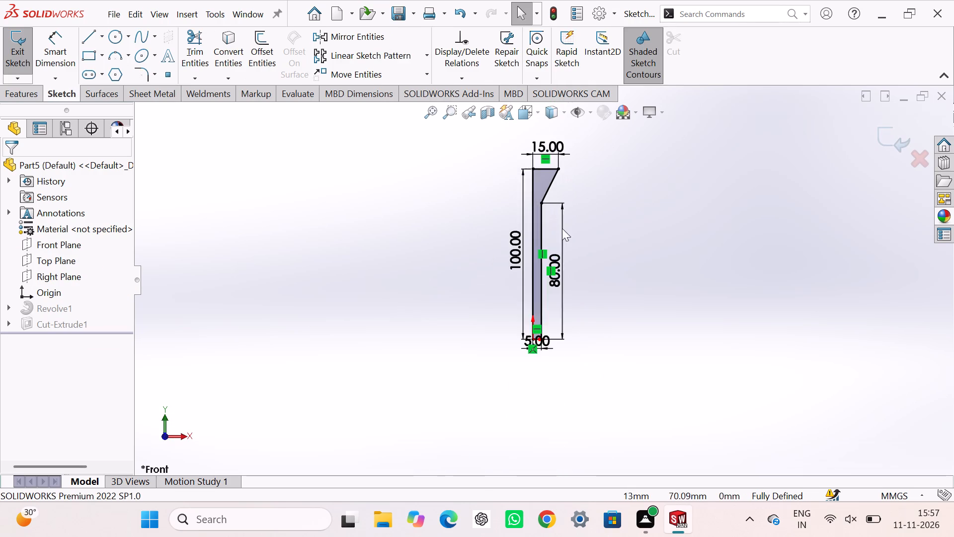
pyautogui.scroll(-3, 562, 228)
pyautogui.doubleClick(556, 295)
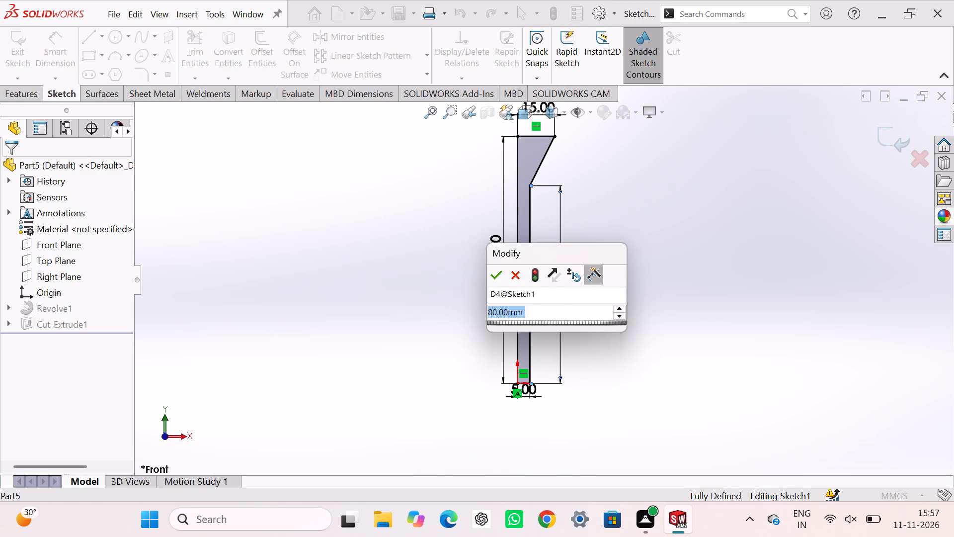
pyautogui.write('50')
pyautogui.press('Return')
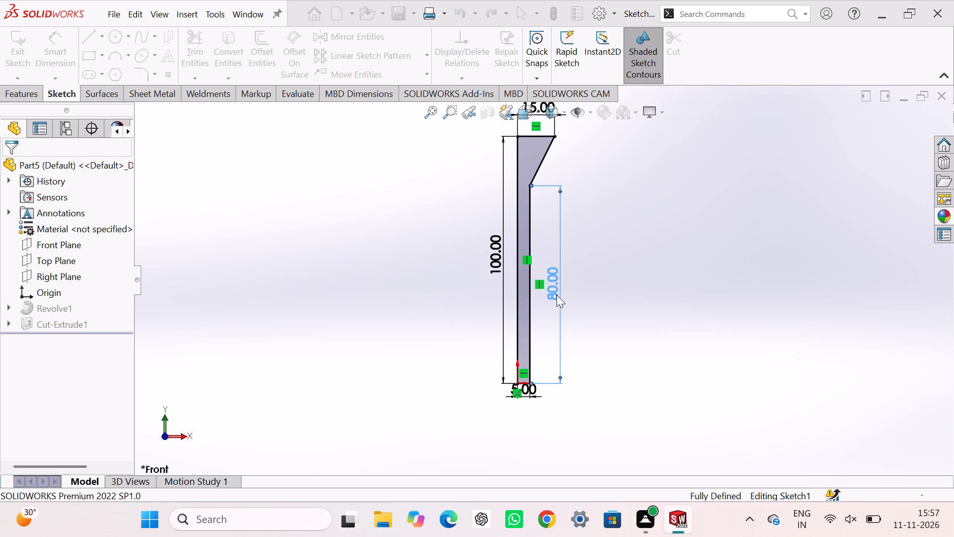
# Set the profile's overall height to 68 mm and exit the sketch to rebuild the screw.
pyautogui.doubleClick(497, 259)
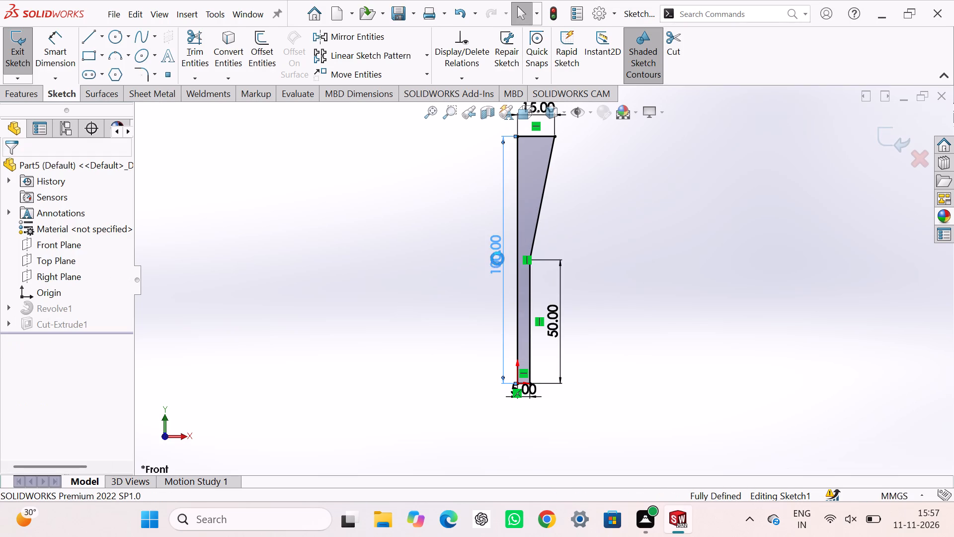
pyautogui.press('6')
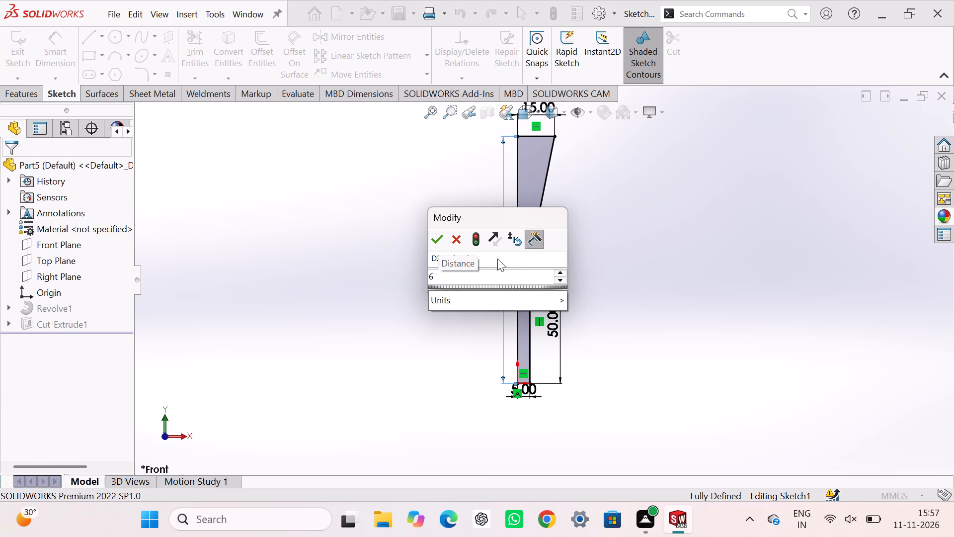
pyautogui.press('8')
pyautogui.press('Return')
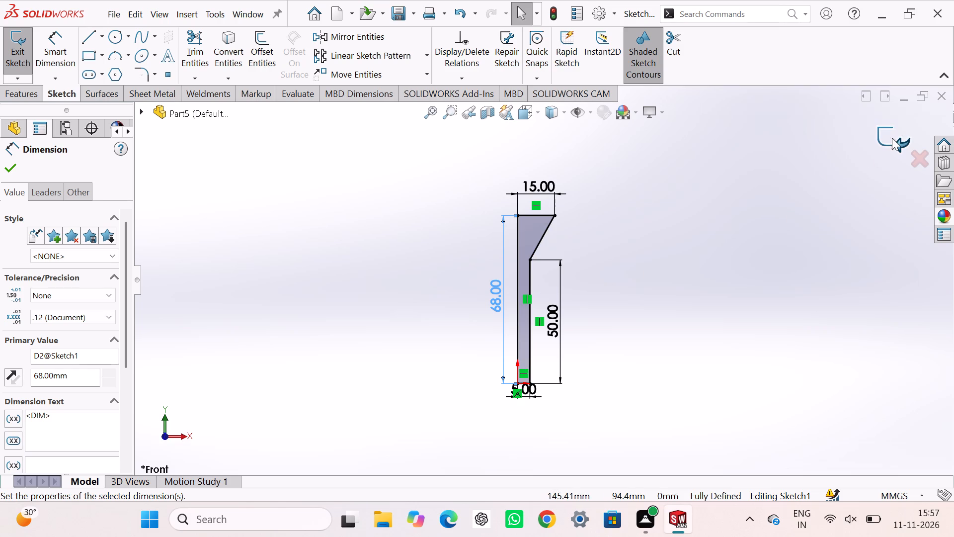
pyautogui.click(891, 139)
pyautogui.click(740, 260)
# Apply a periwinkle blue colour from the standard swatches to the whole slotted screw part.
pyautogui.moveTo(738, 260); pyautogui.dragTo(724, 271, button='middle')
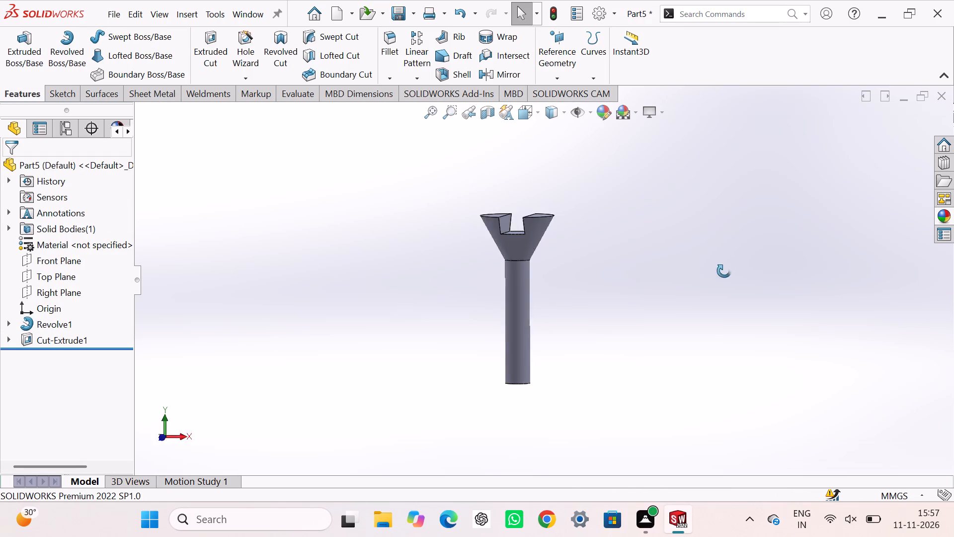
pyautogui.moveTo(724, 271); pyautogui.dragTo(715, 296, button='middle')
pyautogui.scroll(-1, 717, 286)
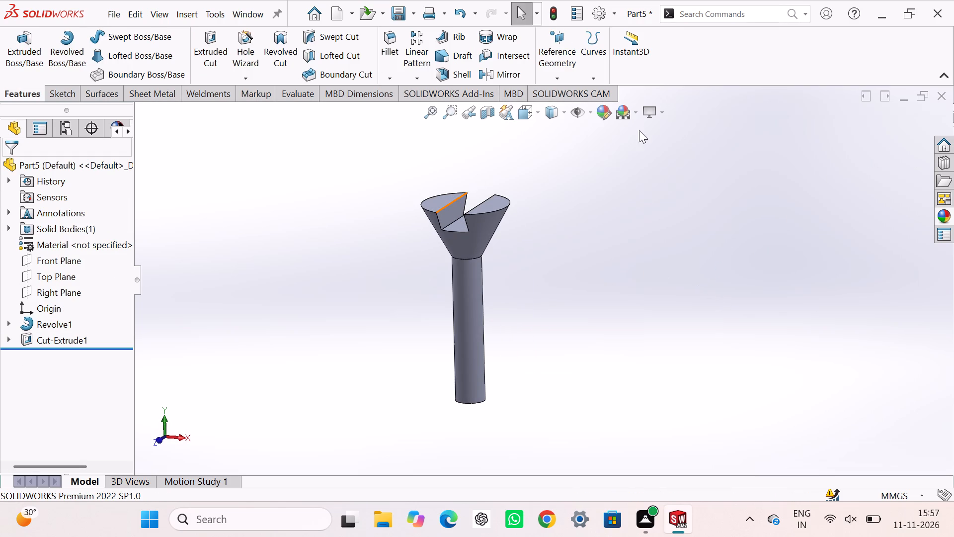
pyautogui.click(611, 114)
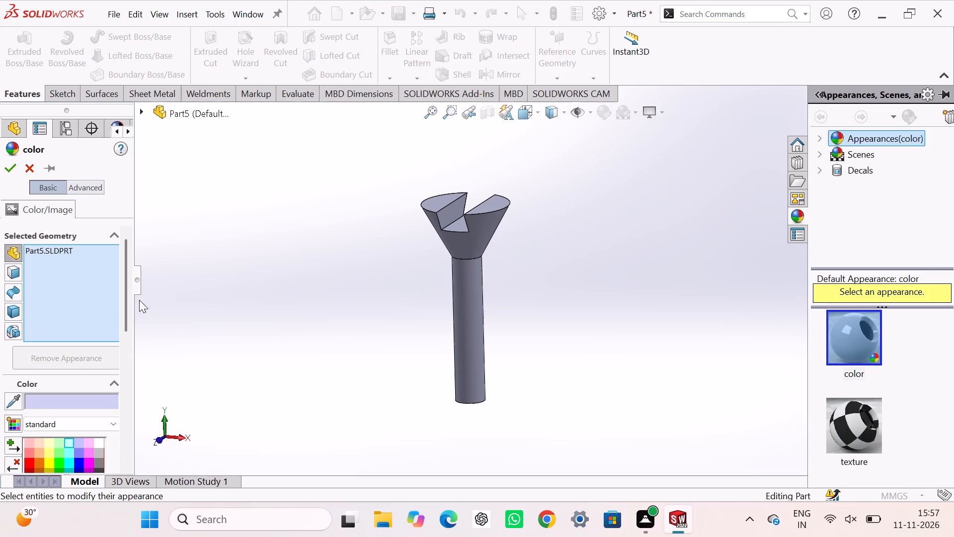
pyautogui.moveTo(126, 285); pyautogui.dragTo(133, 328)
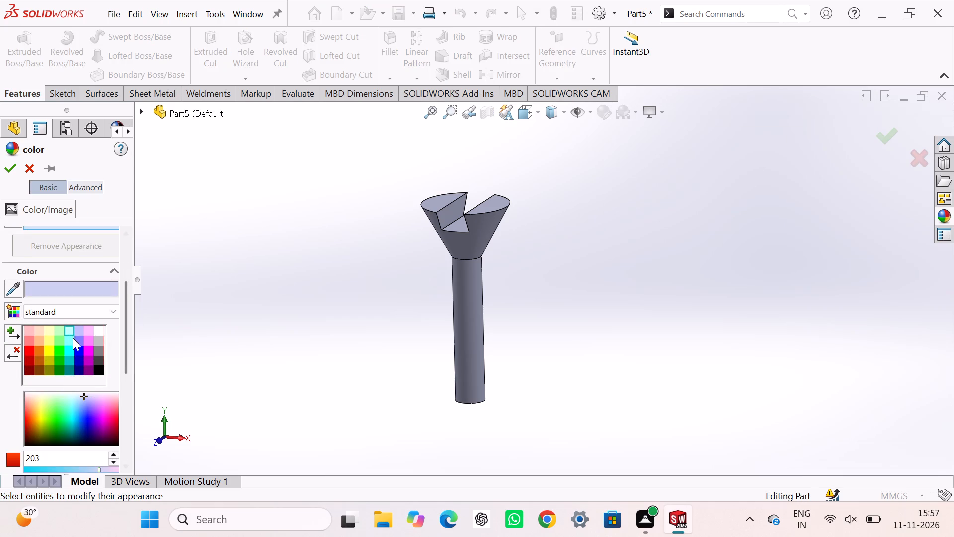
pyautogui.click(76, 341)
pyautogui.click(3, 166)
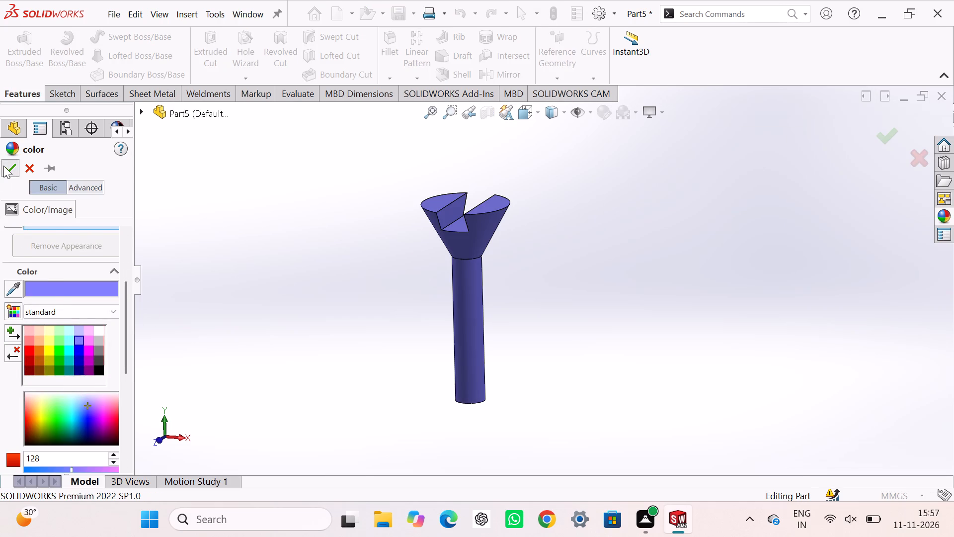
pyautogui.click(237, 235)
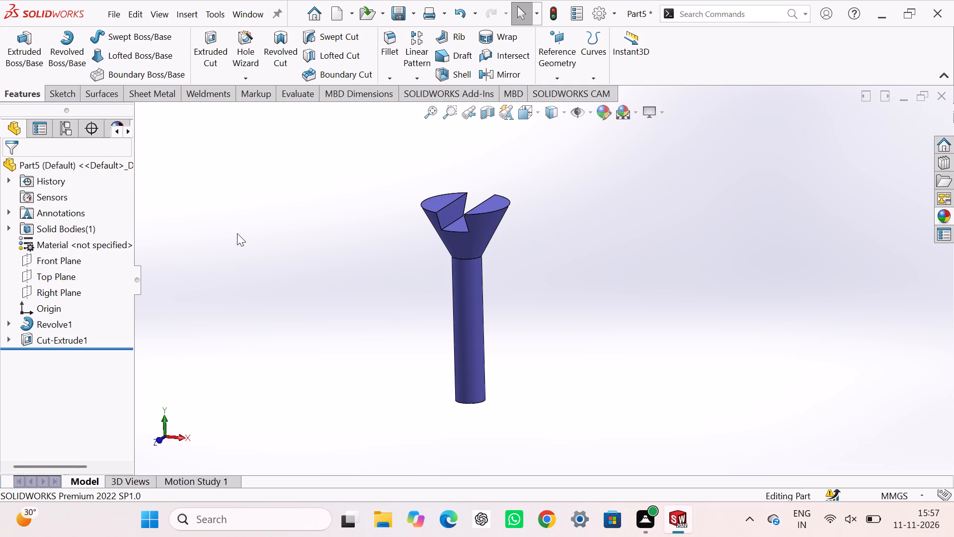
# Save the slotted screw part under its default file name.
pyautogui.hotkey('ctrl', 's')
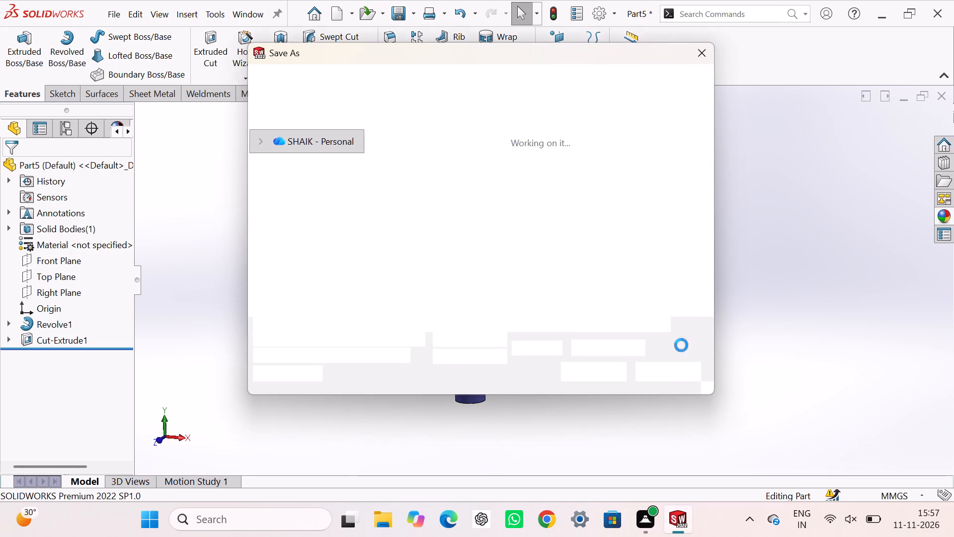
pyautogui.click(602, 375)
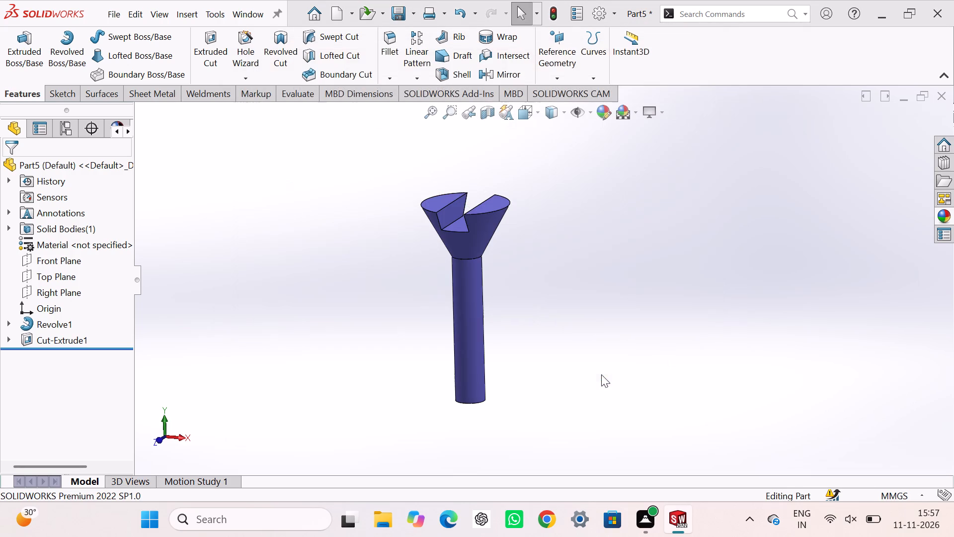
pyautogui.moveTo(741, 379); pyautogui.dragTo(740, 413)
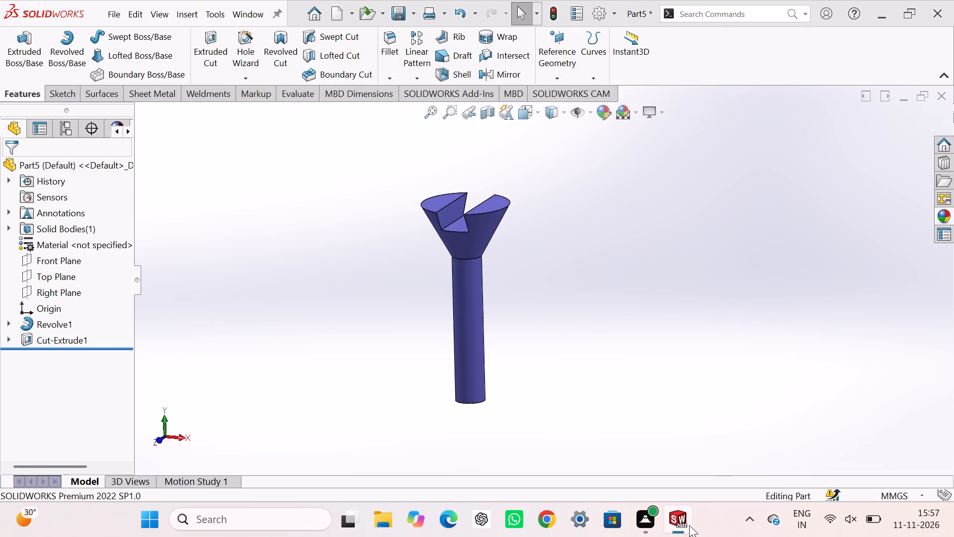
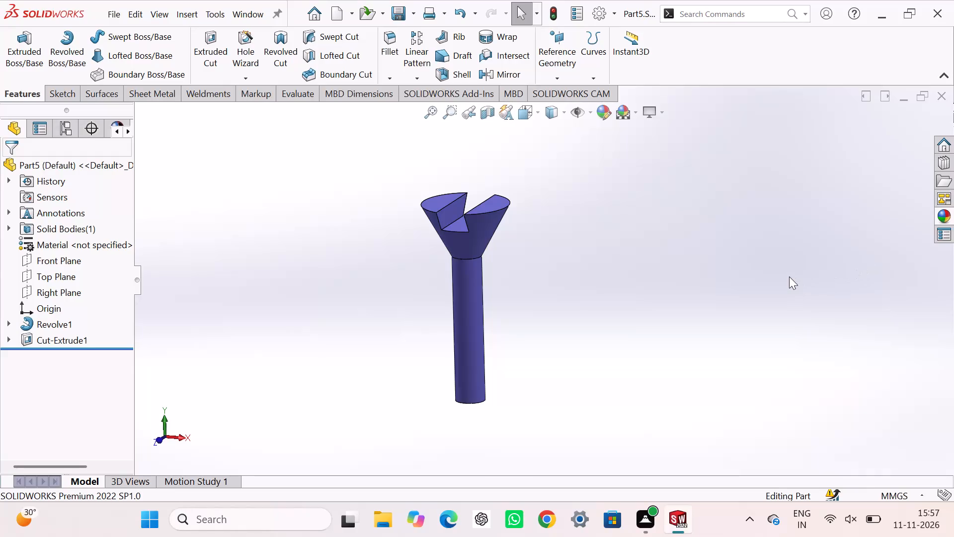
# Save the slotted screw part.
pyautogui.click(789, 277)
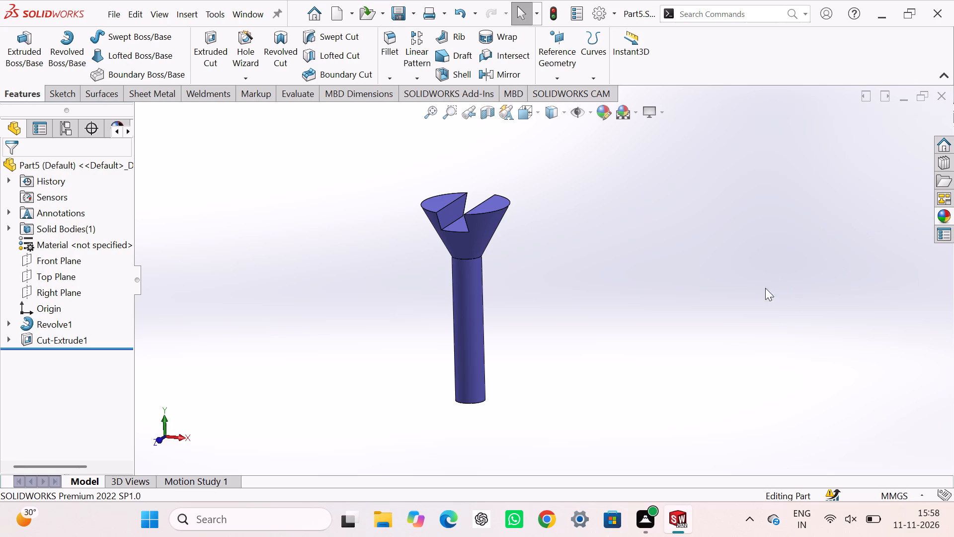
pyautogui.hotkey('ctrl', 's')
# Create a new assembly document and place the five-hole bar Part2 as its first component.
pyautogui.hotkey('ctrl', 'n')
pyautogui.click(478, 255)
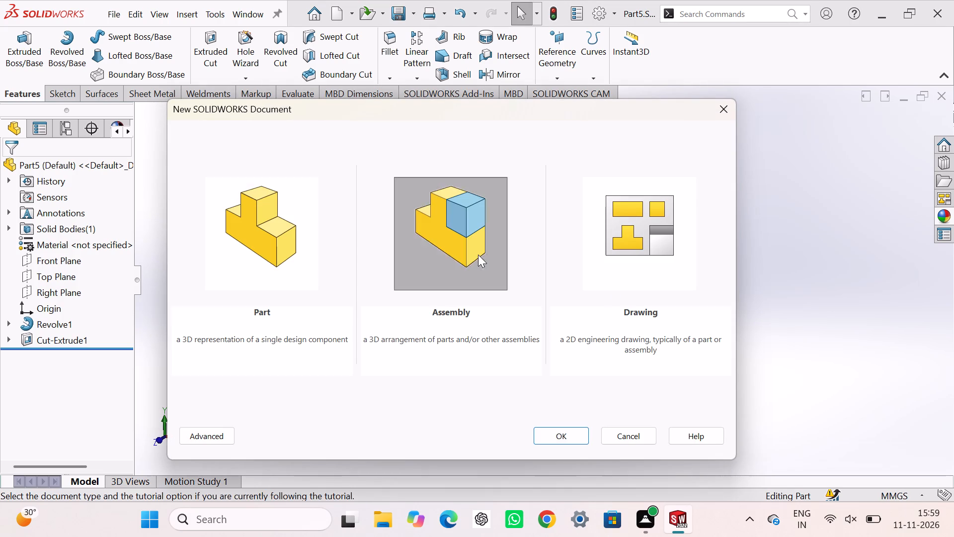
pyautogui.click(569, 437)
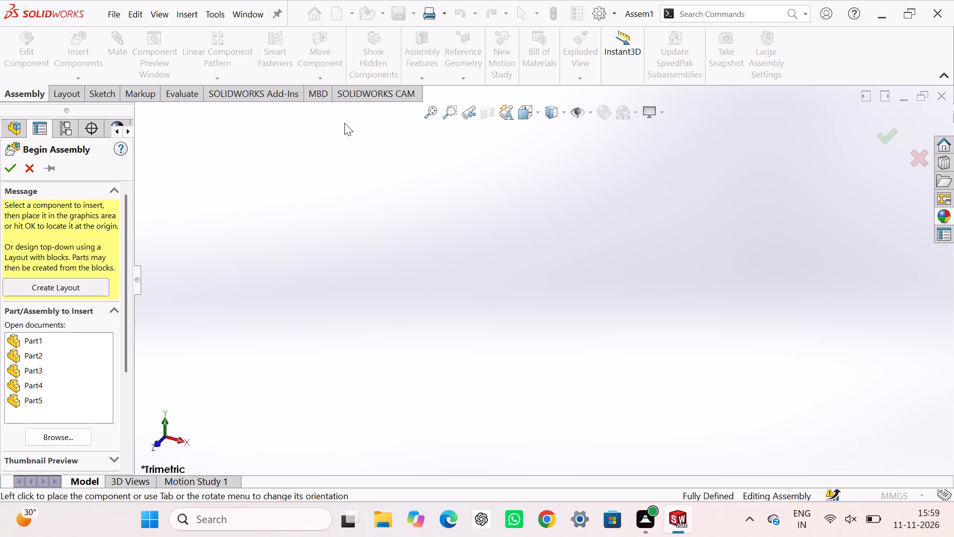
pyautogui.scroll(1, 344, 123)
pyautogui.doubleClick(44, 359)
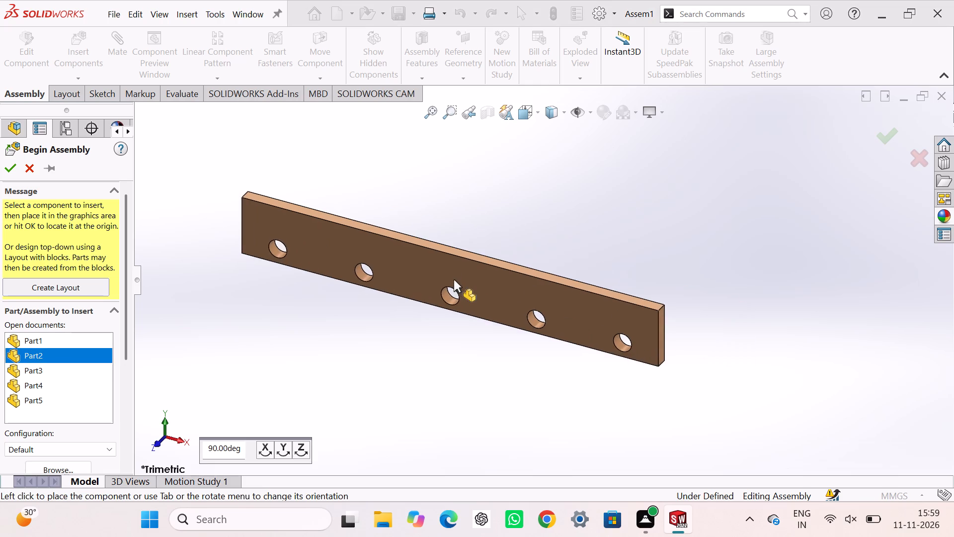
pyautogui.click(572, 245)
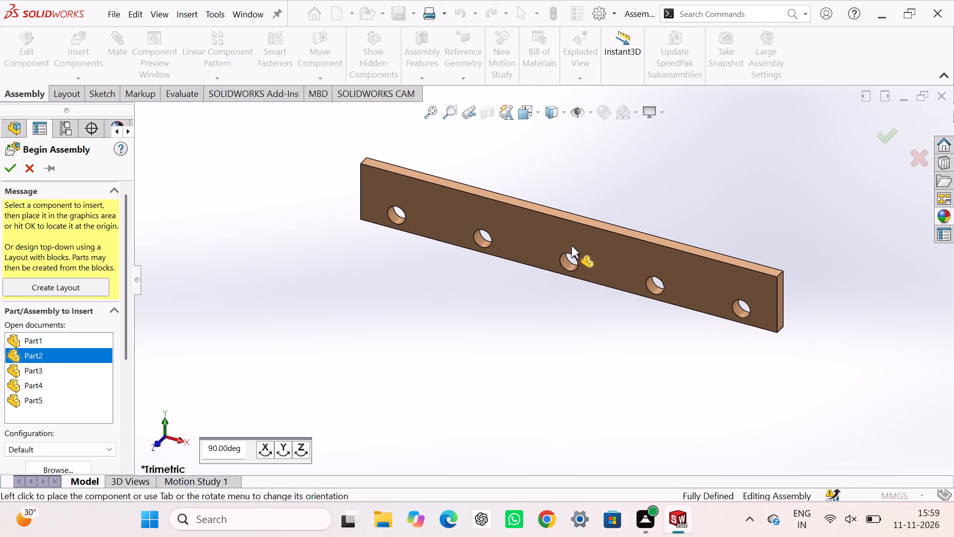
# Float the Part2 bar so that it is no longer fixed in the assembly.
pyautogui.rightClick(511, 263)
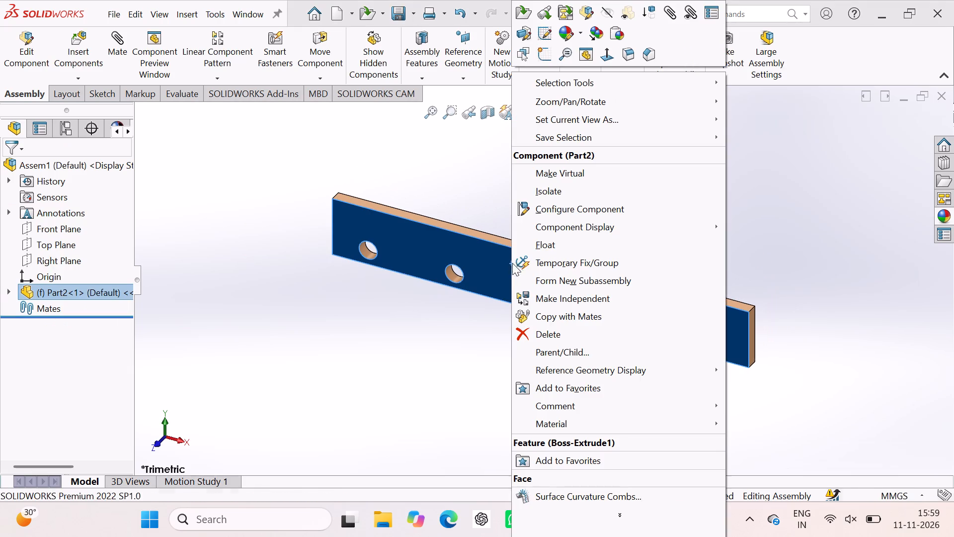
pyautogui.click(533, 241)
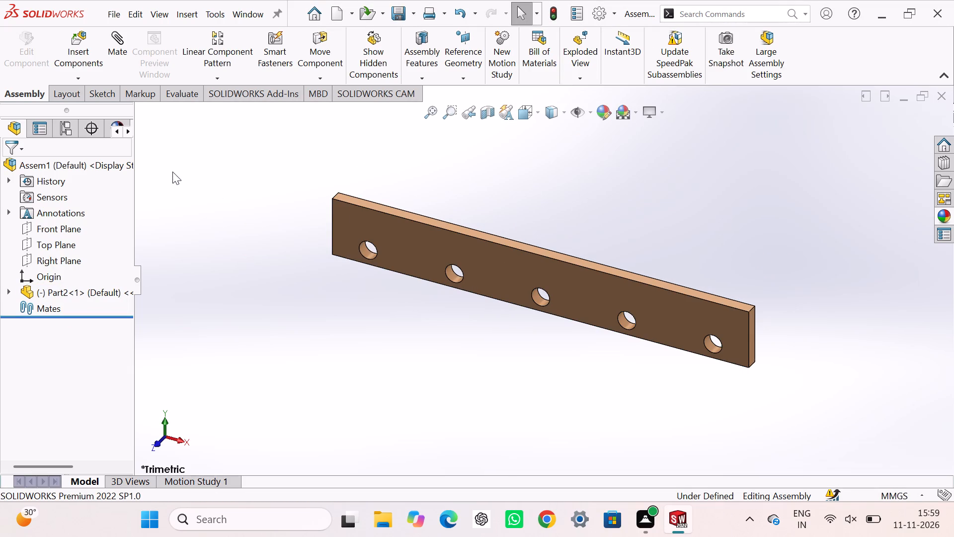
# Mate the bar's Front, Top and Right planes coincident with the matching planes of the assembly.
pyautogui.click(112, 35)
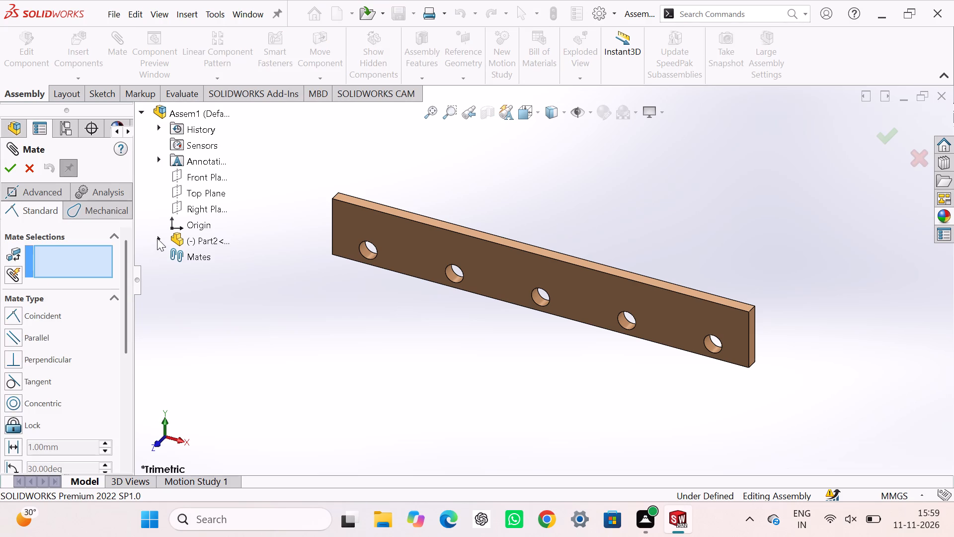
pyautogui.click(157, 238)
pyautogui.click(189, 178)
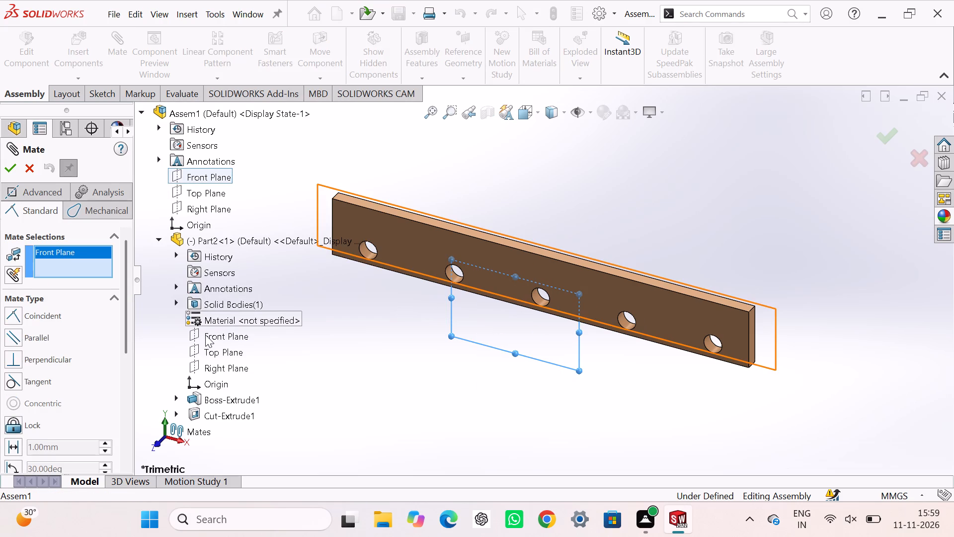
pyautogui.click(205, 335)
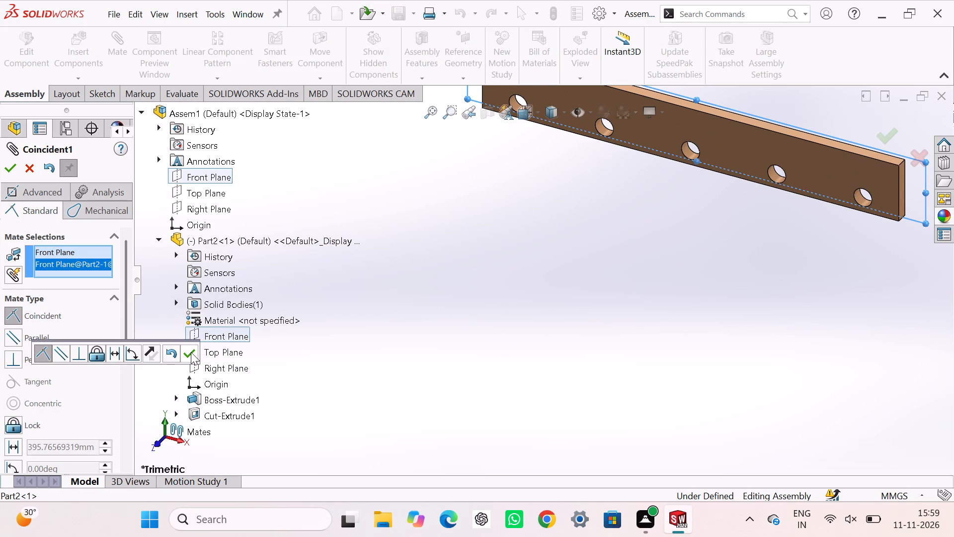
pyautogui.click(190, 352)
pyautogui.click(193, 188)
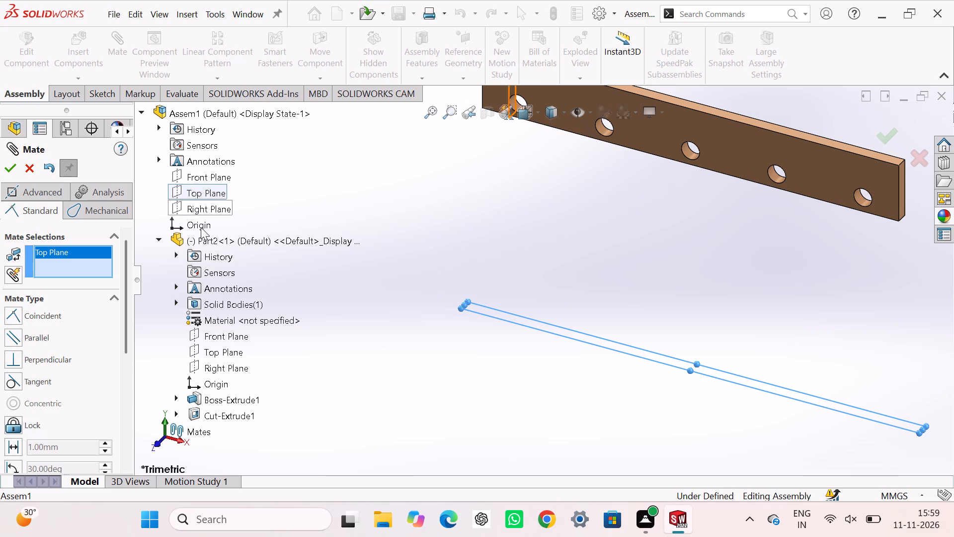
pyautogui.click(211, 350)
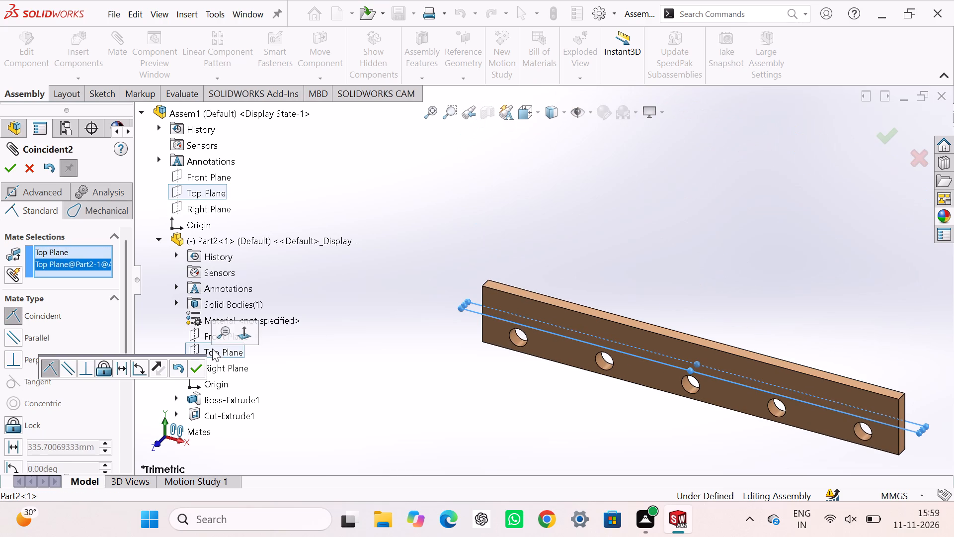
pyautogui.click(194, 366)
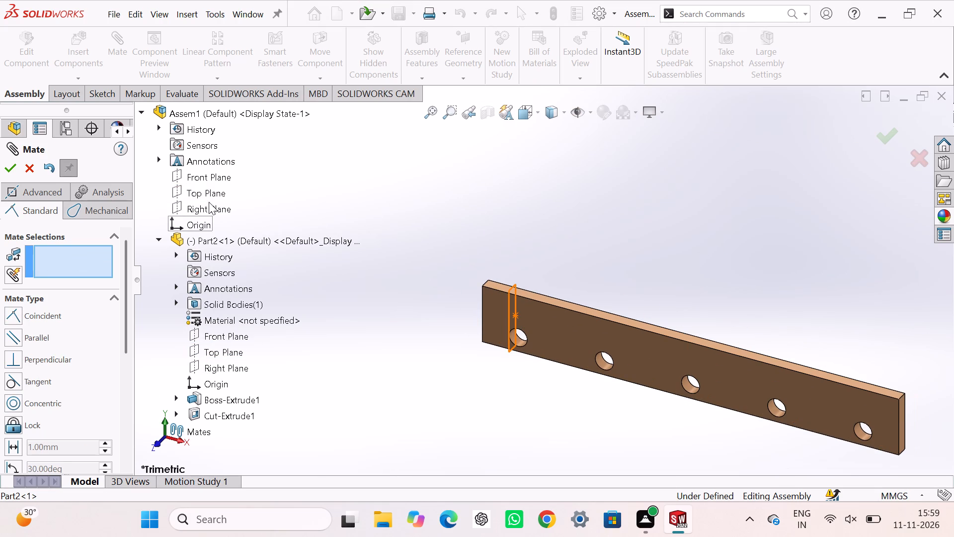
pyautogui.click(209, 206)
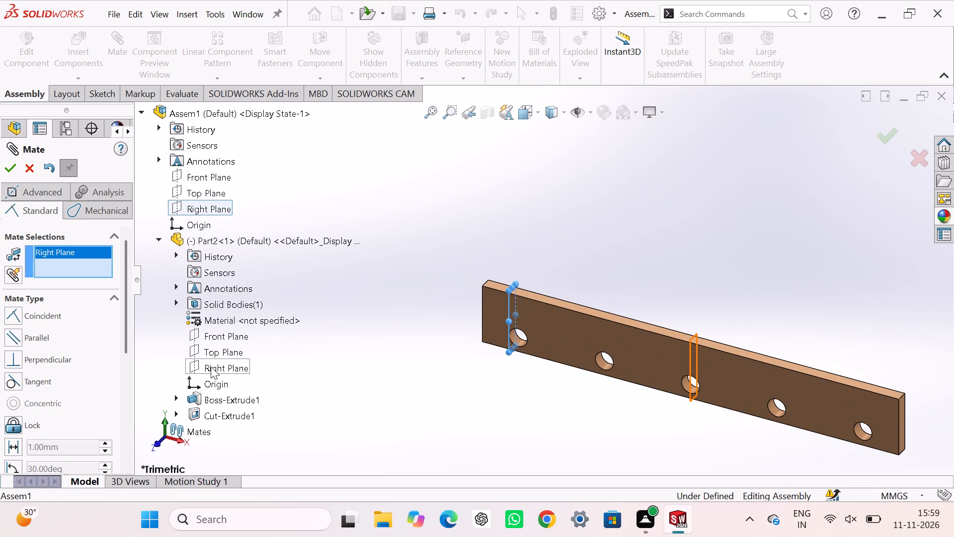
pyautogui.click(211, 366)
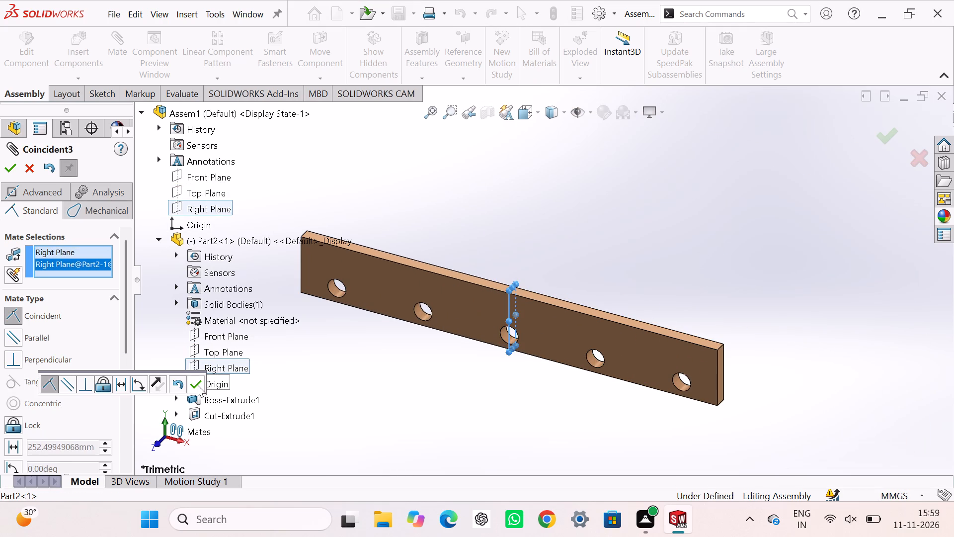
pyautogui.click(197, 384)
pyautogui.click(504, 202)
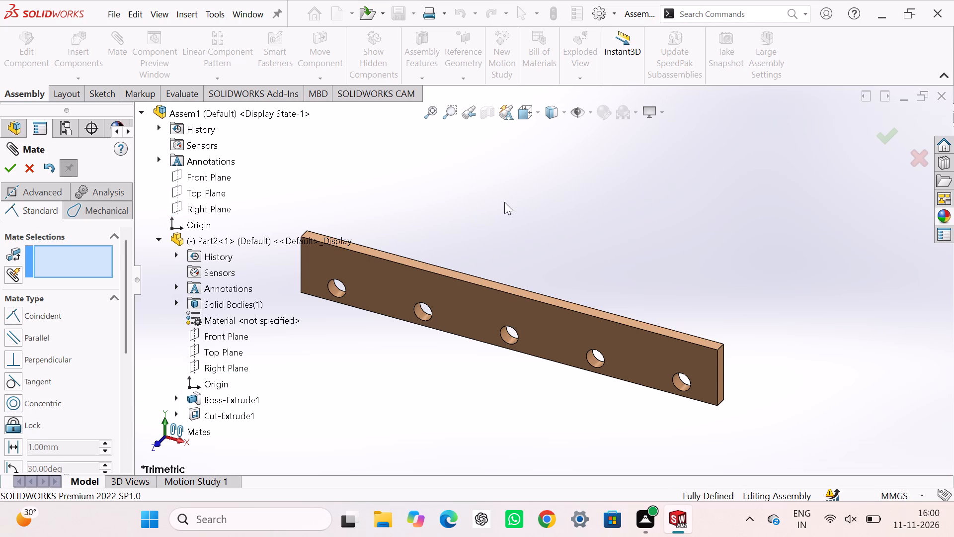
pyautogui.click(14, 169)
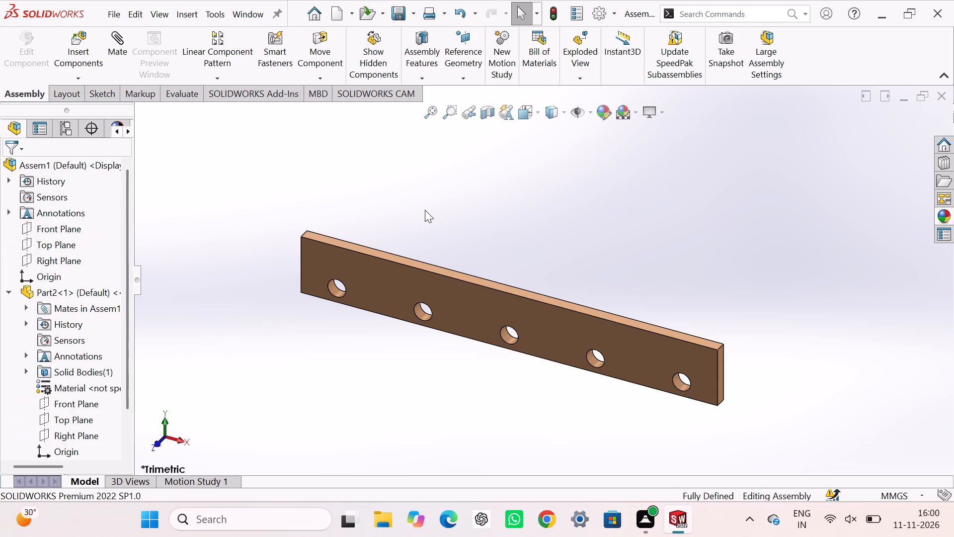
# Insert the stepped cylinder Part1 into the assembly, placing it in front of the bar near its first end hole.
pyautogui.click(425, 209)
pyautogui.scroll(3, 460, 293)
pyautogui.scroll(-3, 468, 313)
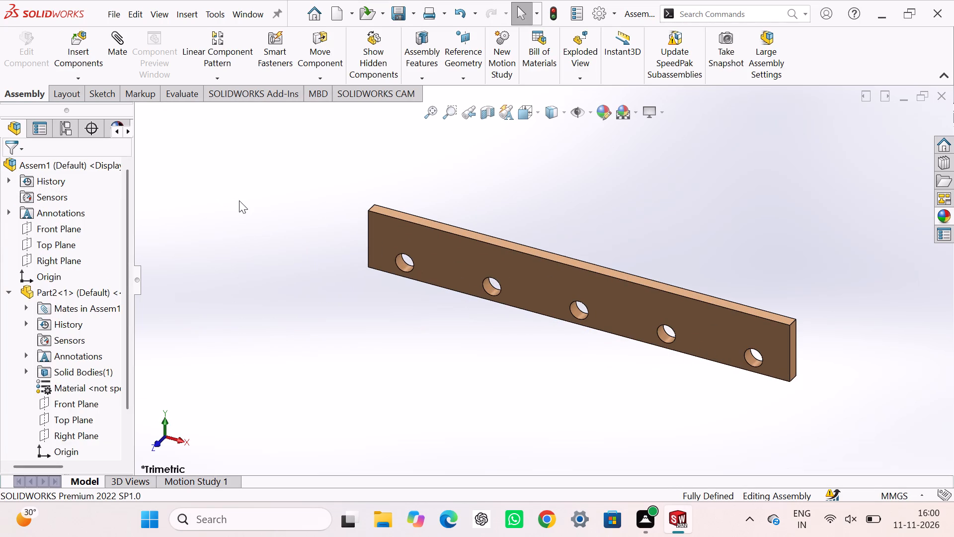
pyautogui.click(239, 200)
pyautogui.click(104, 46)
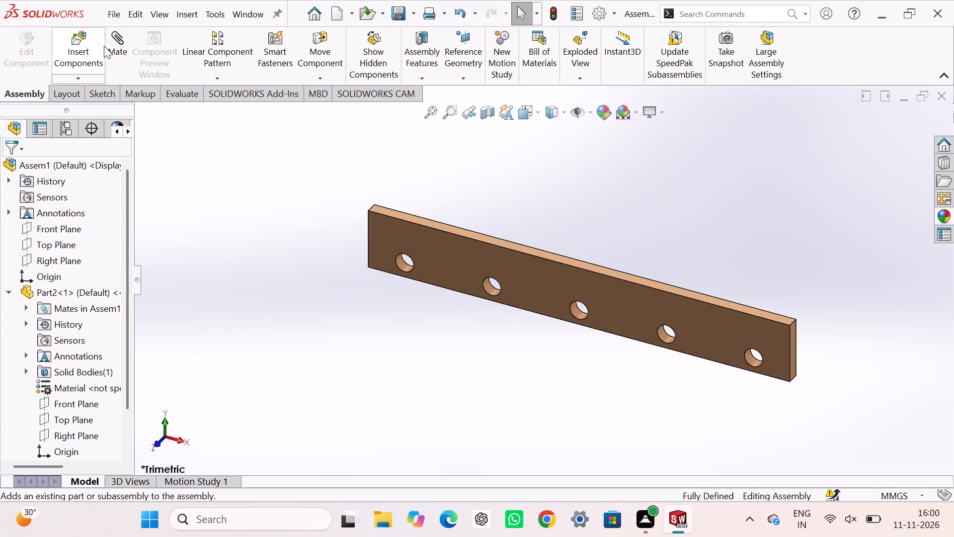
pyautogui.click(36, 340)
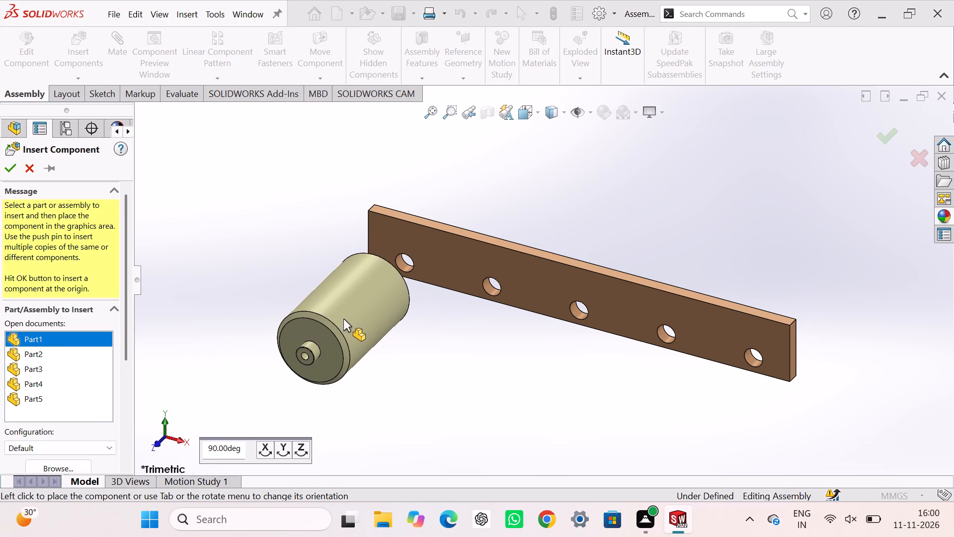
pyautogui.click(343, 319)
pyautogui.click(222, 240)
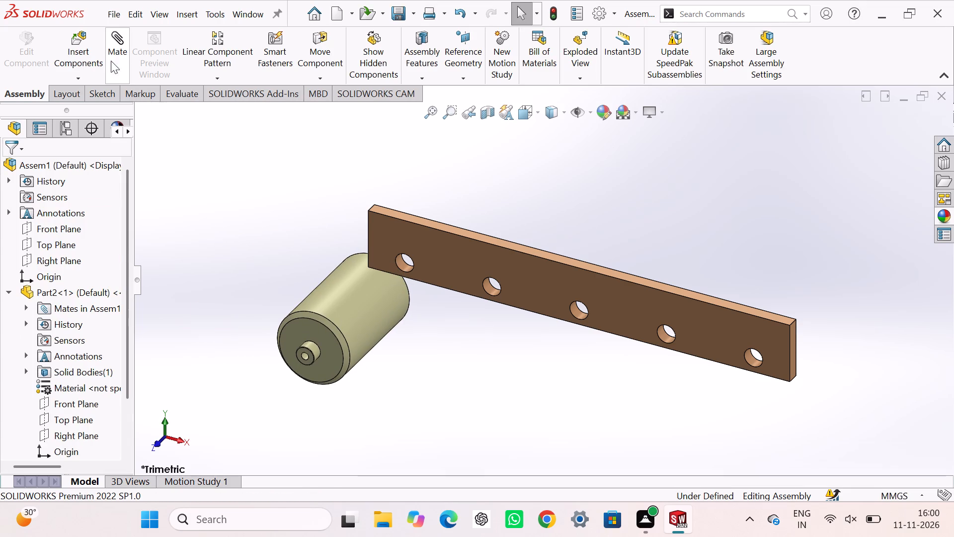
# Add a concentric mate between the bar's first end hole and the small-diameter stub of the stepped cylinder.
pyautogui.click(109, 48)
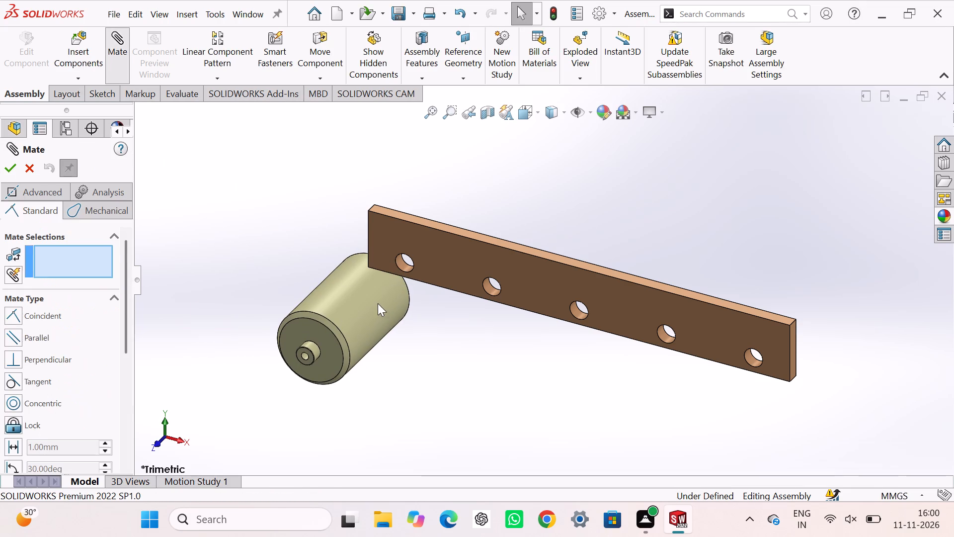
pyautogui.moveTo(377, 302); pyautogui.dragTo(355, 364)
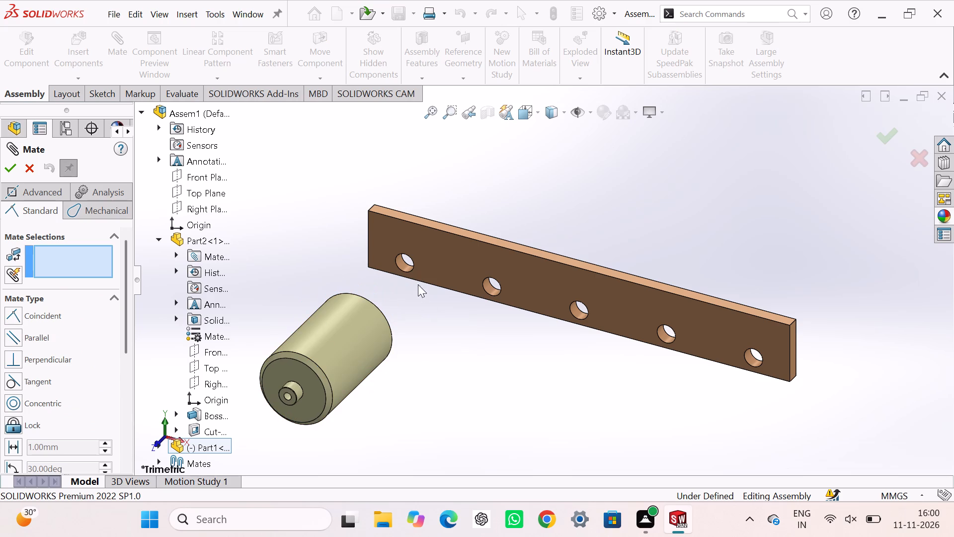
pyautogui.click(404, 267)
pyautogui.moveTo(405, 318); pyautogui.dragTo(403, 321, button='middle')
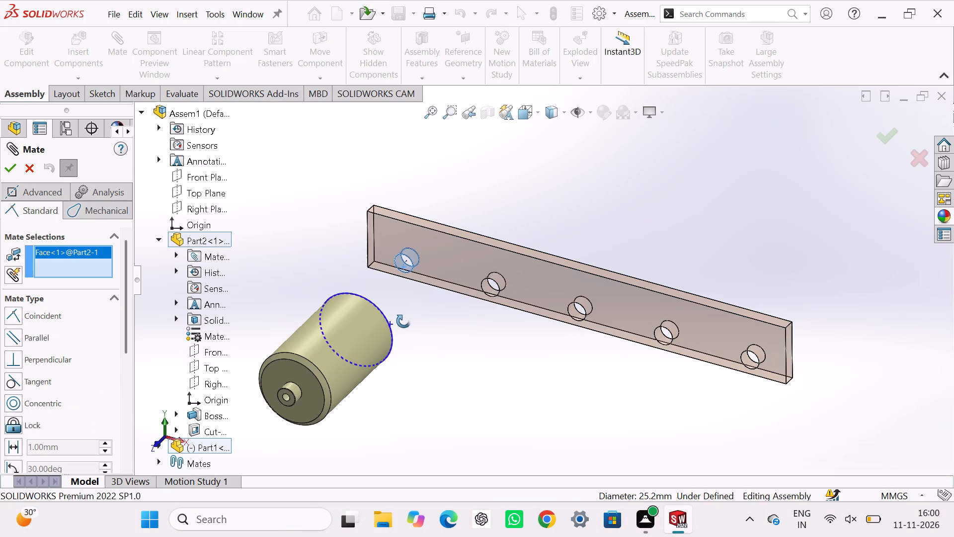
pyautogui.moveTo(403, 321); pyautogui.dragTo(369, 350, button='middle')
pyautogui.scroll(-3, 397, 331)
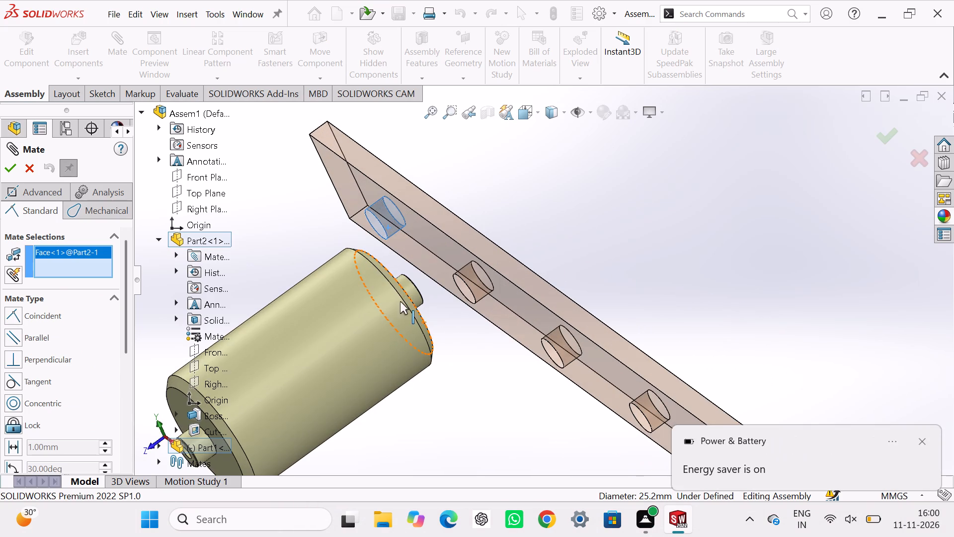
pyautogui.click(409, 291)
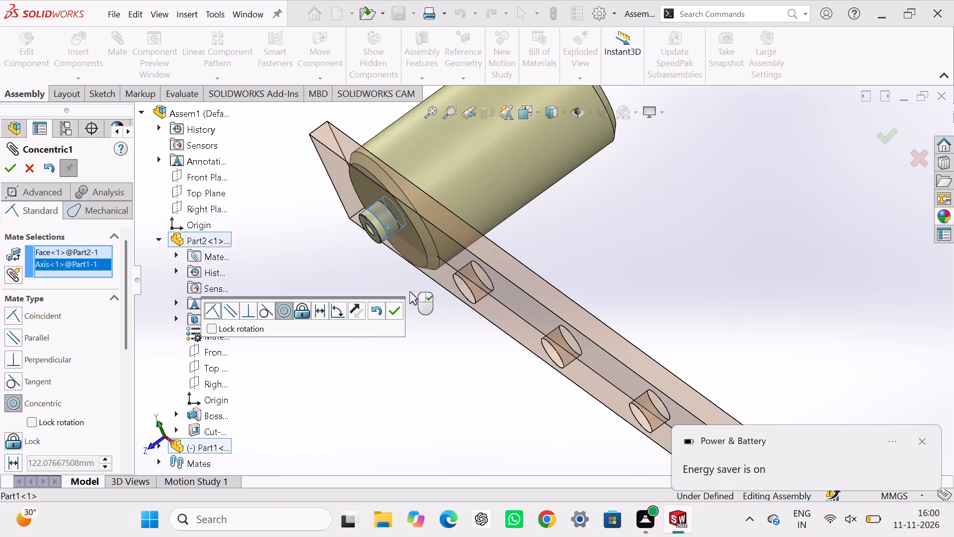
pyautogui.click(394, 314)
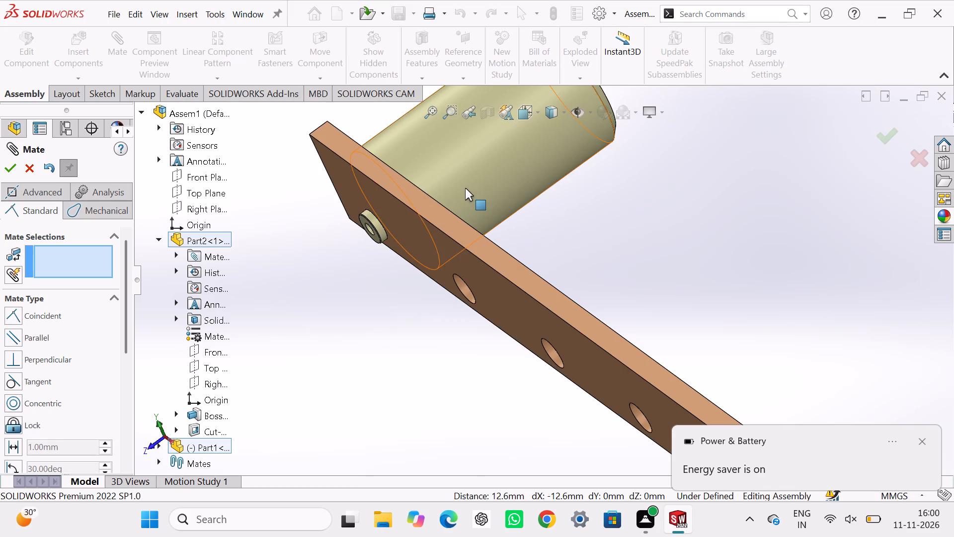
# Slide the stepped cylinder along its concentric axis until its body sits on the opposite side of the bar.
pyautogui.moveTo(465, 188); pyautogui.dragTo(257, 417)
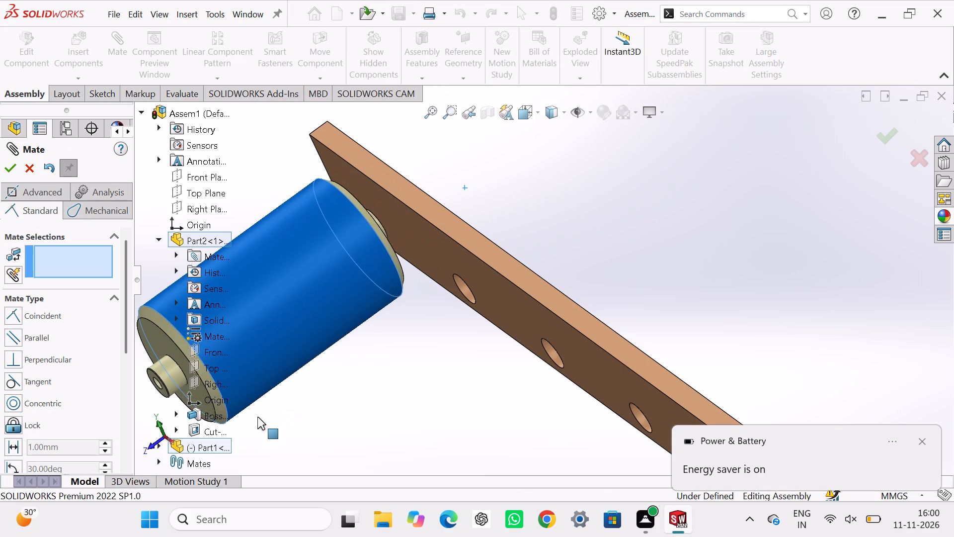
pyautogui.moveTo(257, 417); pyautogui.dragTo(253, 420)
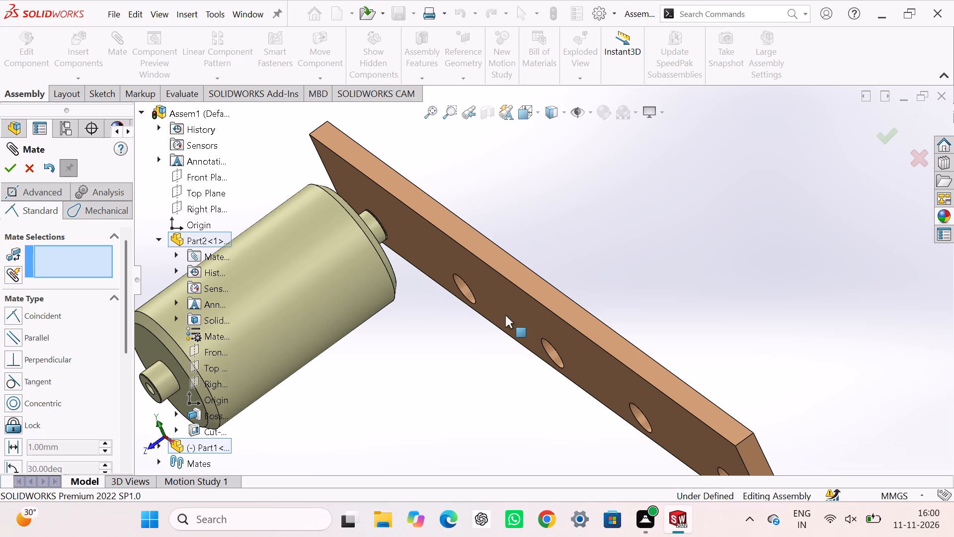
# Select the cylinder's flat shoulder face around the stub and the bar's large face toward it for a coincident mate.
pyautogui.moveTo(447, 384); pyautogui.dragTo(372, 397, button='middle')
pyautogui.moveTo(436, 386); pyautogui.dragTo(373, 397, button='right')
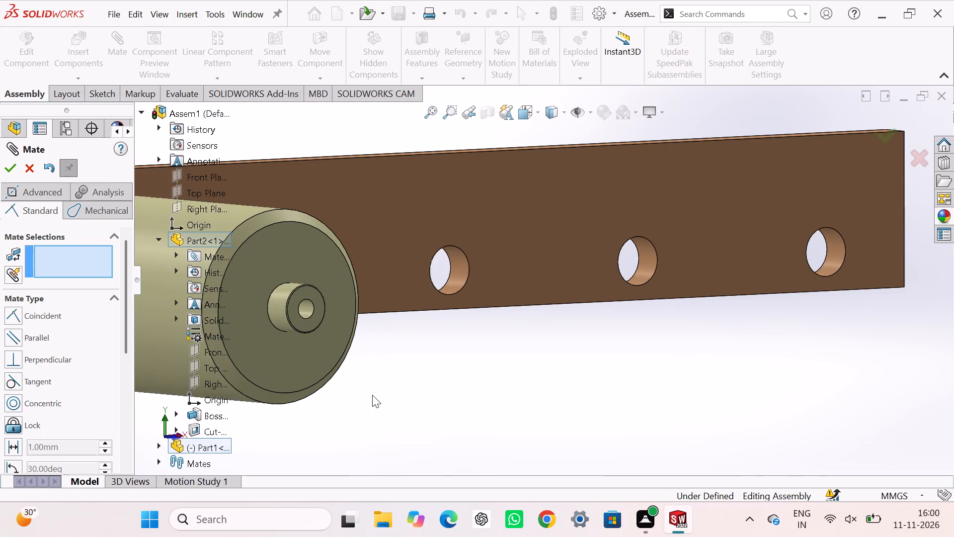
pyautogui.hotkey('ctrl', '7')
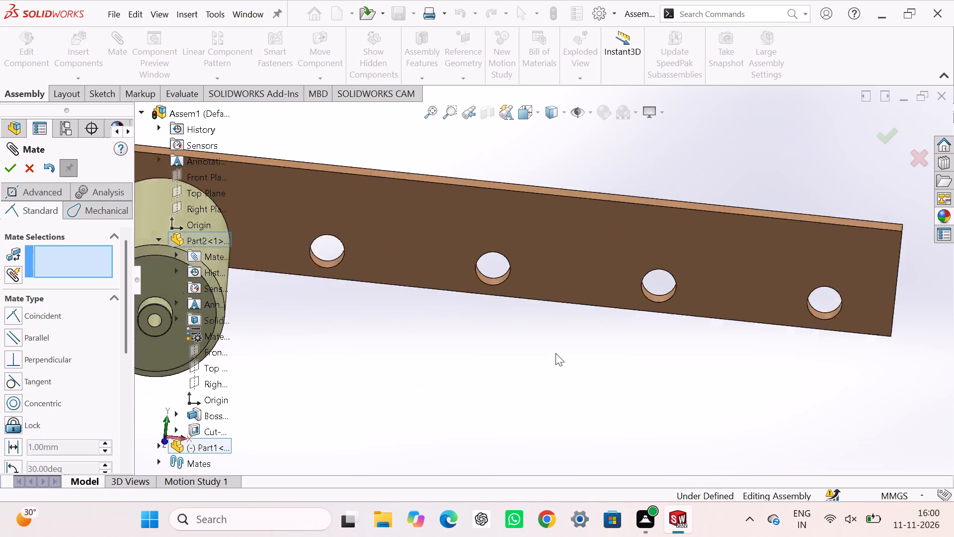
pyautogui.moveTo(478, 292); pyautogui.dragTo(448, 305, button='middle')
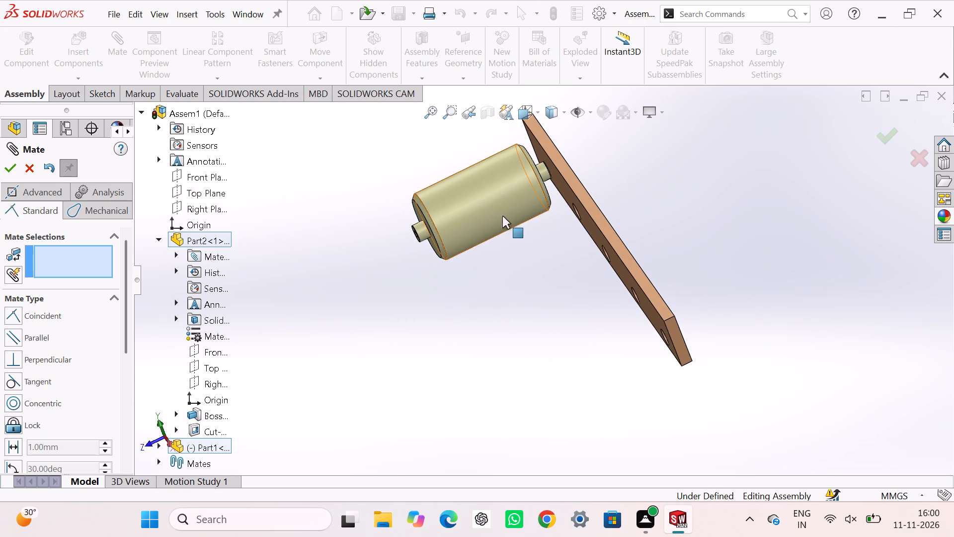
pyautogui.scroll(-7, 545, 166)
pyautogui.scroll(-4, 549, 281)
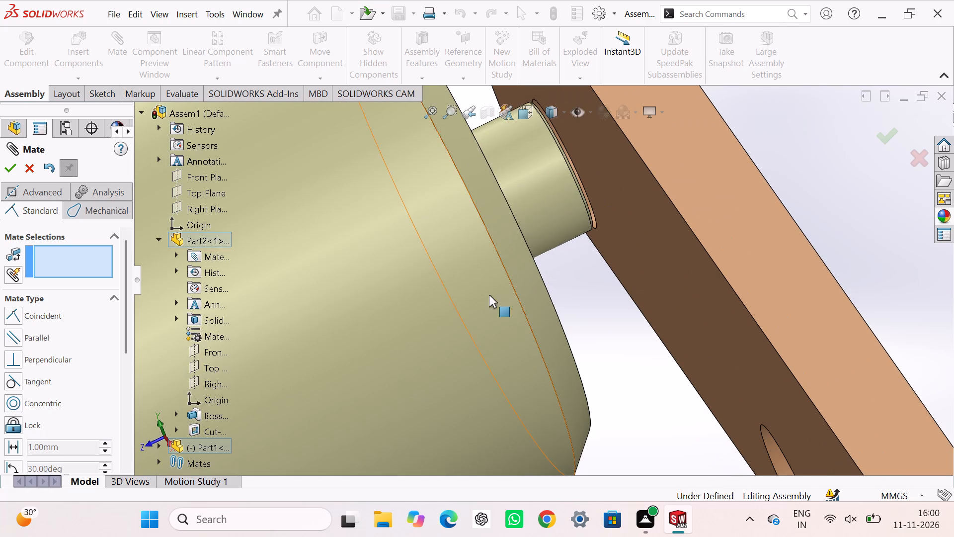
pyautogui.scroll(3, 488, 292)
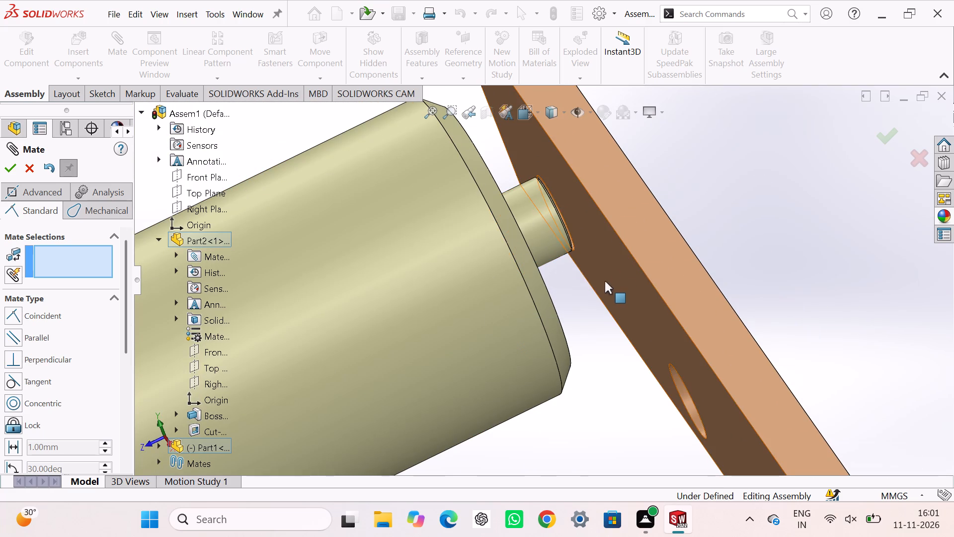
pyautogui.scroll(3, 504, 384)
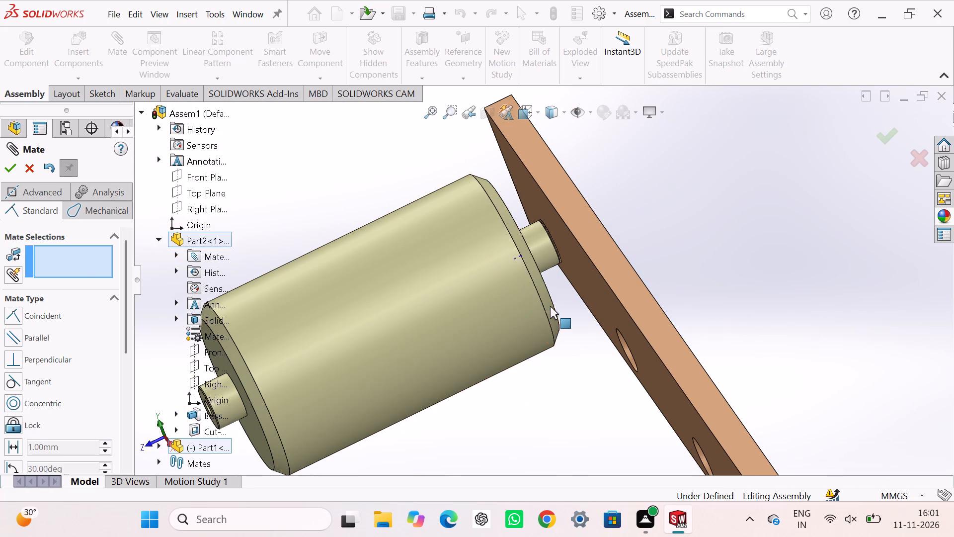
pyautogui.moveTo(550, 306); pyautogui.dragTo(521, 315, button='middle')
pyautogui.moveTo(550, 306); pyautogui.dragTo(521, 315, button='right')
pyautogui.moveTo(522, 313); pyautogui.dragTo(523, 313, button='middle')
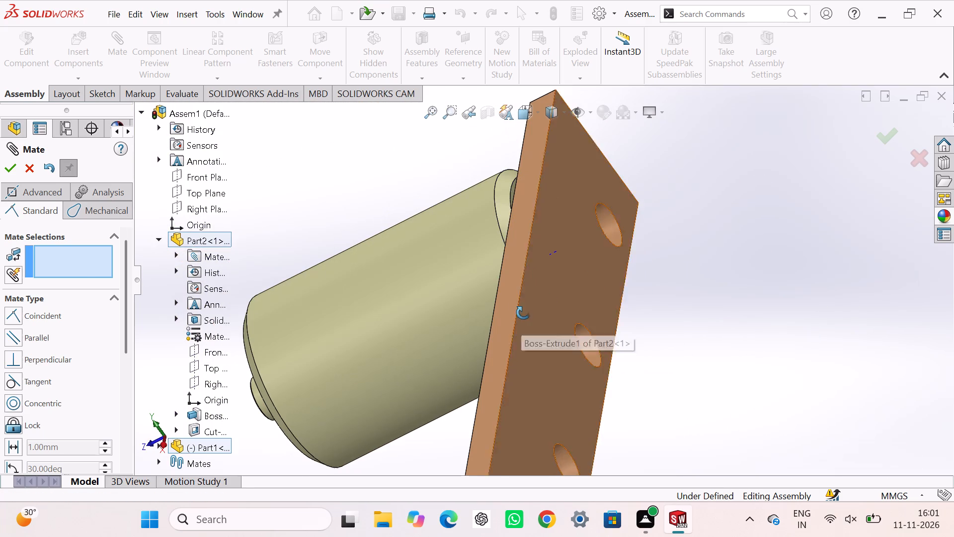
pyautogui.moveTo(523, 313); pyautogui.dragTo(548, 308, button='middle')
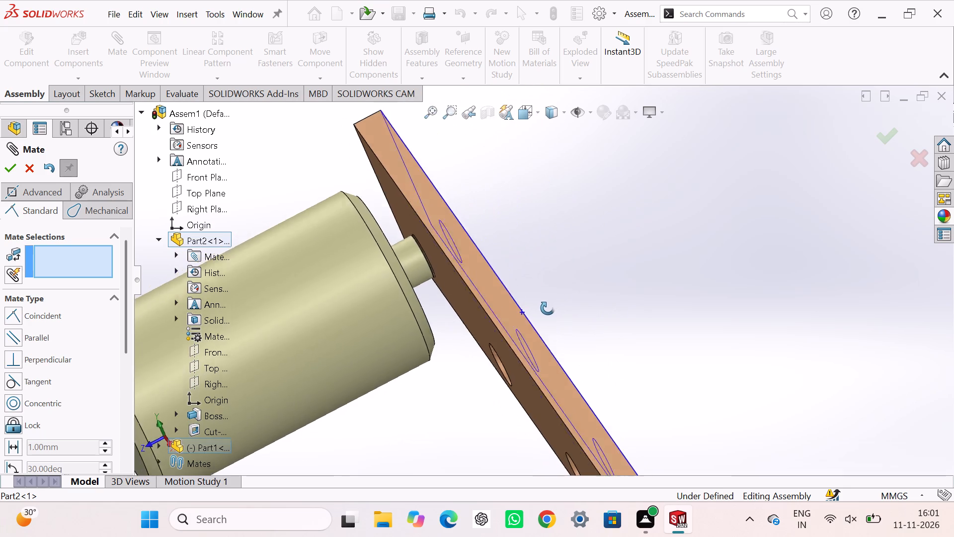
pyautogui.moveTo(548, 308); pyautogui.dragTo(540, 317, button='middle')
pyautogui.click(427, 201)
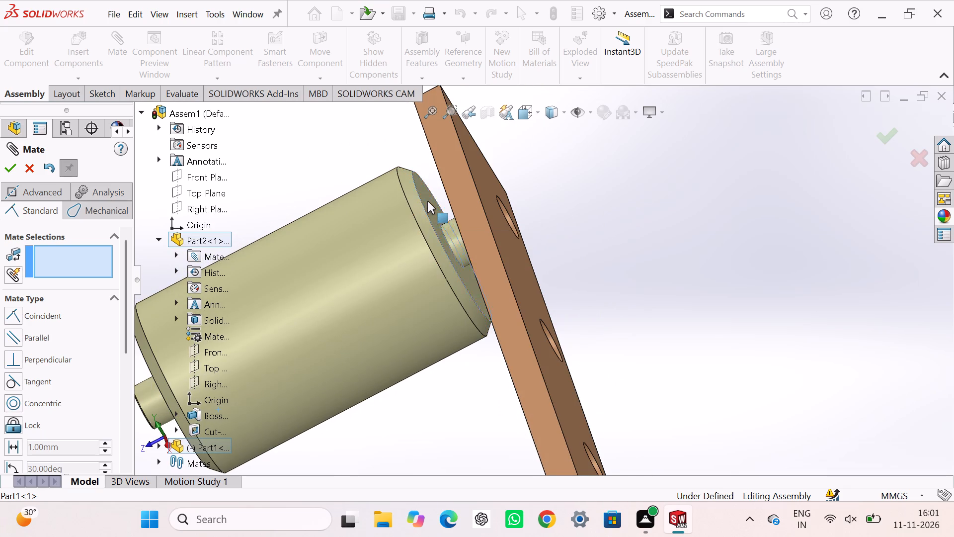
pyautogui.moveTo(427, 286); pyautogui.dragTo(462, 243, button='middle')
pyautogui.click(480, 249)
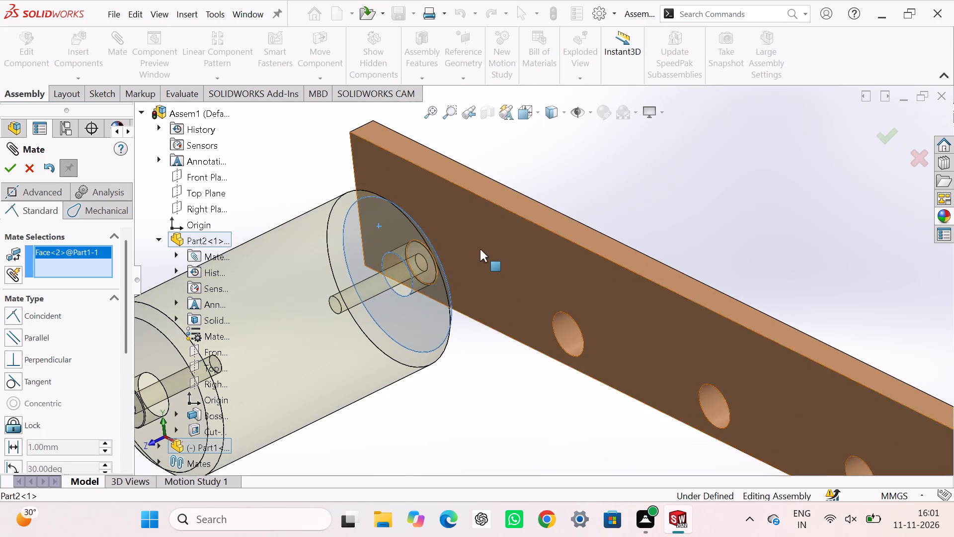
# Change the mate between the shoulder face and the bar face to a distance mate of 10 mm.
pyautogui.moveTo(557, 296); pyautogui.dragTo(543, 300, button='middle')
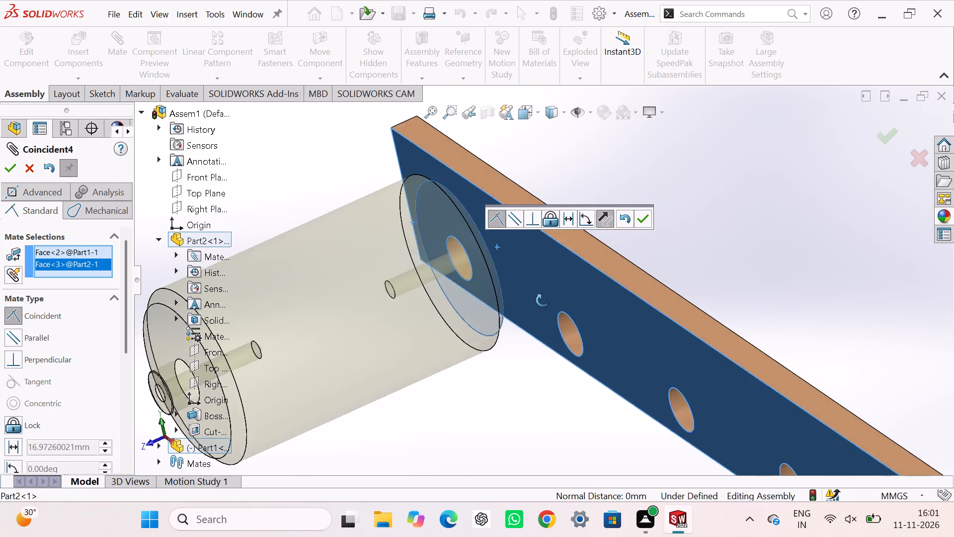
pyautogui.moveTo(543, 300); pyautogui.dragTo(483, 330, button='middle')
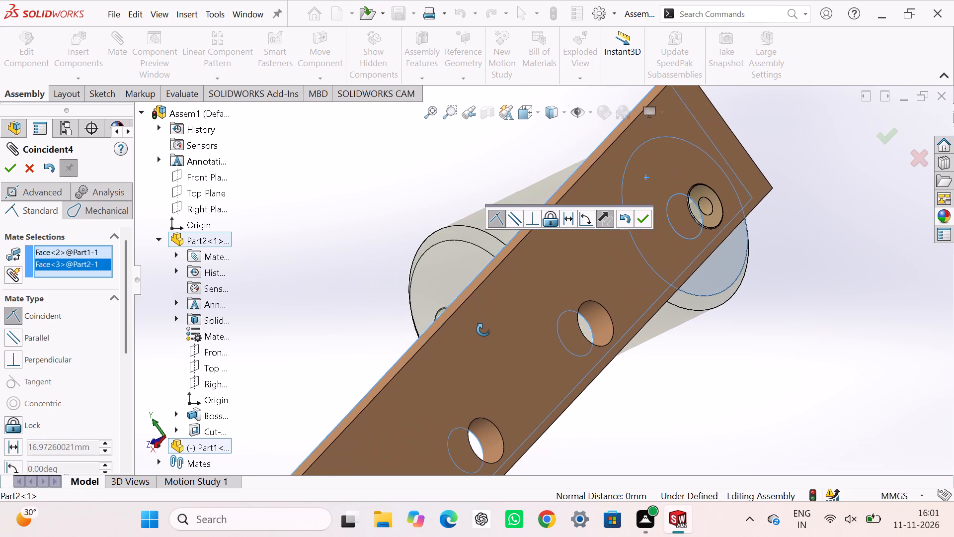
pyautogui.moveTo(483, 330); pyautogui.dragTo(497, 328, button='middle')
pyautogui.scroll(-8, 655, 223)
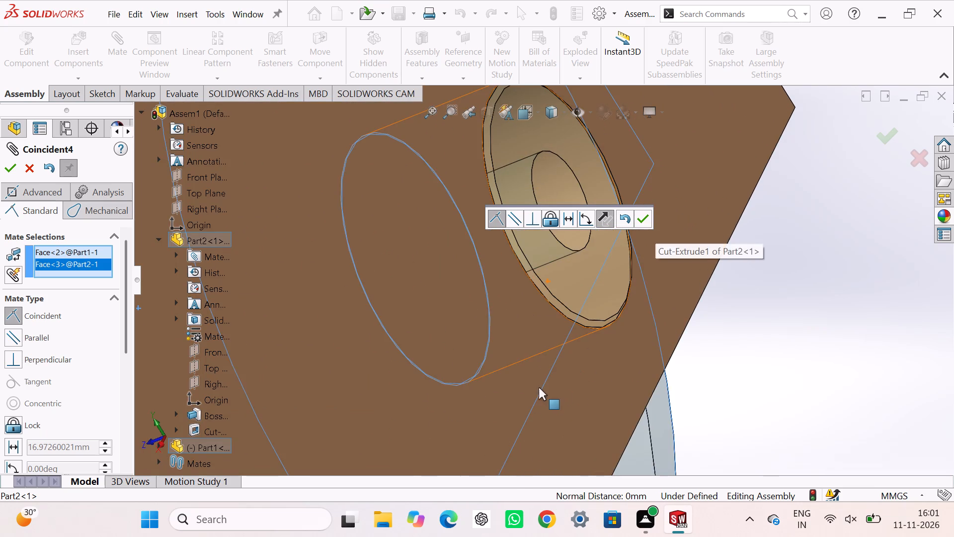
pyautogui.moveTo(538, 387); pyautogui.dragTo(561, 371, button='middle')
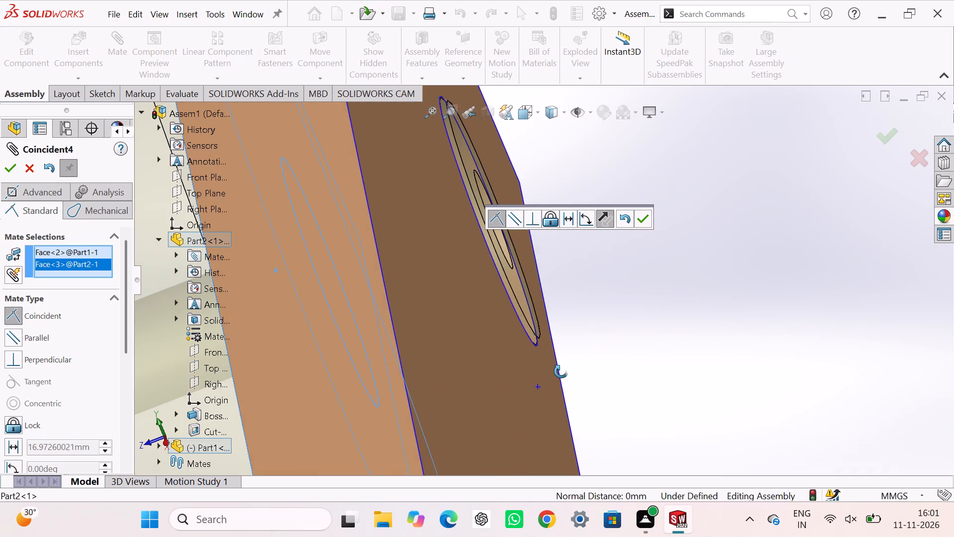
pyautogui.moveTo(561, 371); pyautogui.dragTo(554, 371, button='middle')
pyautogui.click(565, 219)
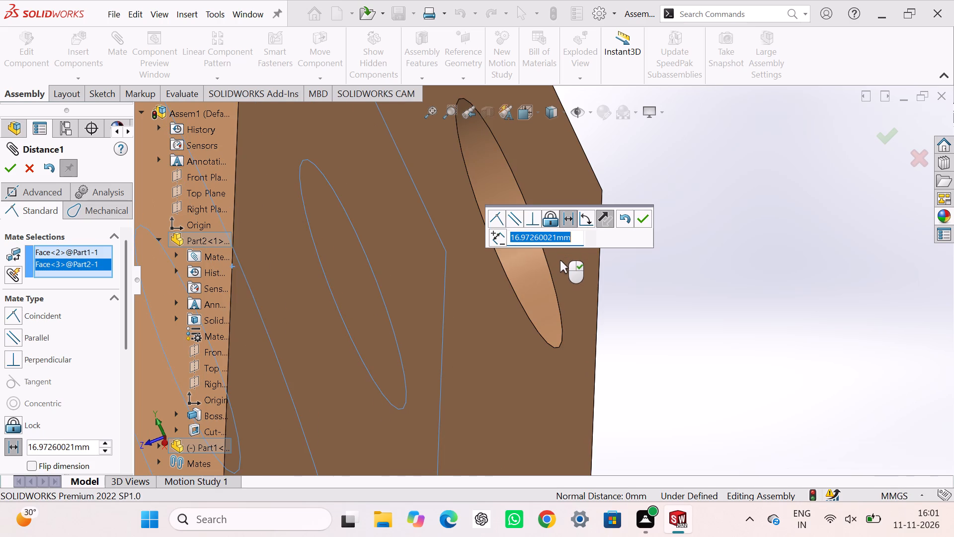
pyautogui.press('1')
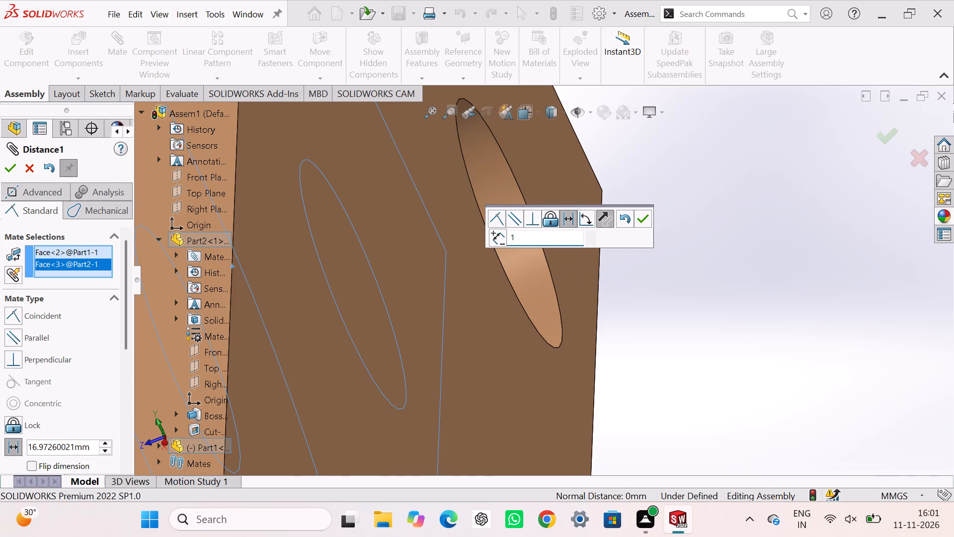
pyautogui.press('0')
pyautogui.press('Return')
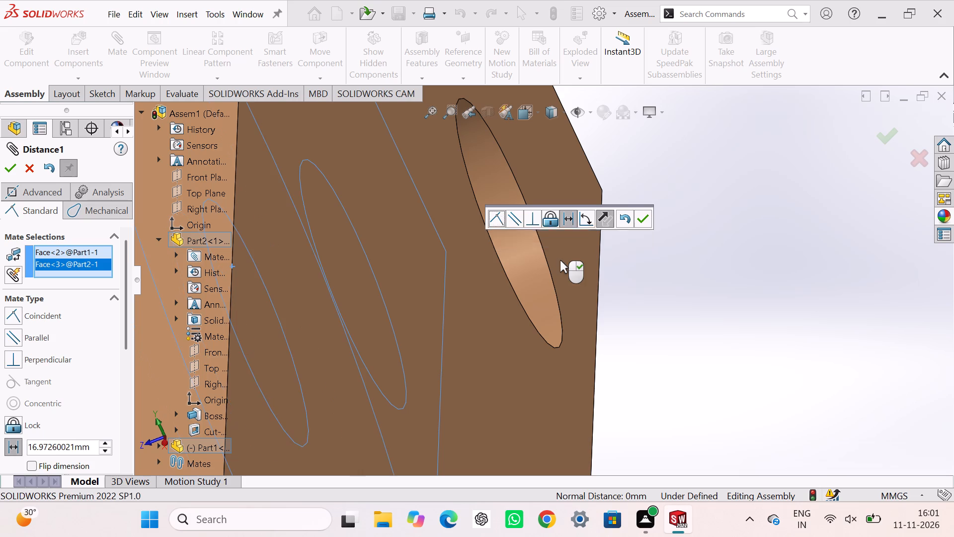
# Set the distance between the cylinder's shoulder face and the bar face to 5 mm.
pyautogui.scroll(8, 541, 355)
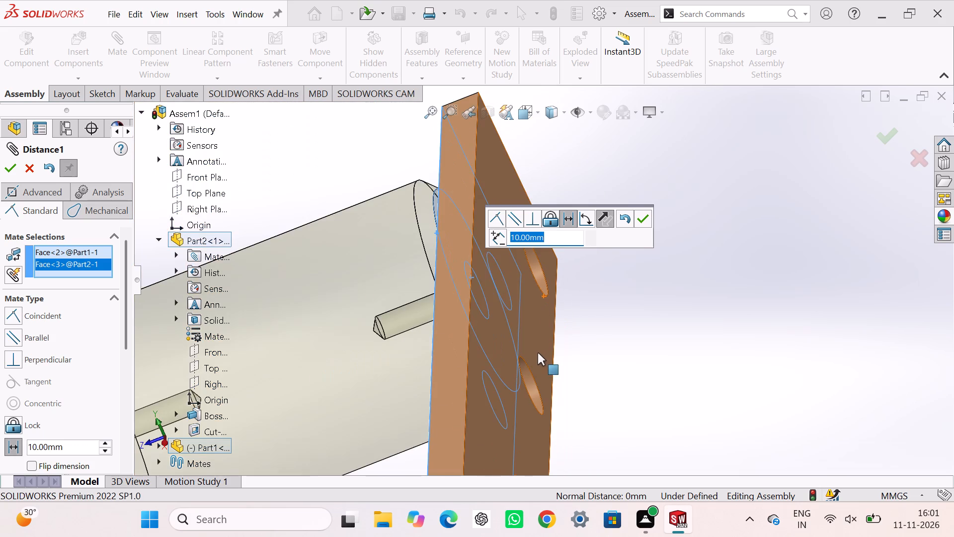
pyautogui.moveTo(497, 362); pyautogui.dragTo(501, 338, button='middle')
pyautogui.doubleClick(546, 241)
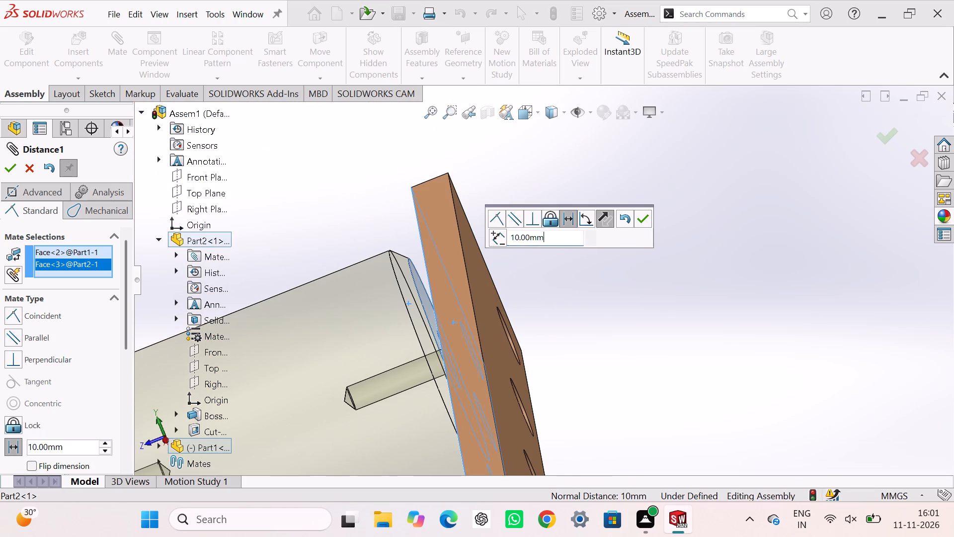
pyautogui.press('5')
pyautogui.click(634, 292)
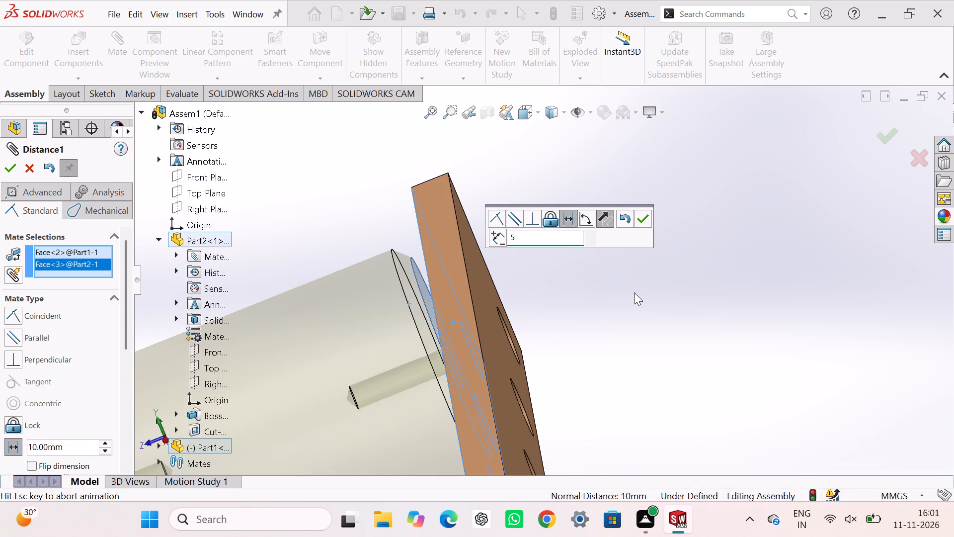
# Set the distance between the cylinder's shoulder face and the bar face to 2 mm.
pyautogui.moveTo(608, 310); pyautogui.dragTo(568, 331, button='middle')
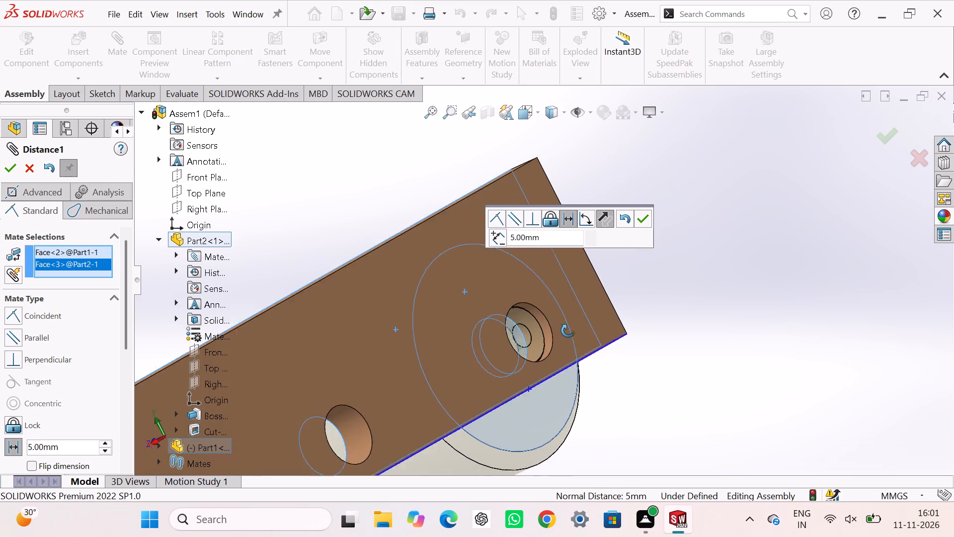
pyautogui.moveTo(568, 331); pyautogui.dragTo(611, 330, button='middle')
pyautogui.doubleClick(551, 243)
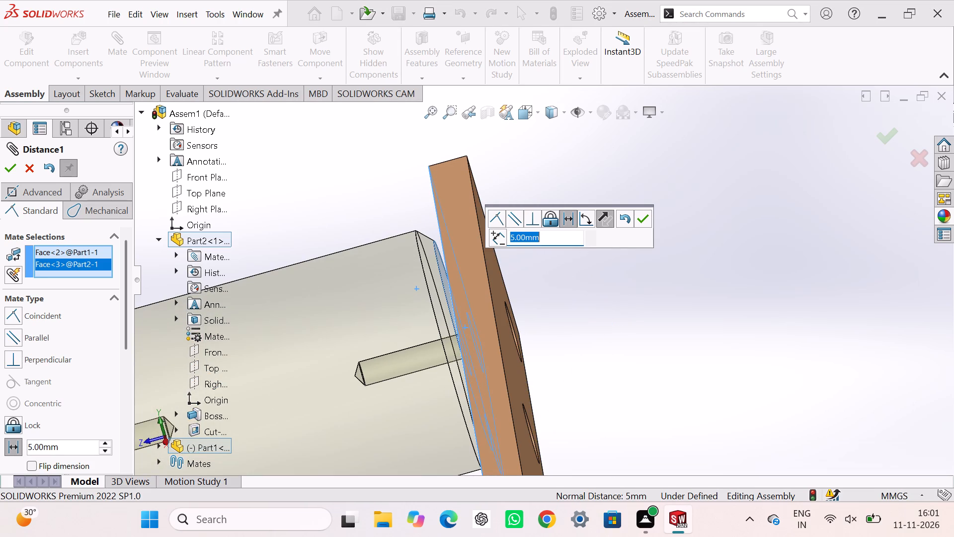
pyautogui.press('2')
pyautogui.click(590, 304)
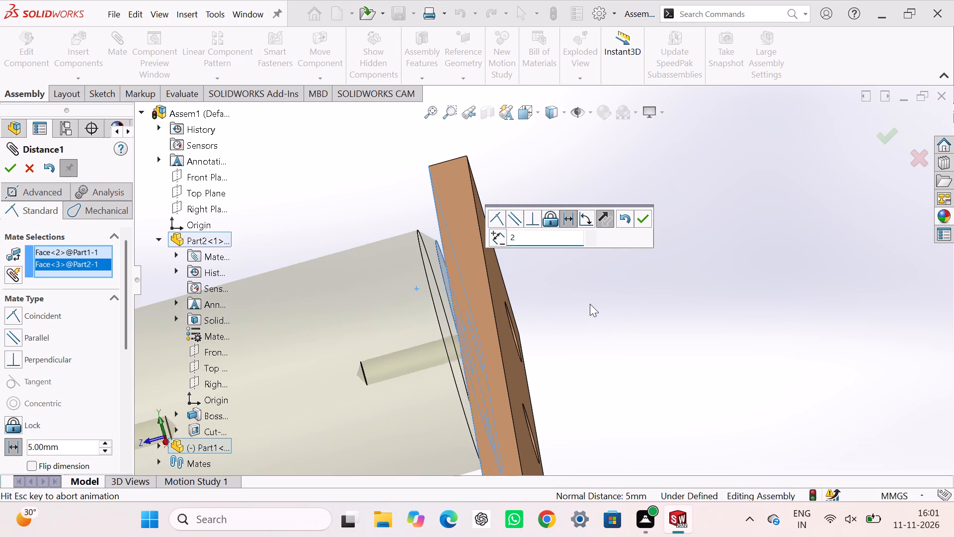
# Set the distance between the cylinder's shoulder face and the bar face to 0 mm.
pyautogui.moveTo(590, 304); pyautogui.dragTo(535, 316, button='middle')
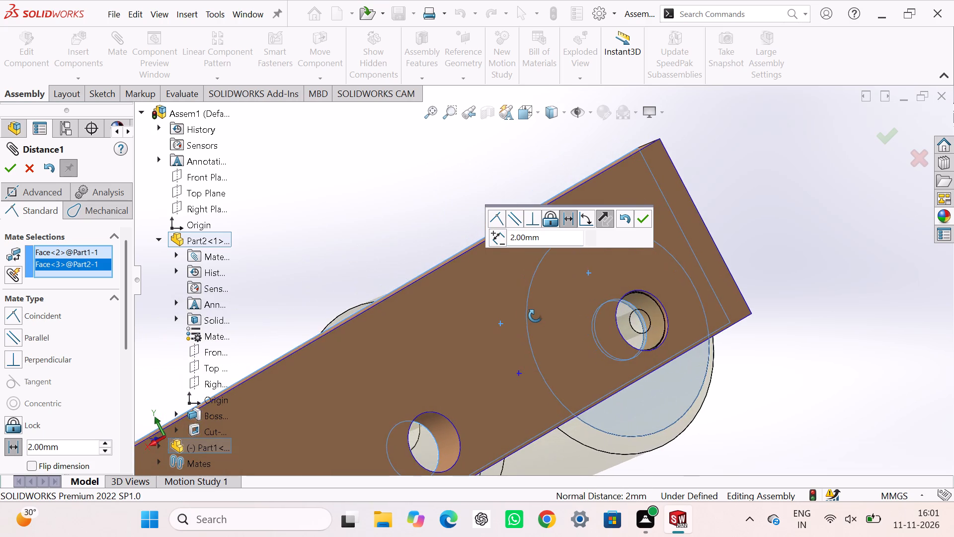
pyautogui.moveTo(535, 316); pyautogui.dragTo(552, 315, button='middle')
pyautogui.doubleClick(546, 237)
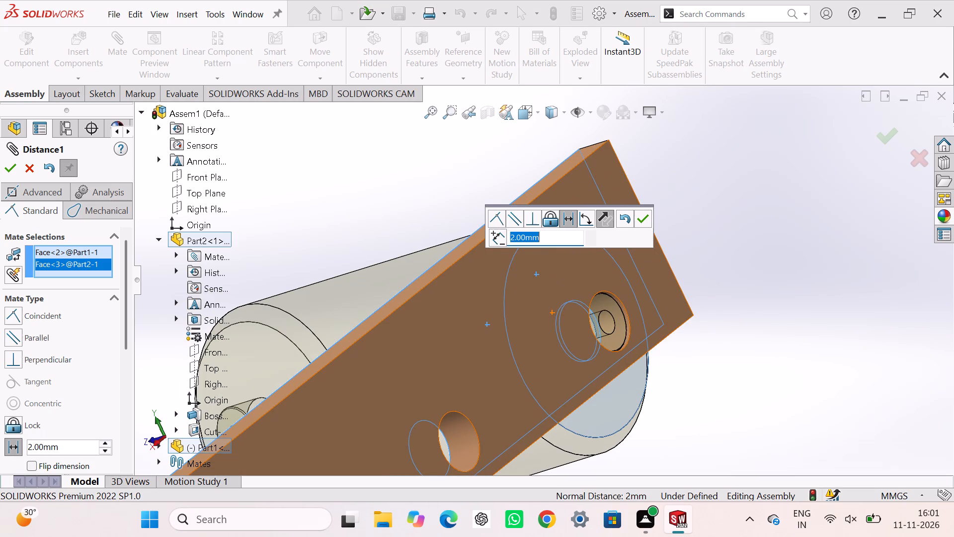
pyautogui.press('0')
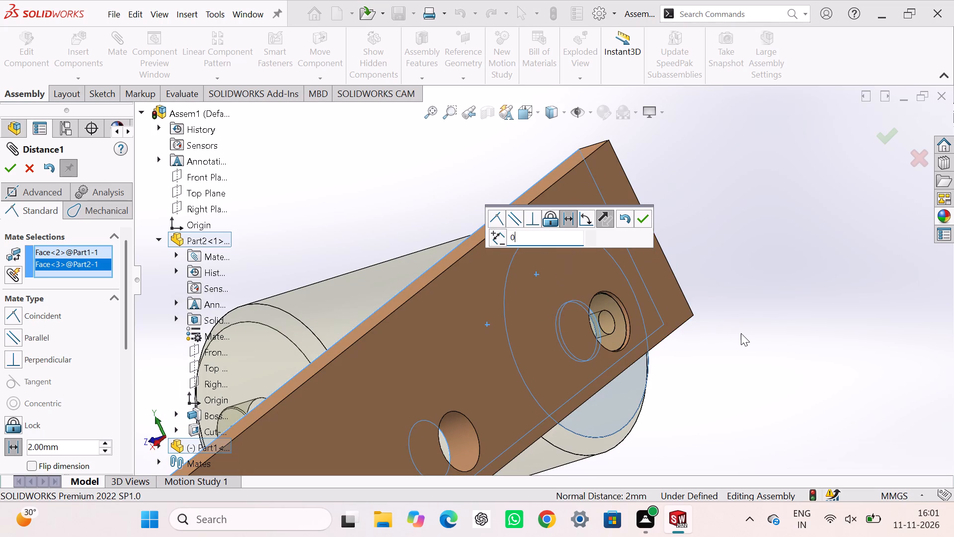
pyautogui.click(741, 333)
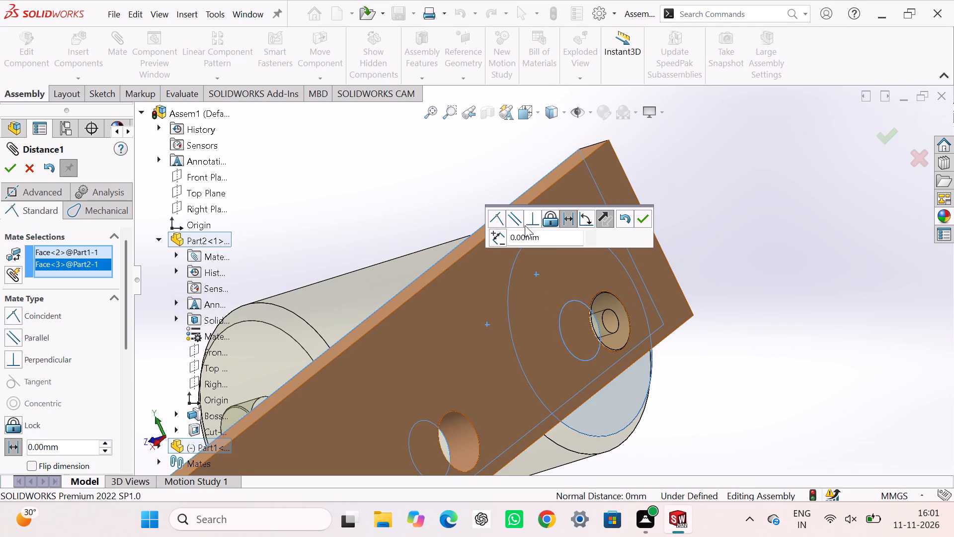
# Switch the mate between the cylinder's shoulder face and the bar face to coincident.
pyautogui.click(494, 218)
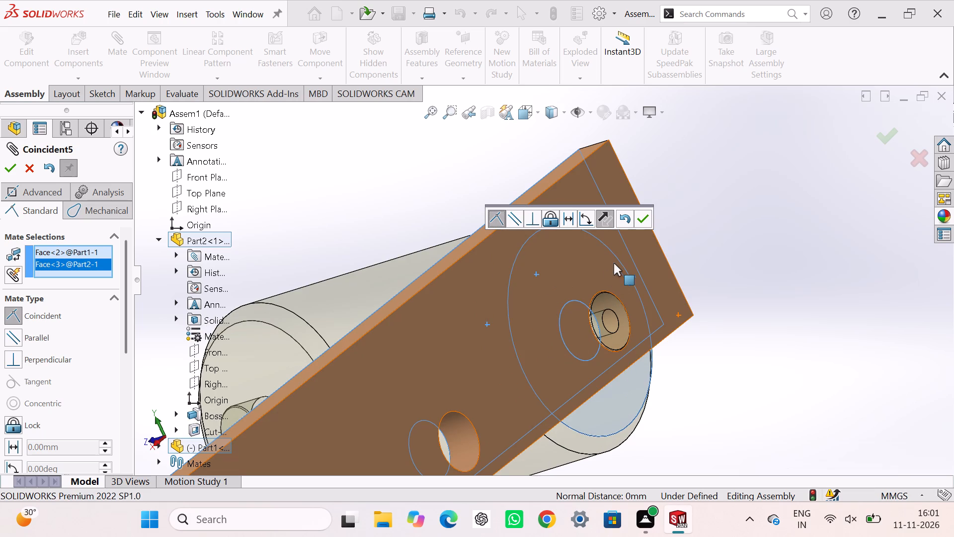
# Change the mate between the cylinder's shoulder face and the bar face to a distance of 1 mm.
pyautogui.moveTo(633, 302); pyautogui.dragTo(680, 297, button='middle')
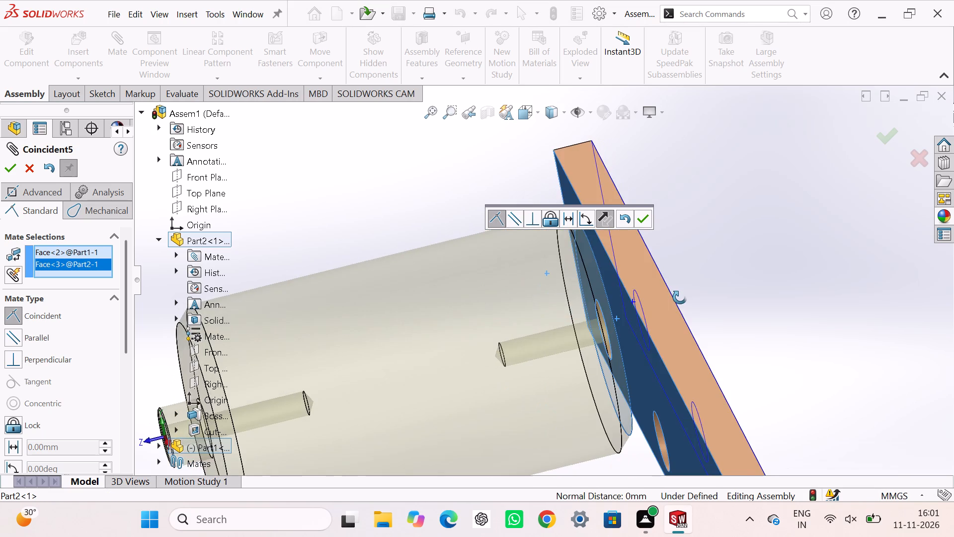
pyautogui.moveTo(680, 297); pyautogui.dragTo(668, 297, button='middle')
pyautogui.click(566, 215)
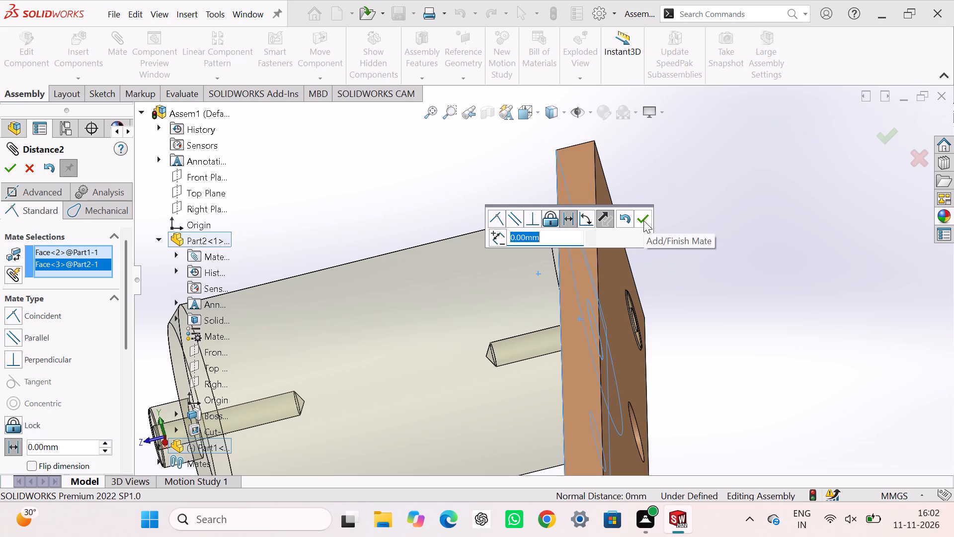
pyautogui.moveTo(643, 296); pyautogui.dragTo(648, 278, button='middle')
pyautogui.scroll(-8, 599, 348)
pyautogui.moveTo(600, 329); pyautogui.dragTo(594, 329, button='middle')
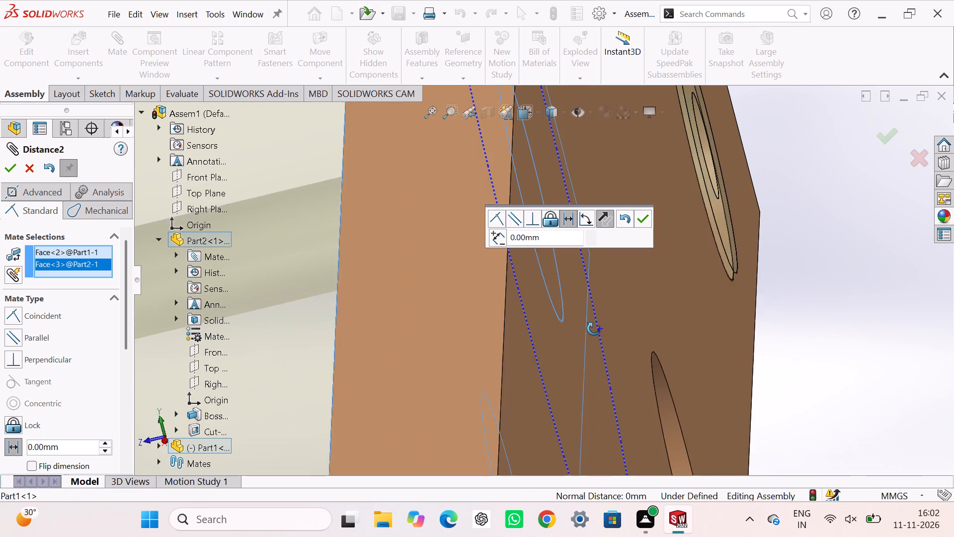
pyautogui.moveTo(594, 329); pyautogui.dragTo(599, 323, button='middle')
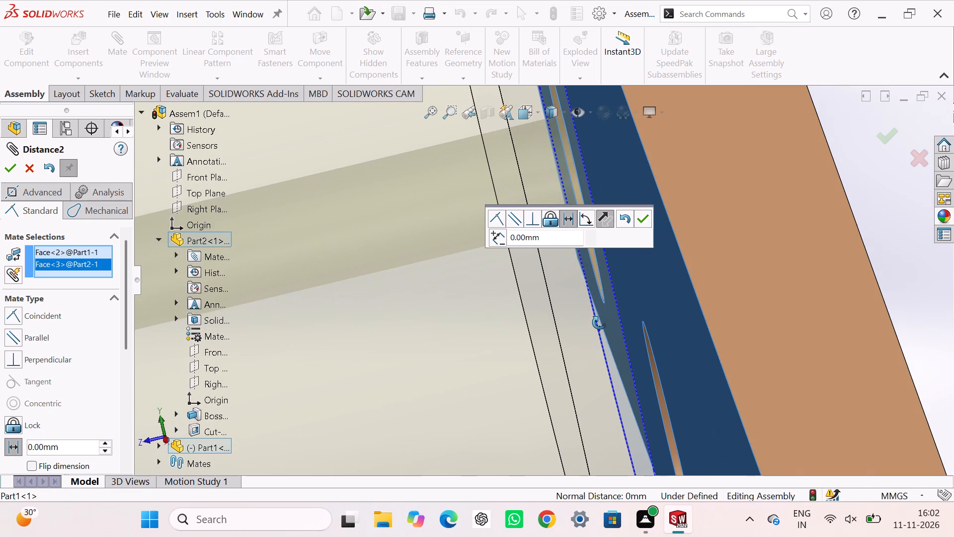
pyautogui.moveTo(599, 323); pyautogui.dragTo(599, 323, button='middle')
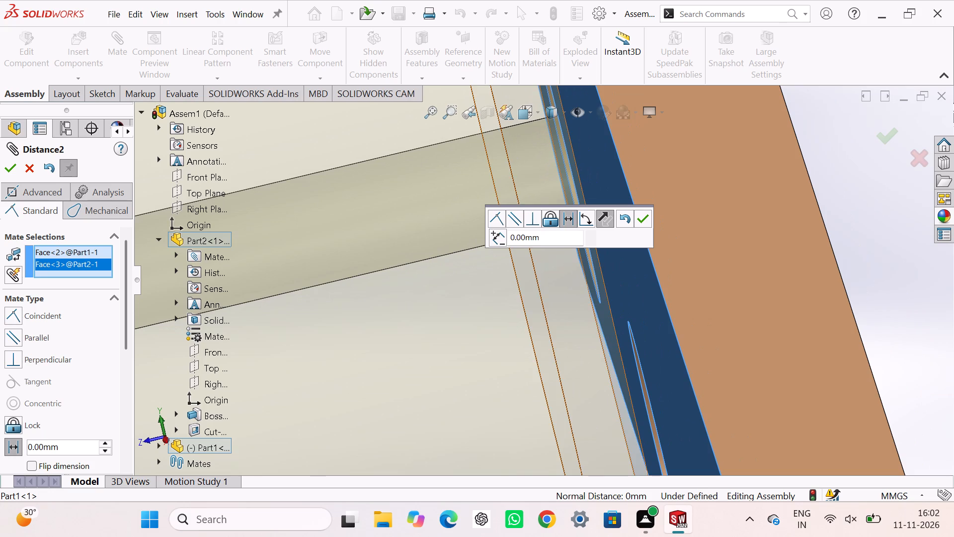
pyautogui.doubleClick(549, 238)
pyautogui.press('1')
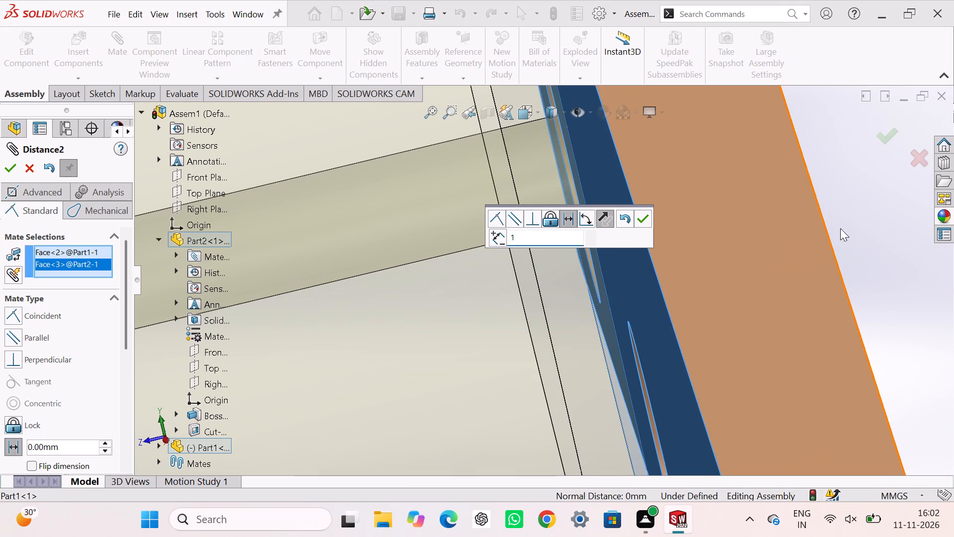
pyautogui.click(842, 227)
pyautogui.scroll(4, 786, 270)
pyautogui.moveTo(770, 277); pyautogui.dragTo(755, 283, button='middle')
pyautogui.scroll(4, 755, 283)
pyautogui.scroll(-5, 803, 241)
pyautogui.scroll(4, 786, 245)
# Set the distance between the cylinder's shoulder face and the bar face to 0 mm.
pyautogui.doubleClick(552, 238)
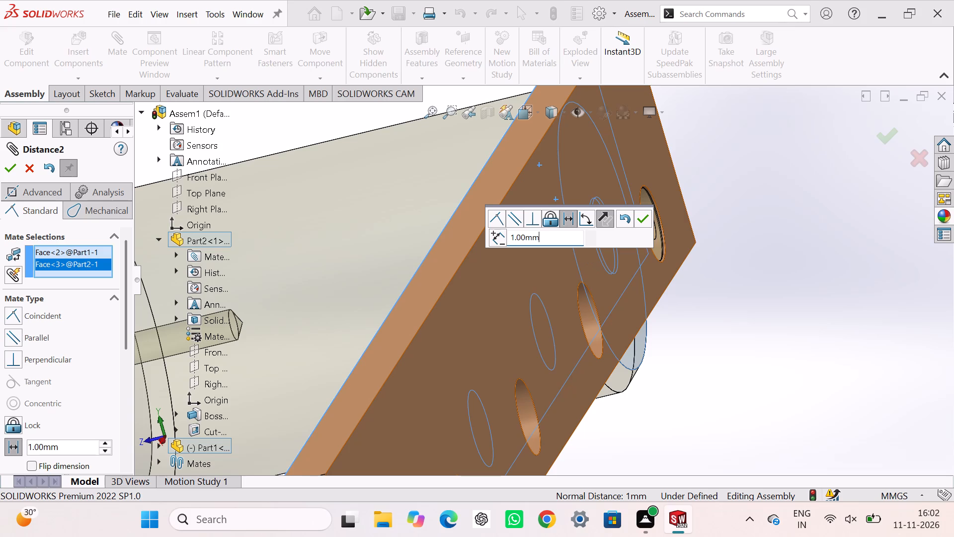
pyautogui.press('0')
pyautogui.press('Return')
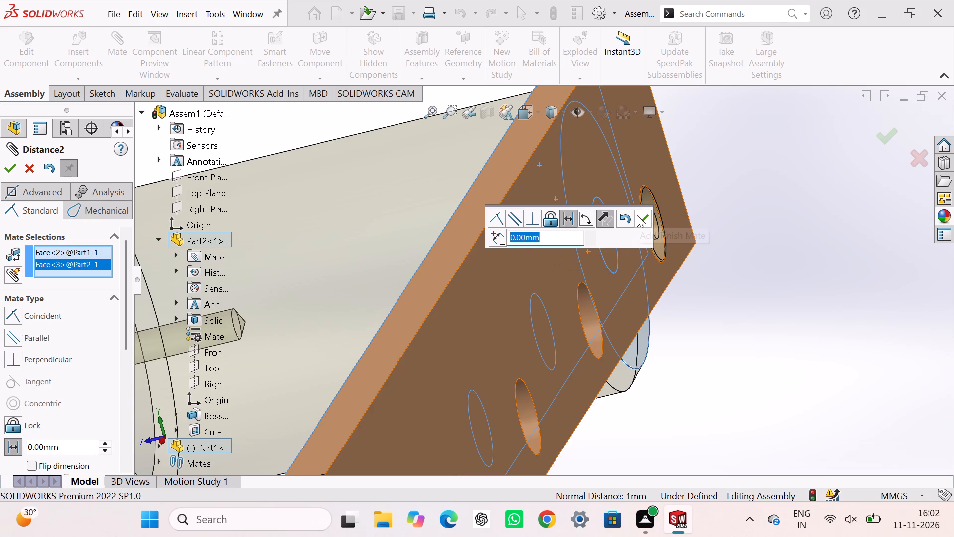
# Make the mate between the cylinder's shoulder face and the bar face coincident and accept it.
pyautogui.moveTo(486, 213); pyautogui.dragTo(492, 213)
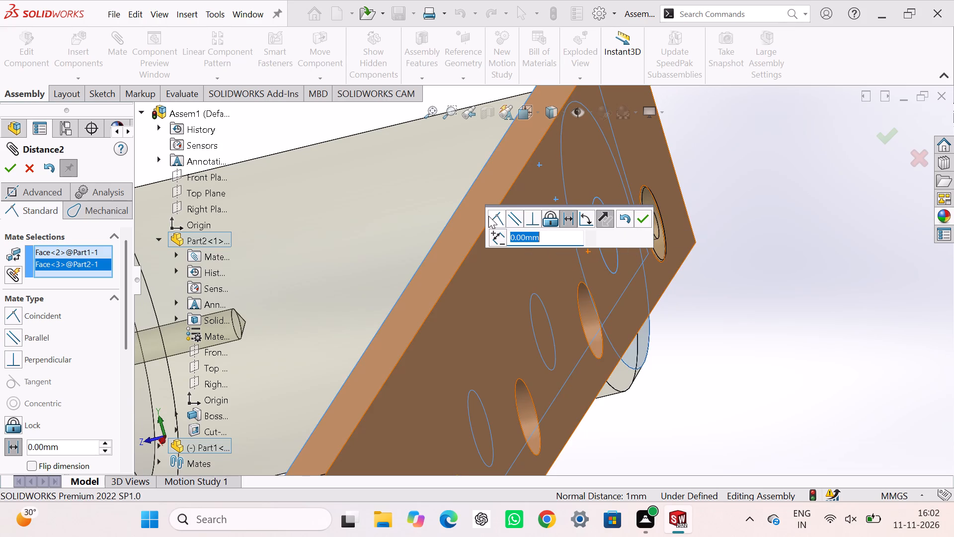
pyautogui.click(497, 220)
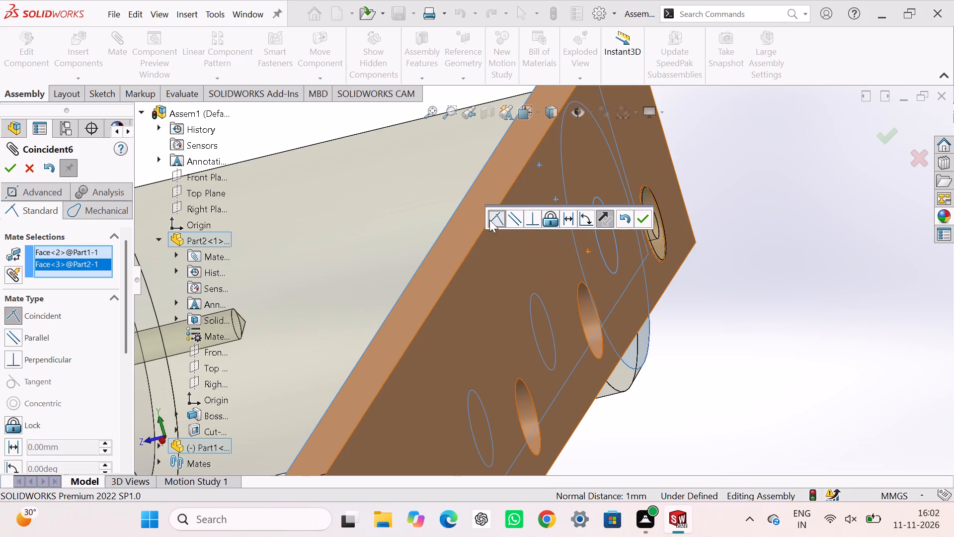
pyautogui.click(640, 216)
pyautogui.click(772, 304)
# Try moving the mated cylinder to check its remaining freedom against the bar.
pyautogui.moveTo(760, 313); pyautogui.dragTo(773, 303, button='middle')
pyautogui.scroll(4, 735, 312)
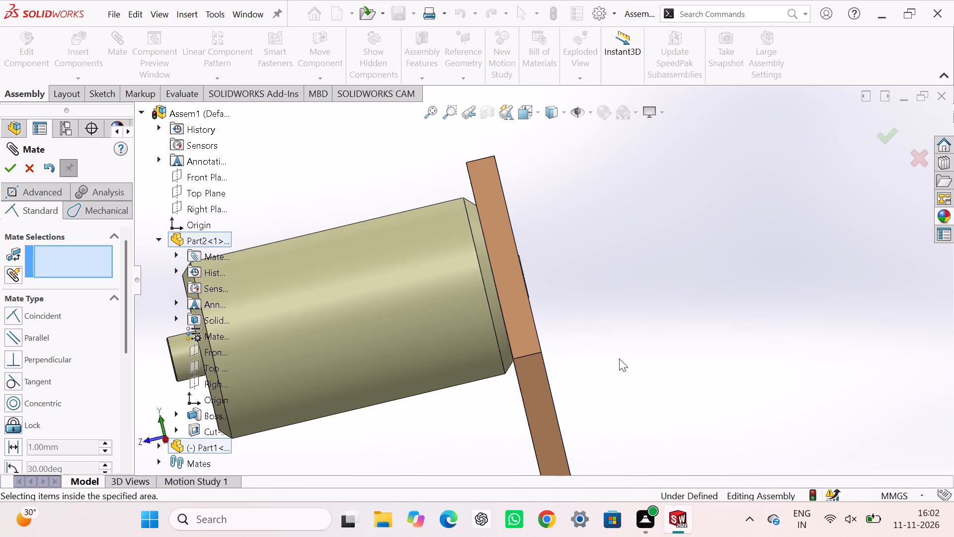
pyautogui.scroll(5, 605, 360)
pyautogui.scroll(-3, 516, 387)
pyautogui.scroll(2, 488, 281)
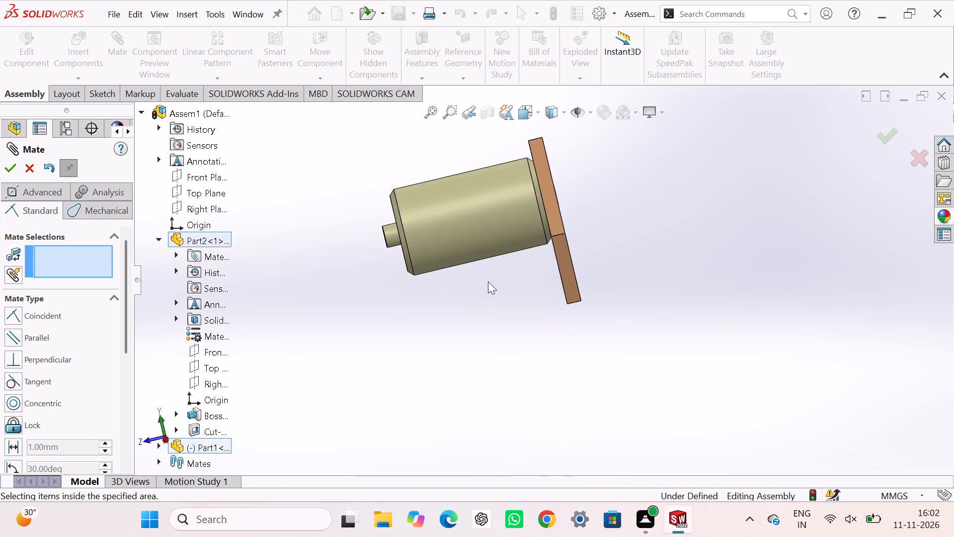
pyautogui.moveTo(479, 231); pyautogui.dragTo(479, 339)
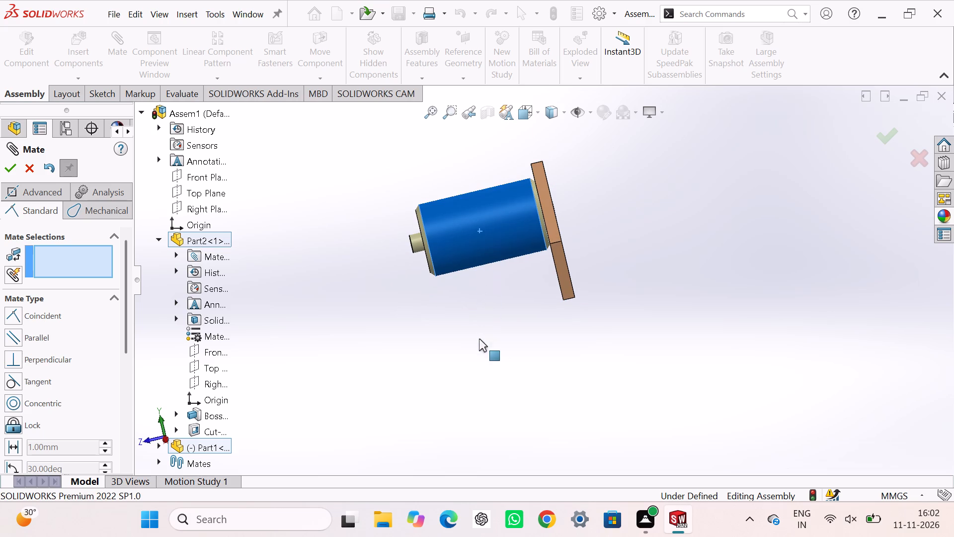
pyautogui.moveTo(479, 339); pyautogui.dragTo(463, 229)
pyautogui.moveTo(467, 319); pyautogui.dragTo(523, 326, button='middle')
pyautogui.moveTo(356, 214); pyautogui.dragTo(351, 281)
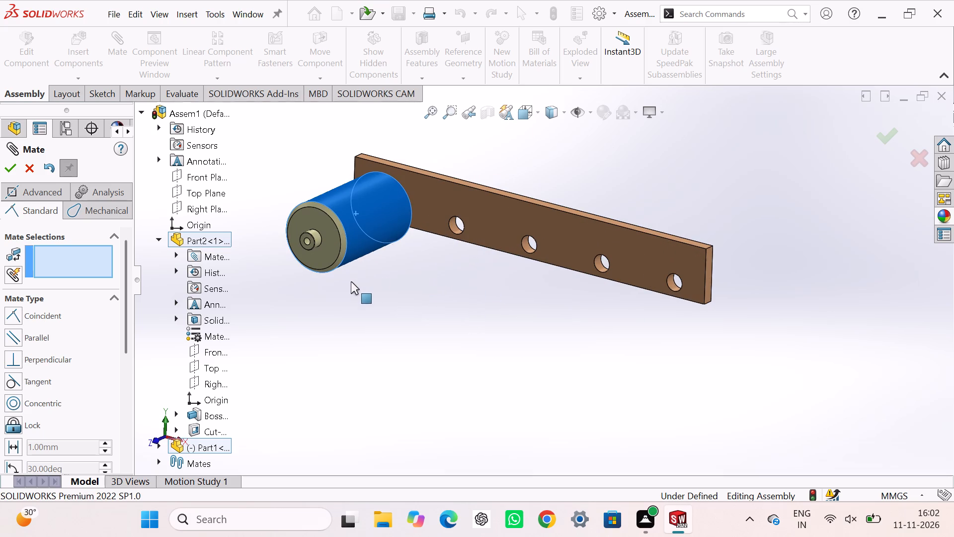
pyautogui.moveTo(351, 281); pyautogui.dragTo(325, 183)
pyautogui.moveTo(325, 183); pyautogui.dragTo(382, 274)
pyautogui.click(512, 340)
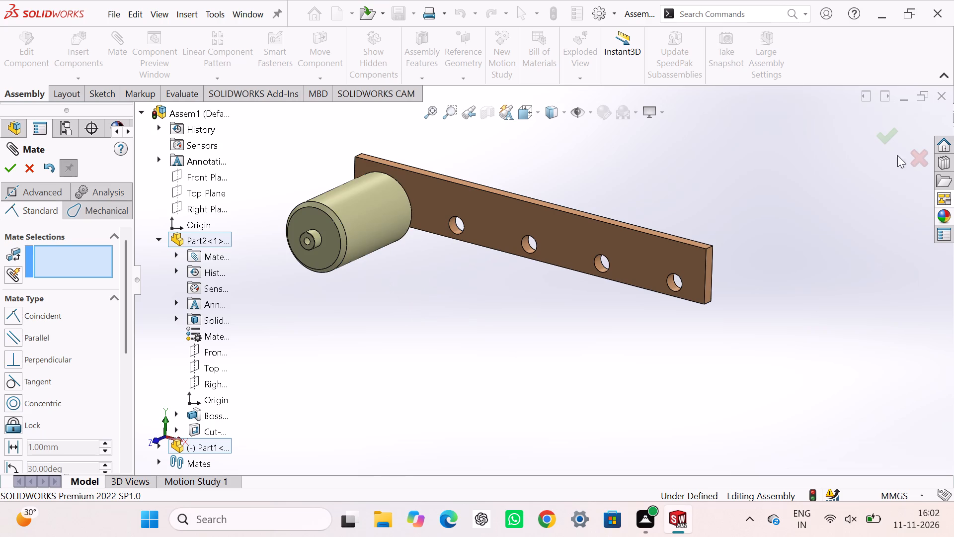
pyautogui.scroll(4, 362, 231)
pyautogui.scroll(-1, 358, 222)
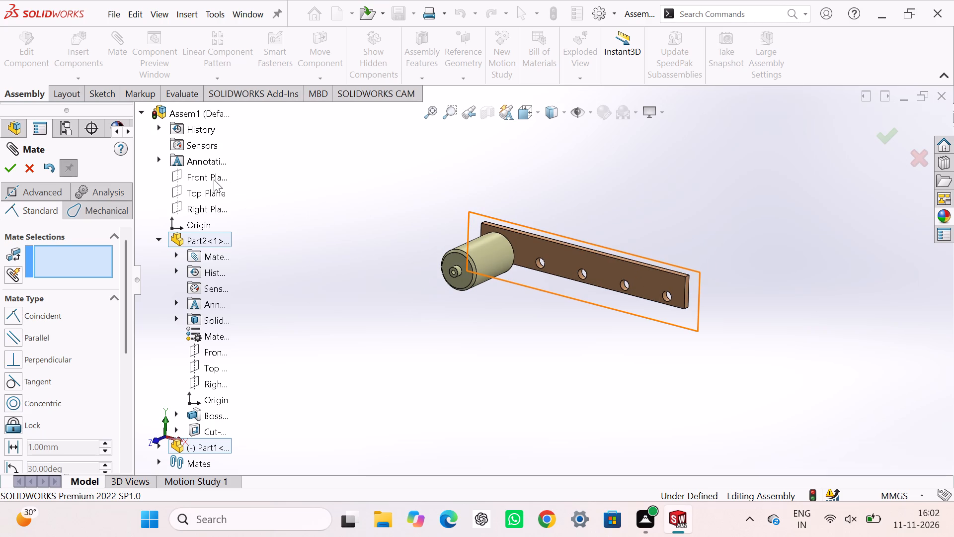
# Add a parallel mate between the assembly's Front Plane and the cylinder's Front Plane.
pyautogui.click(213, 179)
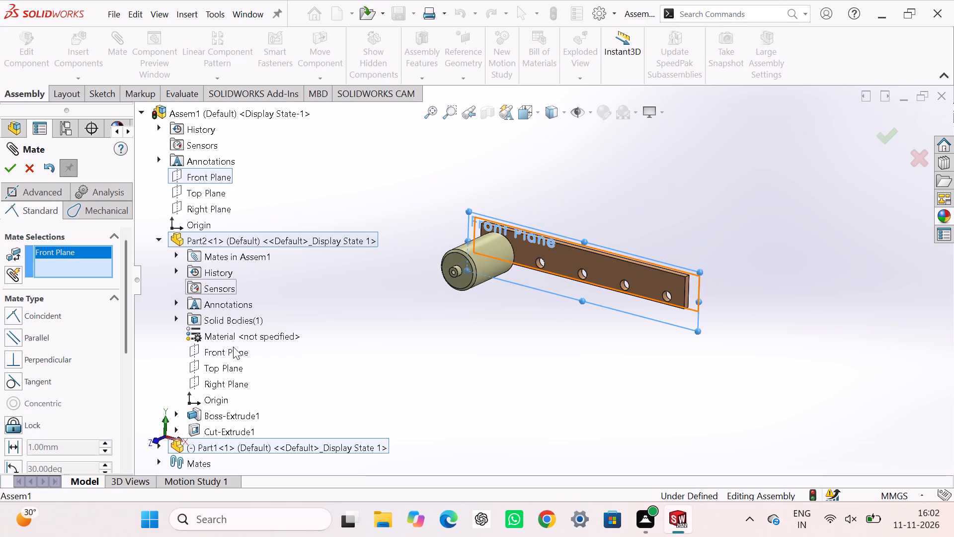
pyautogui.click(156, 235)
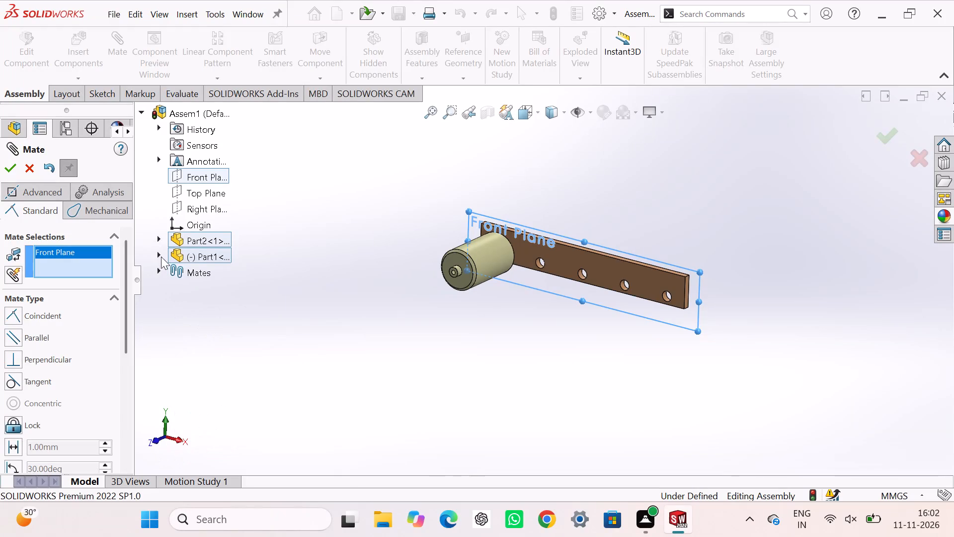
pyautogui.click(158, 254)
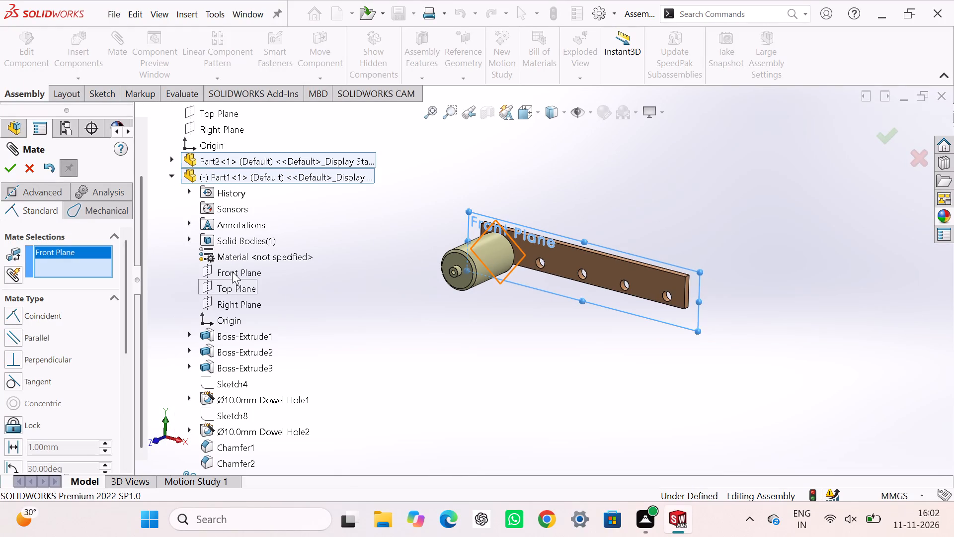
pyautogui.click(232, 271)
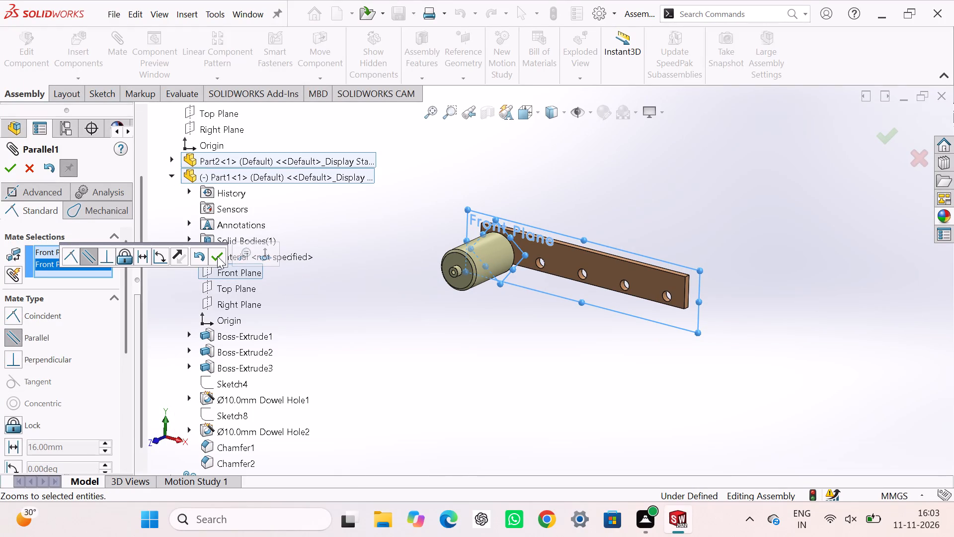
pyautogui.click(217, 256)
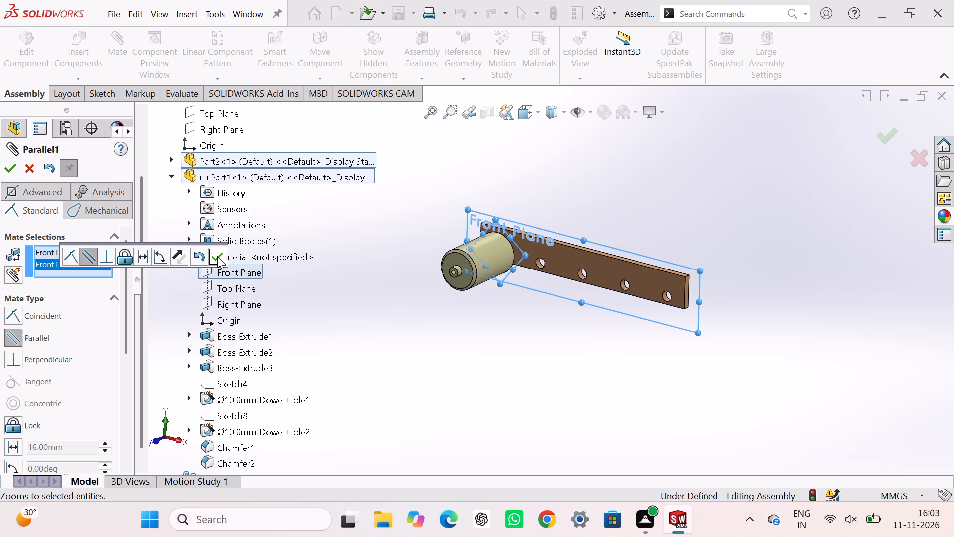
pyautogui.click(217, 256)
pyautogui.click(407, 314)
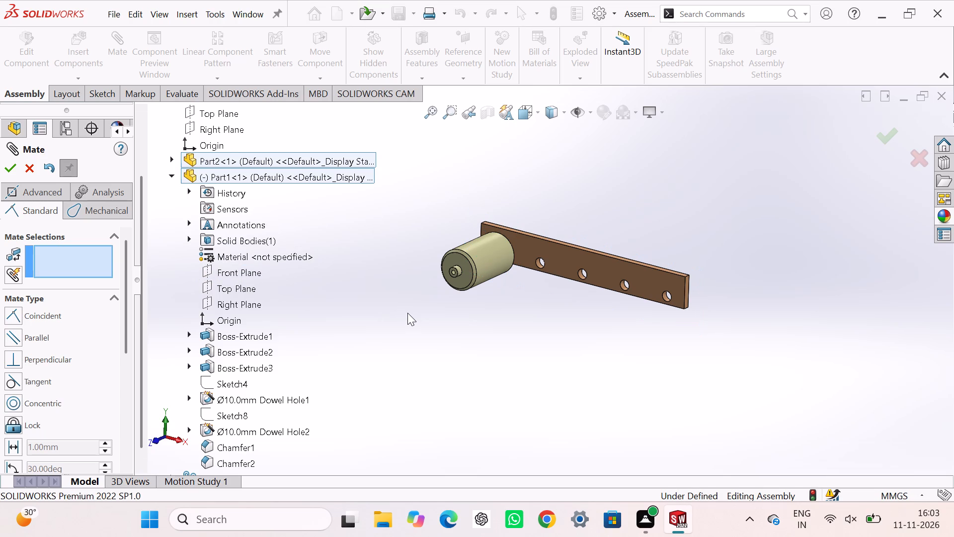
pyautogui.doubleClick(407, 312)
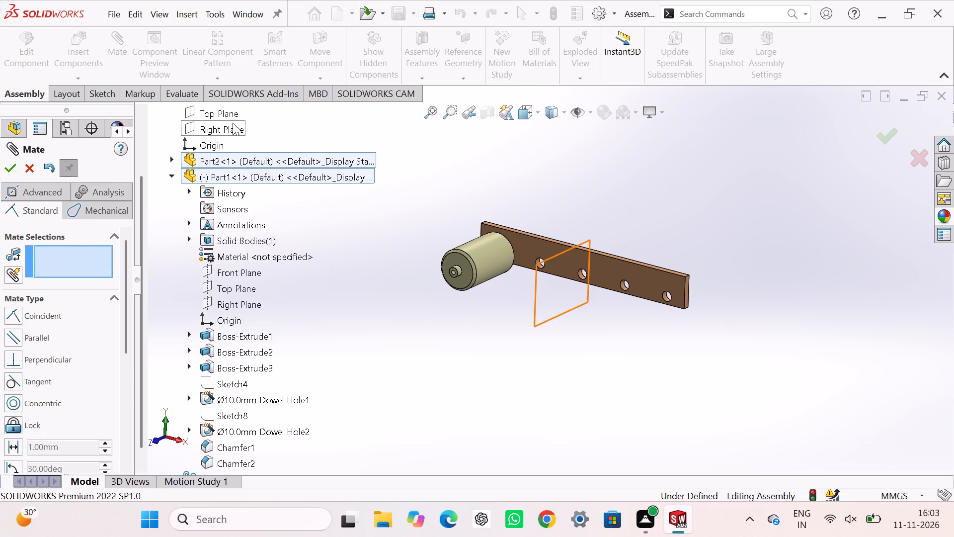
# Add a parallel mate between the assembly's Right Plane and the cylinder's Right Plane, and finish mating.
pyautogui.click(229, 127)
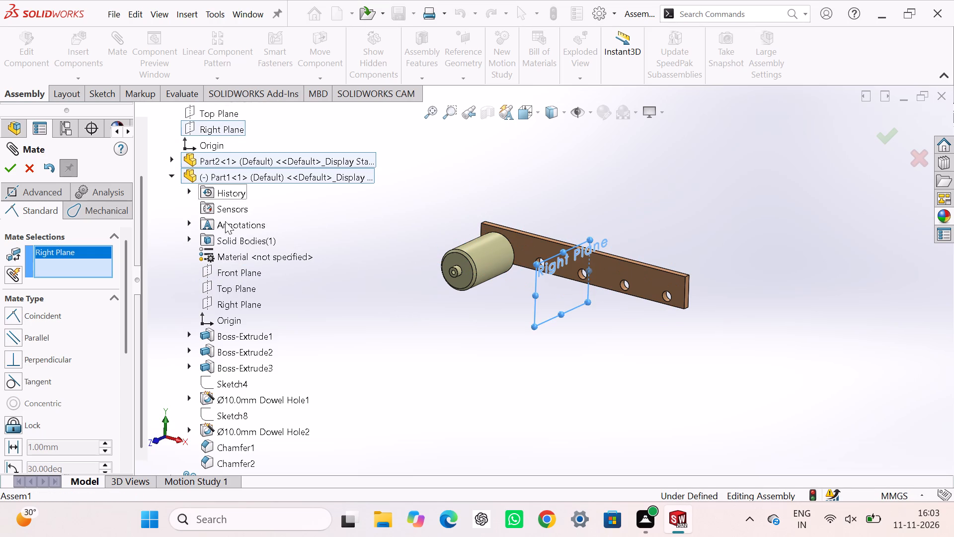
pyautogui.click(233, 303)
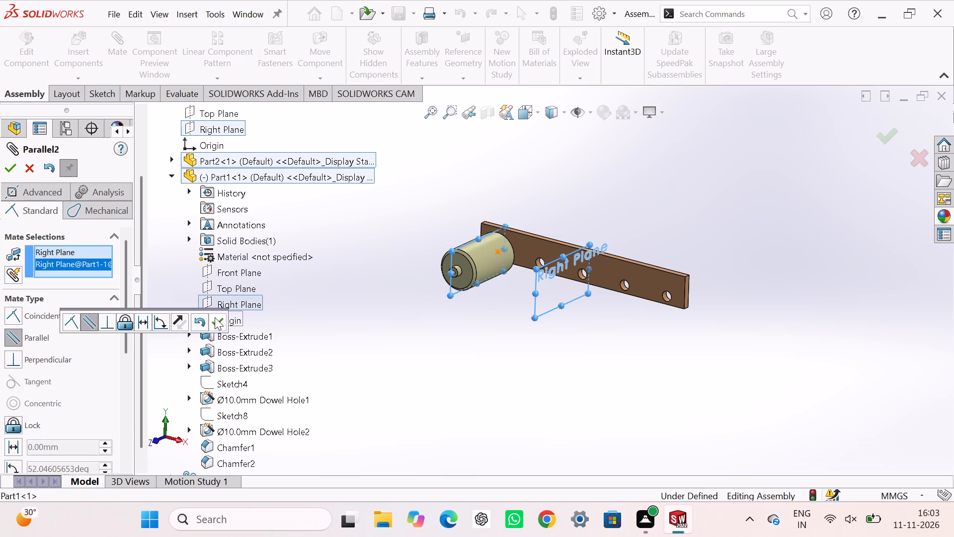
pyautogui.click(215, 317)
pyautogui.click(550, 329)
pyautogui.click(548, 329)
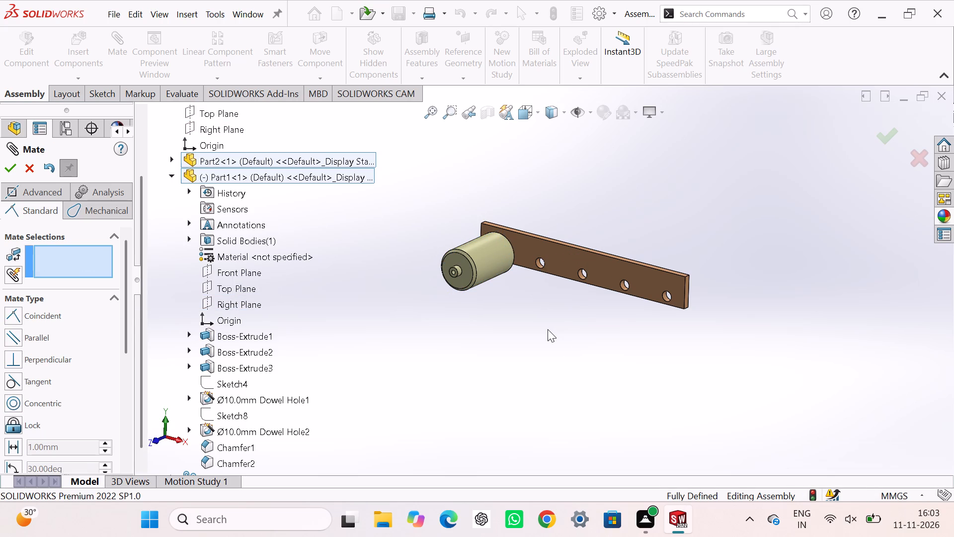
pyautogui.click(4, 162)
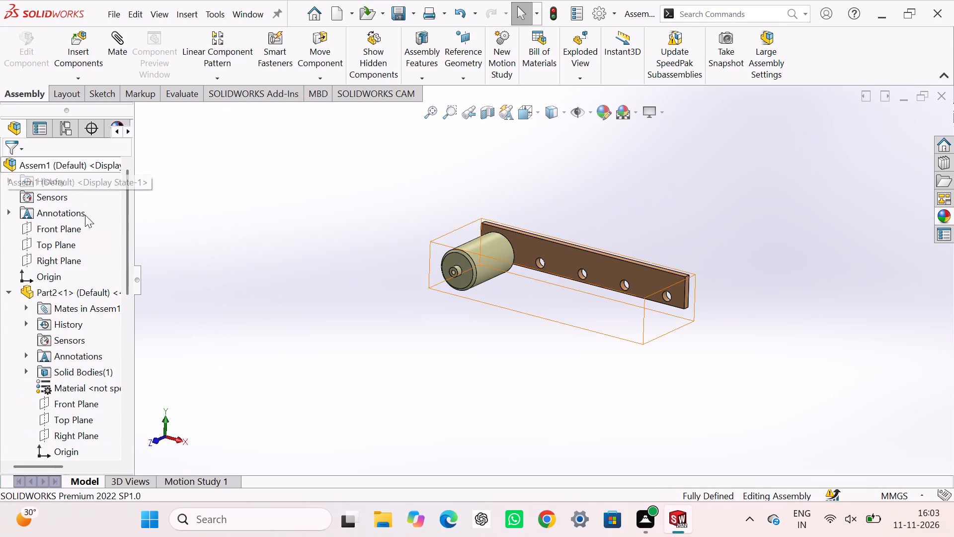
pyautogui.click(453, 322)
pyautogui.moveTo(888, 101); pyautogui.dragTo(953, 0)
# Insert a second copy of the stepped cylinder, Part1, in front of the bar beside the first cylinder.
pyautogui.click(90, 43)
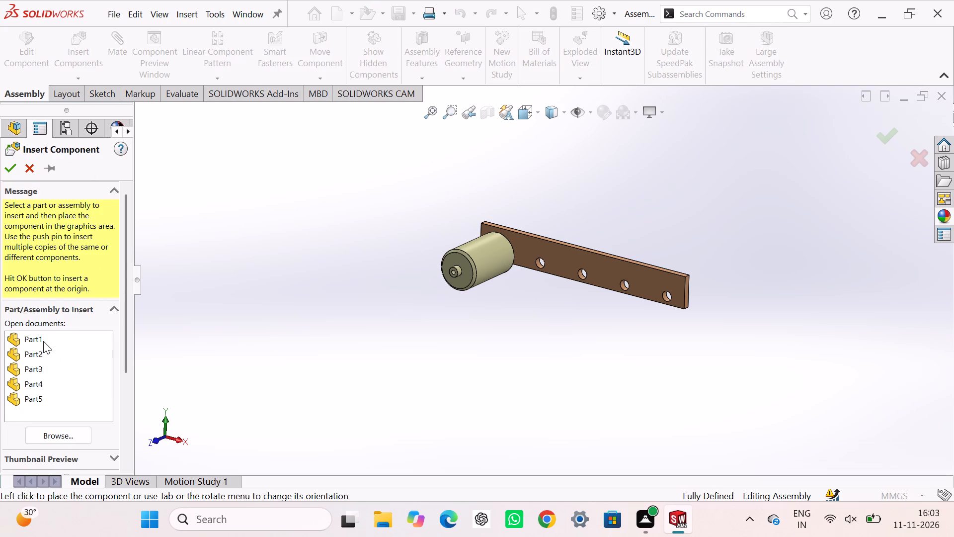
pyautogui.click(43, 341)
pyautogui.click(504, 301)
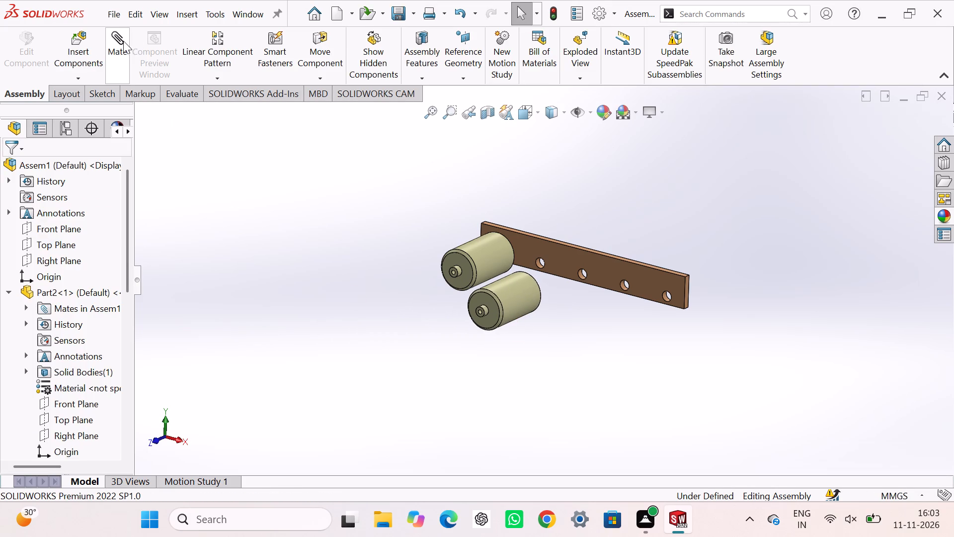
# Add a concentric mate between the bar's second hole and the second cylinder's end pin.
pyautogui.click(123, 41)
pyautogui.scroll(-6, 552, 276)
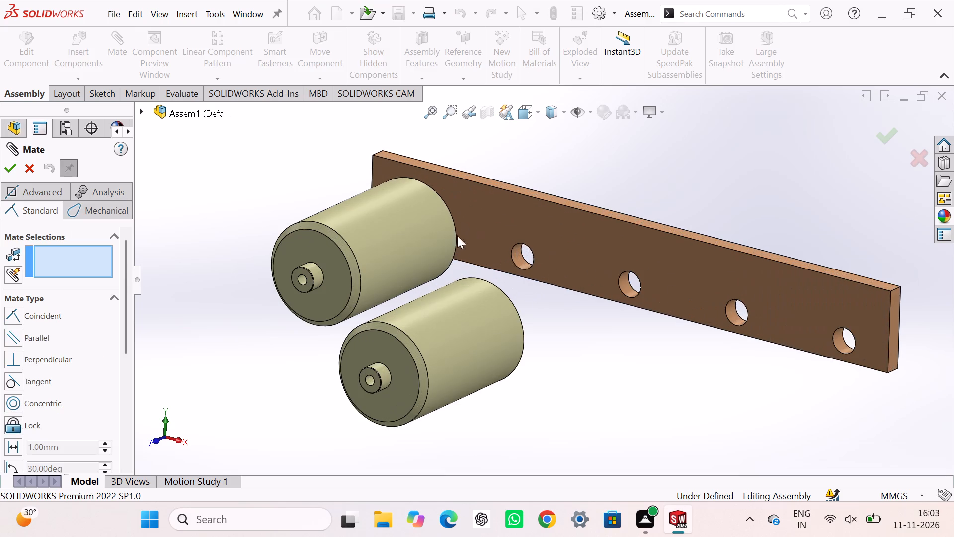
pyautogui.click(509, 257)
pyautogui.moveTo(535, 326); pyautogui.dragTo(488, 327, button='middle')
pyautogui.scroll(-1, 534, 326)
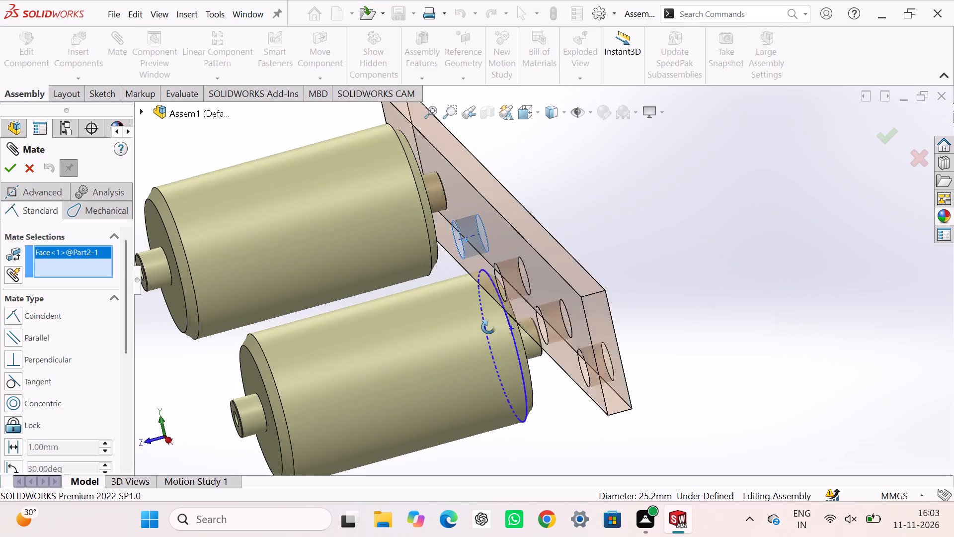
pyautogui.moveTo(488, 327); pyautogui.dragTo(469, 323, button='middle')
pyautogui.click(548, 353)
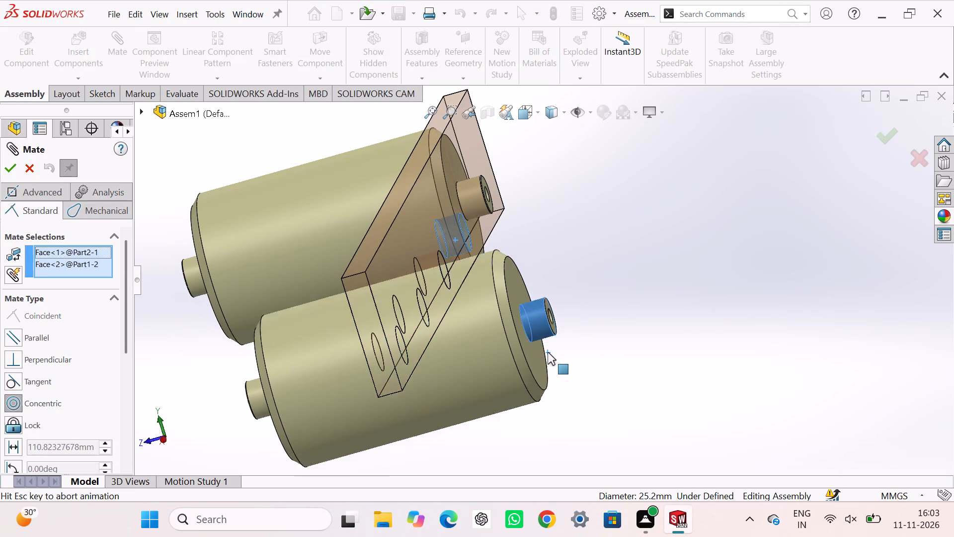
pyautogui.click(727, 370)
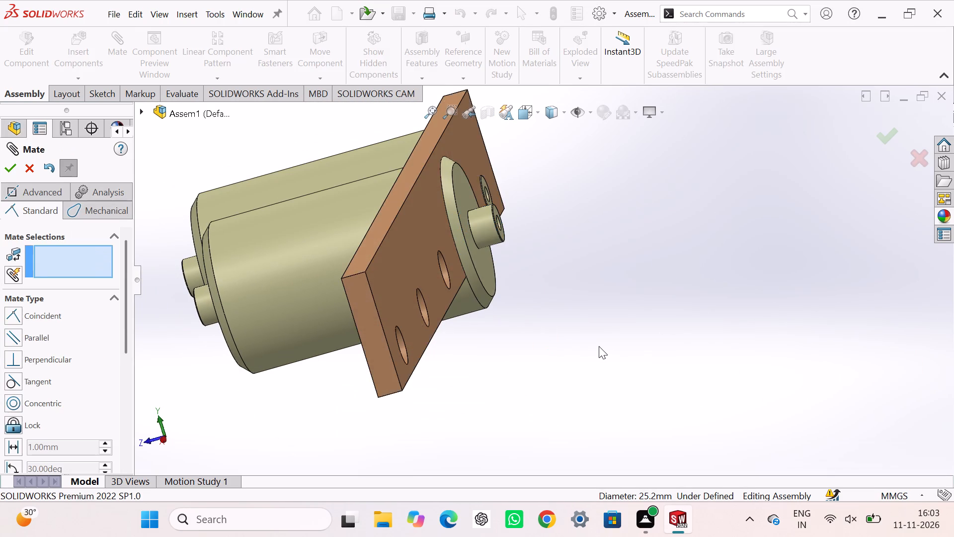
# Add a coincident mate between the bar's inner face and the second cylinder's large end face around the pin.
pyautogui.moveTo(596, 345); pyautogui.dragTo(610, 333, button='middle')
pyautogui.moveTo(385, 281); pyautogui.dragTo(256, 336)
pyautogui.click(461, 211)
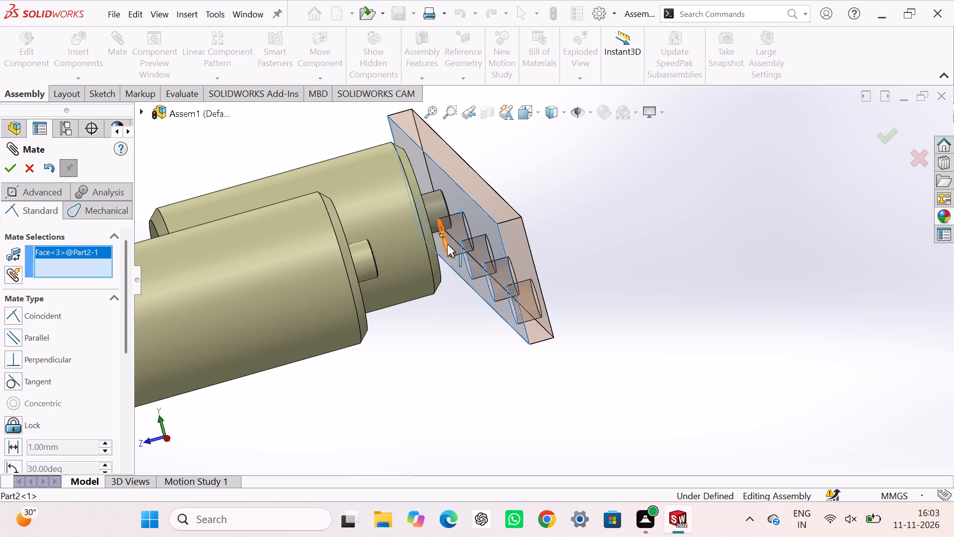
pyautogui.moveTo(447, 245); pyautogui.dragTo(411, 257, button='middle')
pyautogui.click(416, 233)
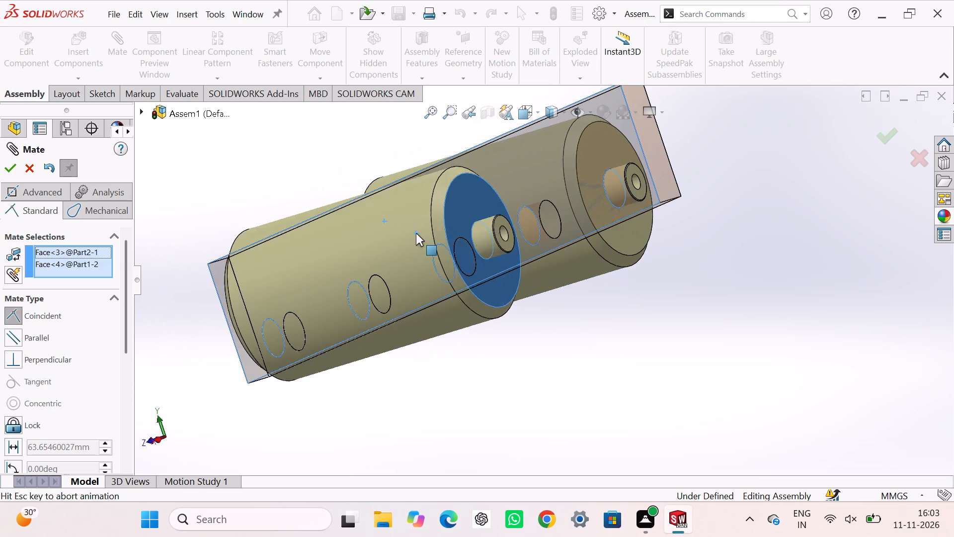
pyautogui.click(402, 201)
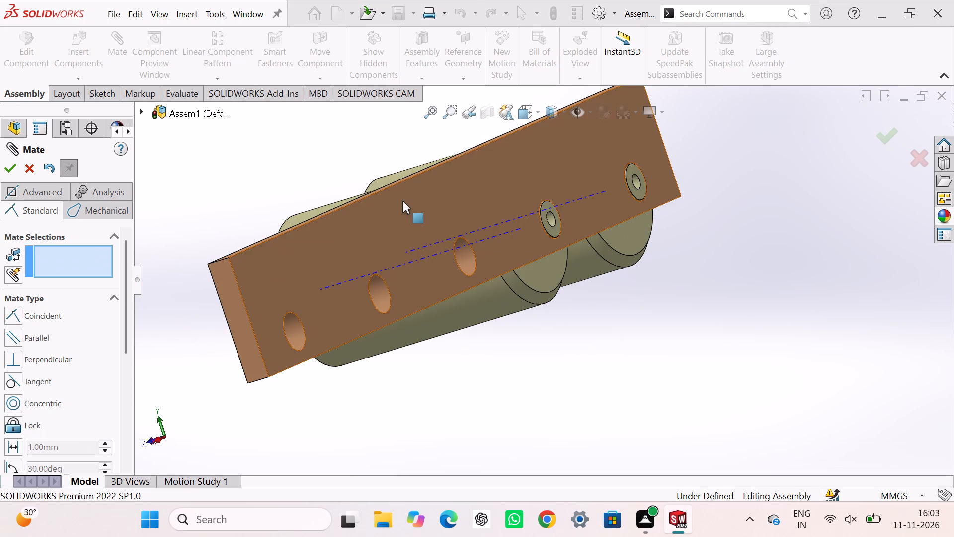
# Check the two mated cylinders for remaining freedom of movement by trying to move each one.
pyautogui.moveTo(697, 379); pyautogui.dragTo(682, 369)
pyautogui.moveTo(584, 354); pyautogui.dragTo(632, 346, button='middle')
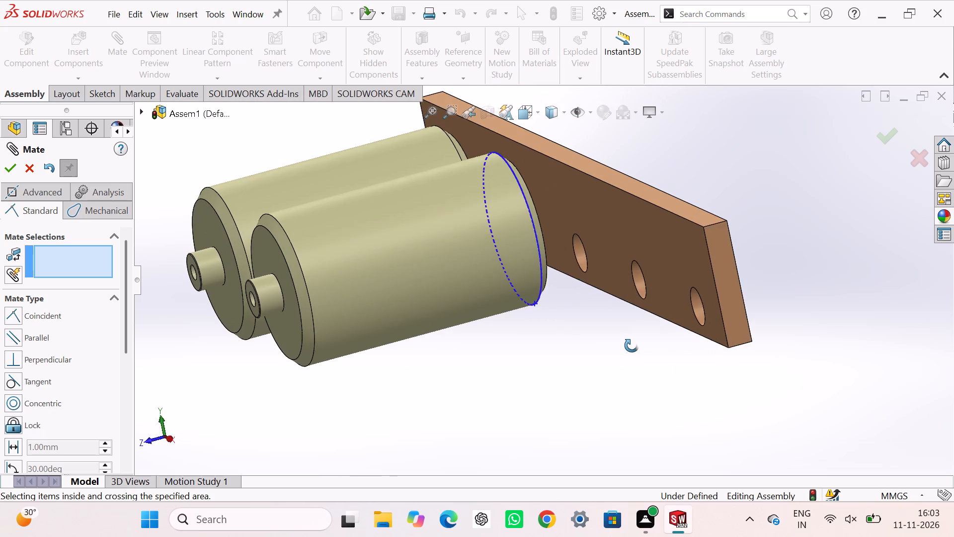
pyautogui.moveTo(632, 346); pyautogui.dragTo(630, 346, button='middle')
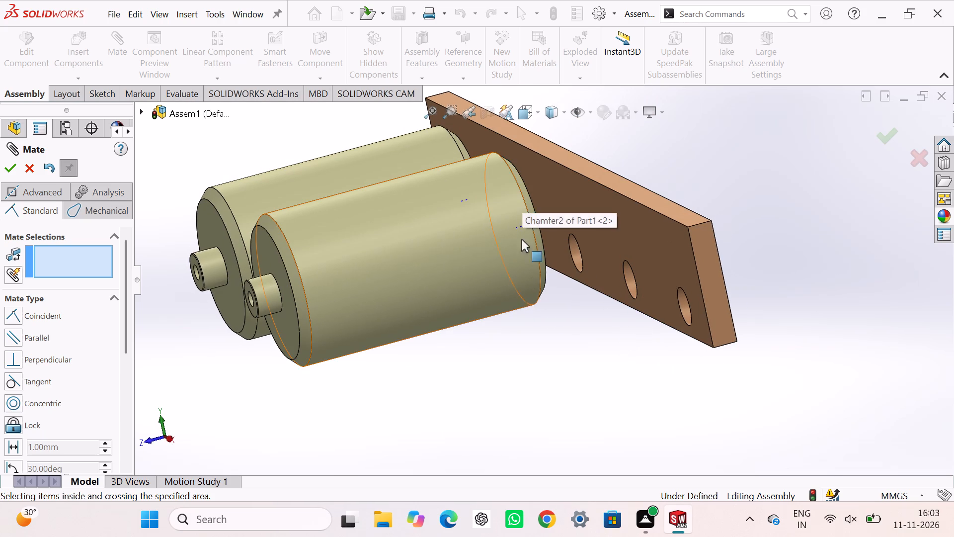
pyautogui.click(539, 360)
pyautogui.scroll(1, 532, 346)
pyautogui.moveTo(514, 354); pyautogui.dragTo(545, 368, button='middle')
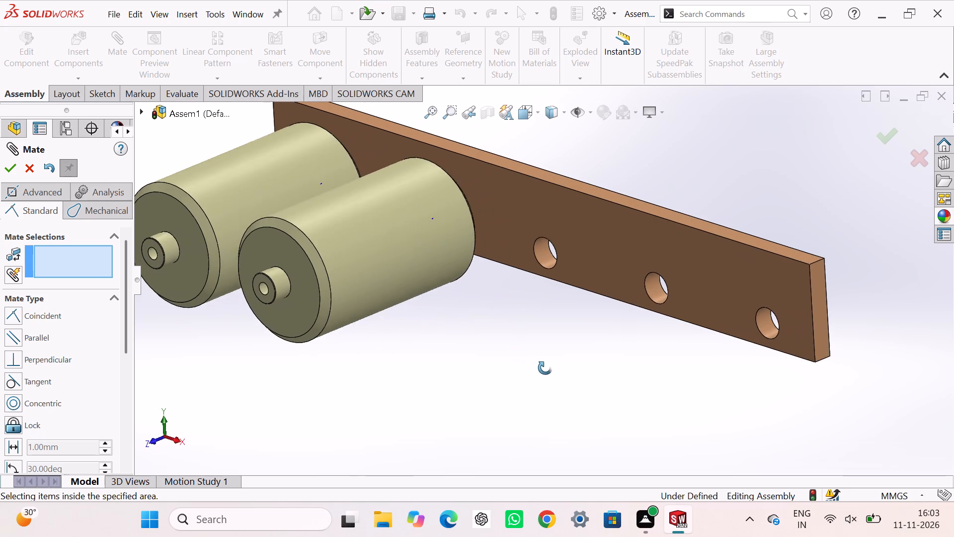
pyautogui.moveTo(545, 368); pyautogui.dragTo(546, 368, button='middle')
pyautogui.moveTo(371, 260); pyautogui.dragTo(311, 359)
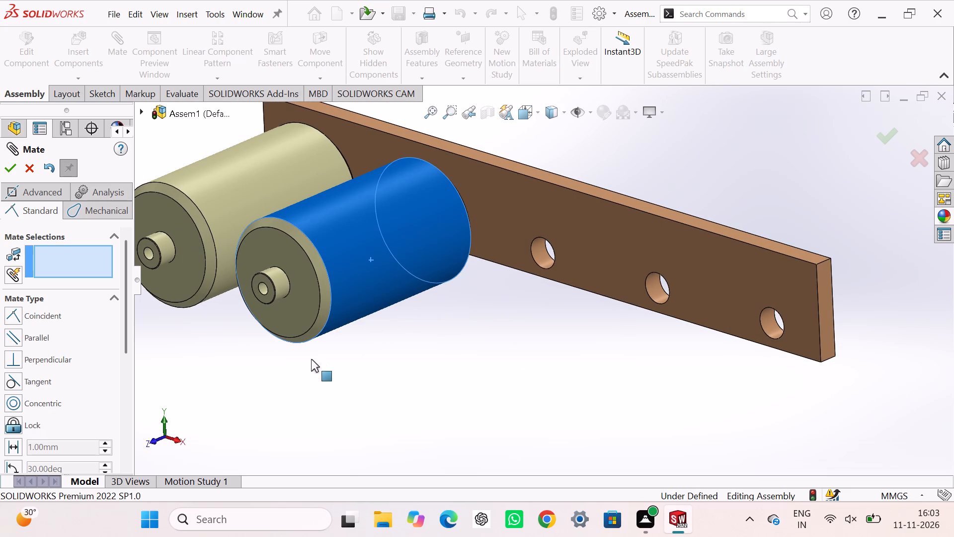
pyautogui.moveTo(311, 359); pyautogui.dragTo(285, 344)
pyautogui.moveTo(205, 179); pyautogui.dragTo(211, 221)
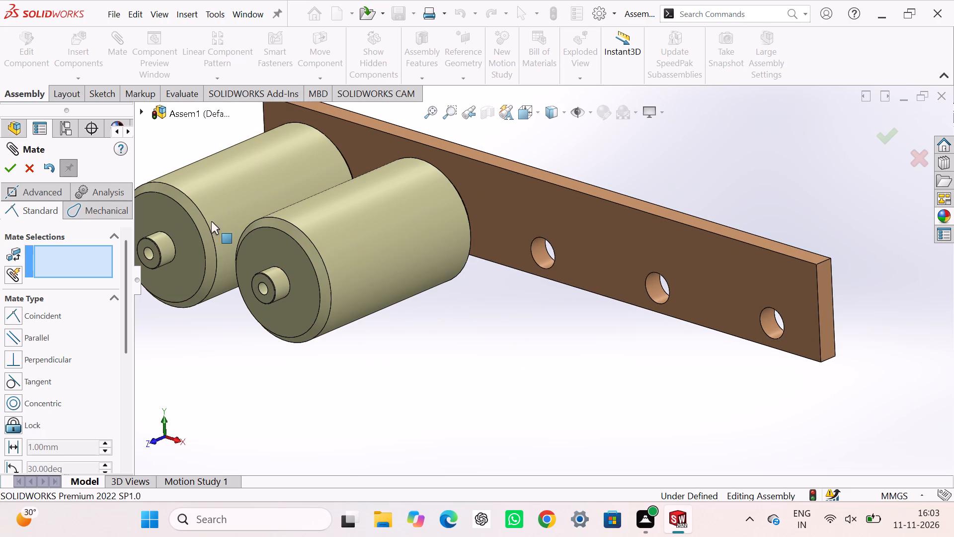
pyautogui.moveTo(211, 221); pyautogui.dragTo(223, 293)
pyautogui.scroll(3, 335, 362)
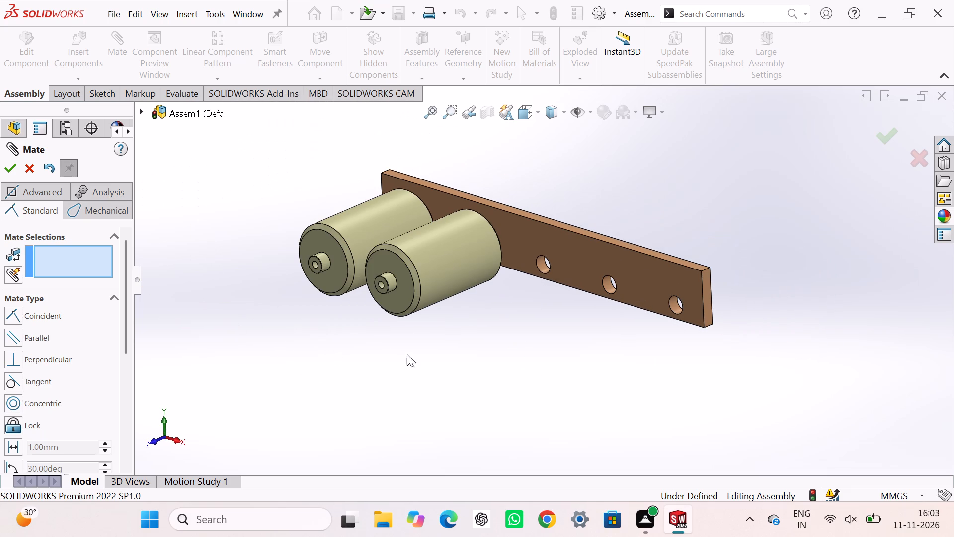
pyautogui.moveTo(421, 358); pyautogui.dragTo(411, 364, button='middle')
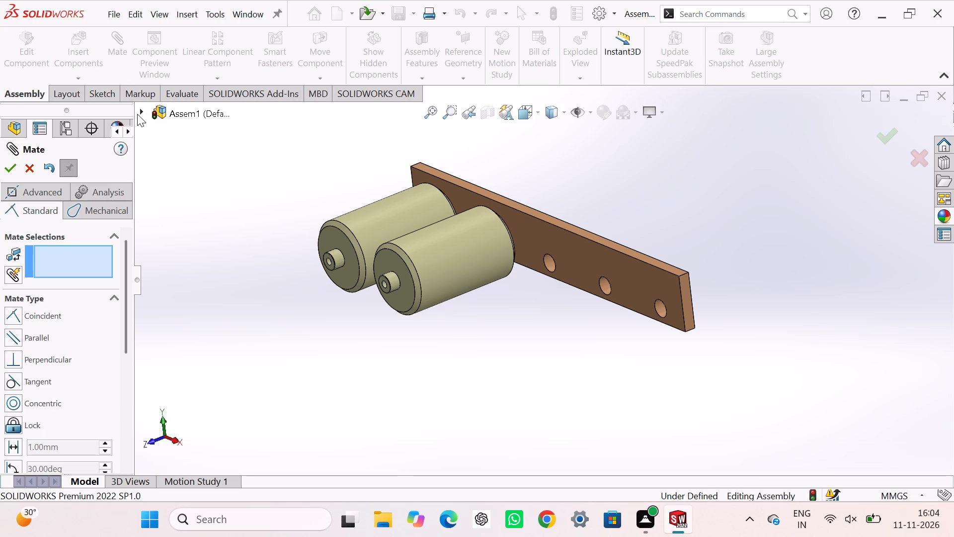
# Add a parallel mate between the assembly's Right Plane and the second cylinder's Right Plane, and finish mating.
pyautogui.click(139, 112)
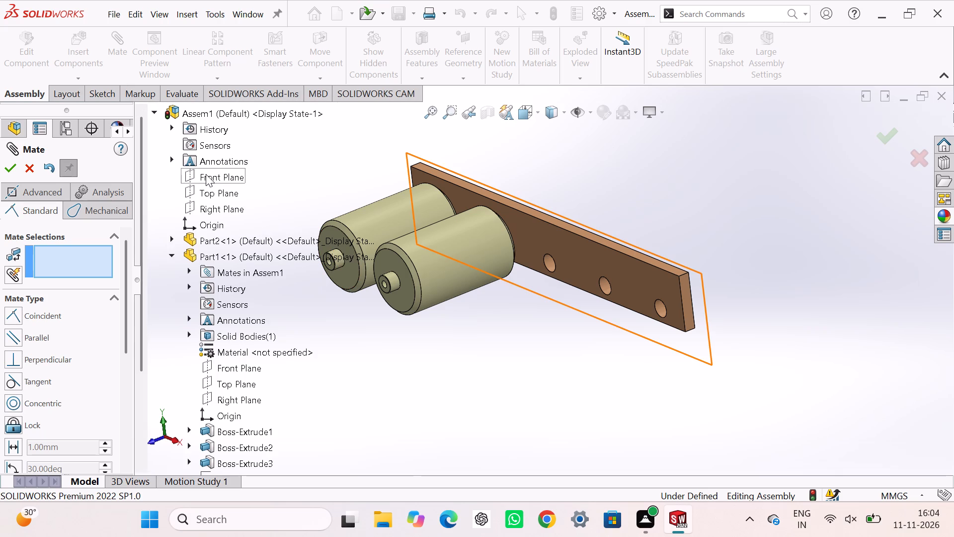
pyautogui.click(206, 174)
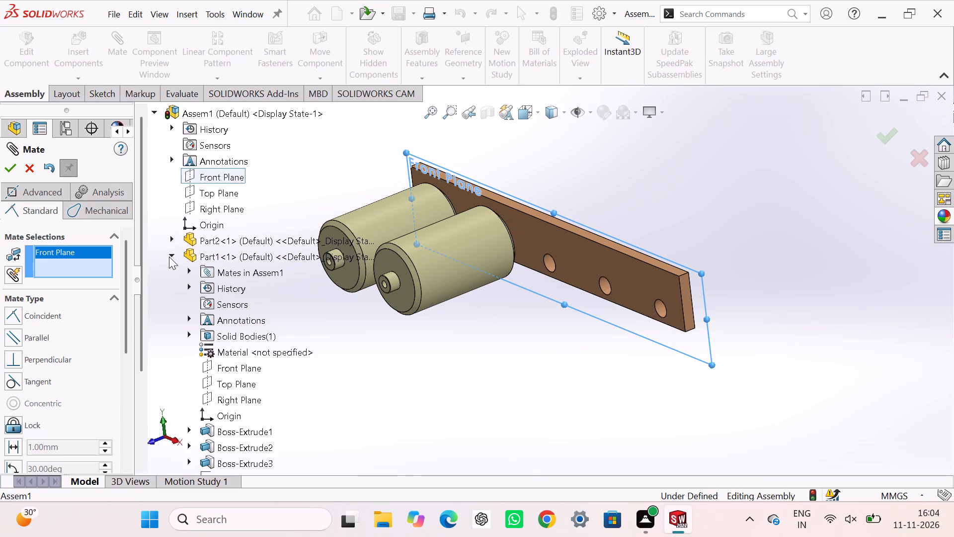
pyautogui.click(168, 257)
pyautogui.click(155, 269)
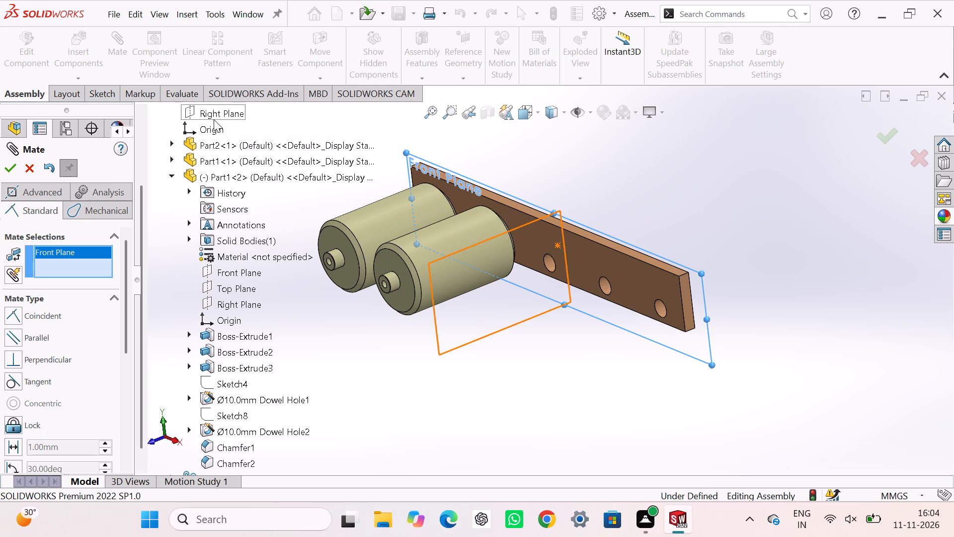
pyautogui.rightClick(97, 264)
pyautogui.click(113, 278)
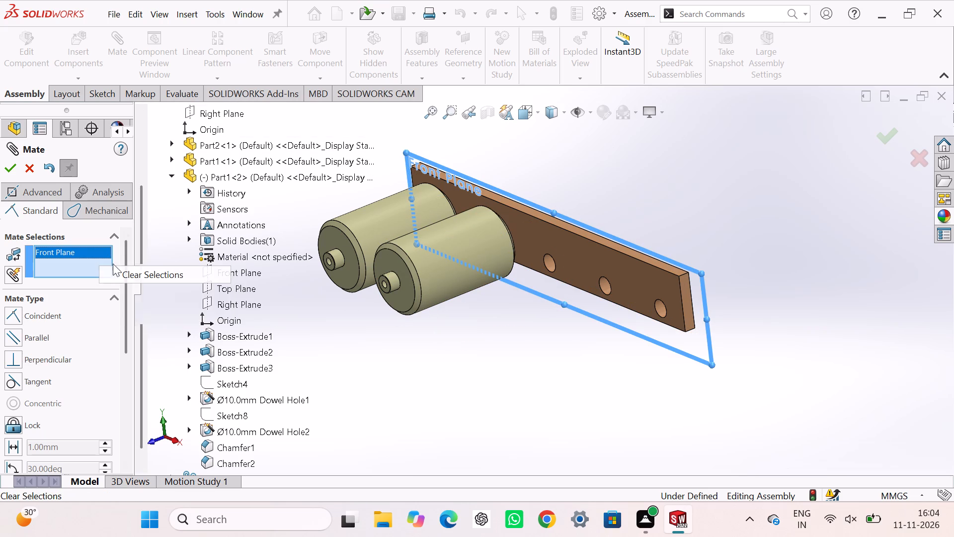
pyautogui.click(196, 112)
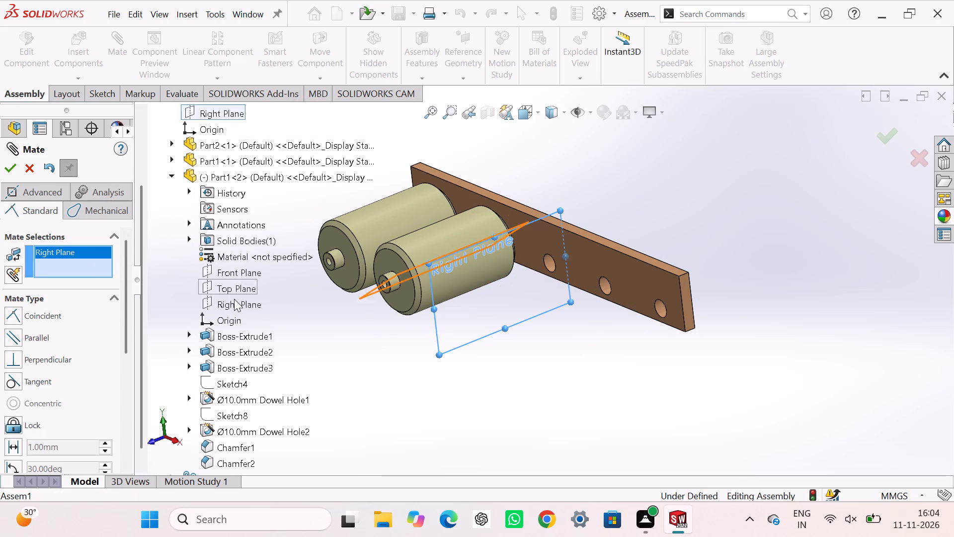
pyautogui.click(233, 303)
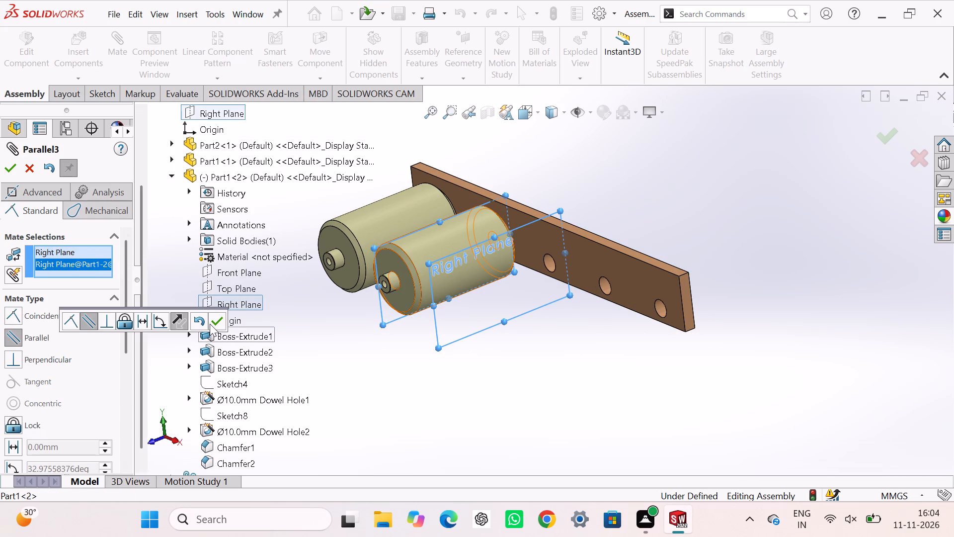
pyautogui.click(213, 314)
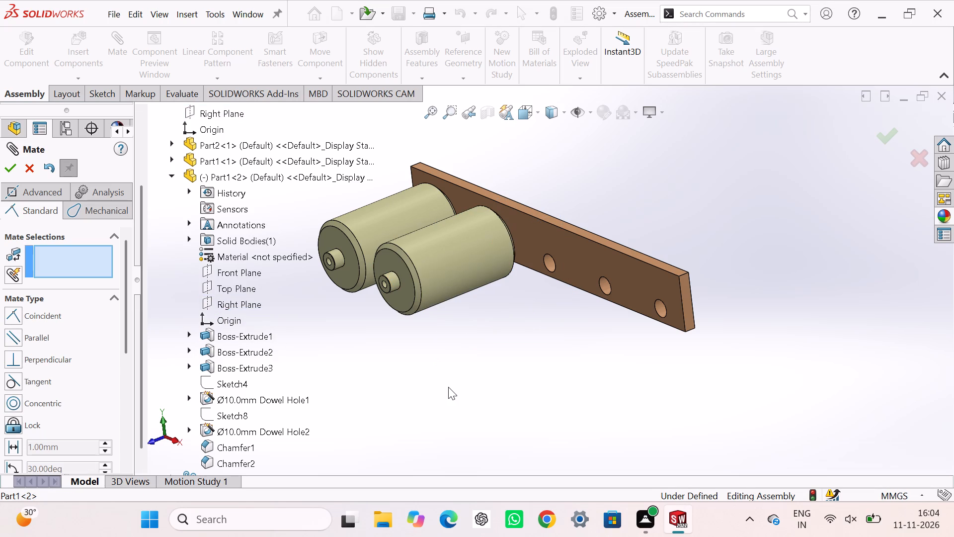
pyautogui.click(448, 387)
pyautogui.click(14, 168)
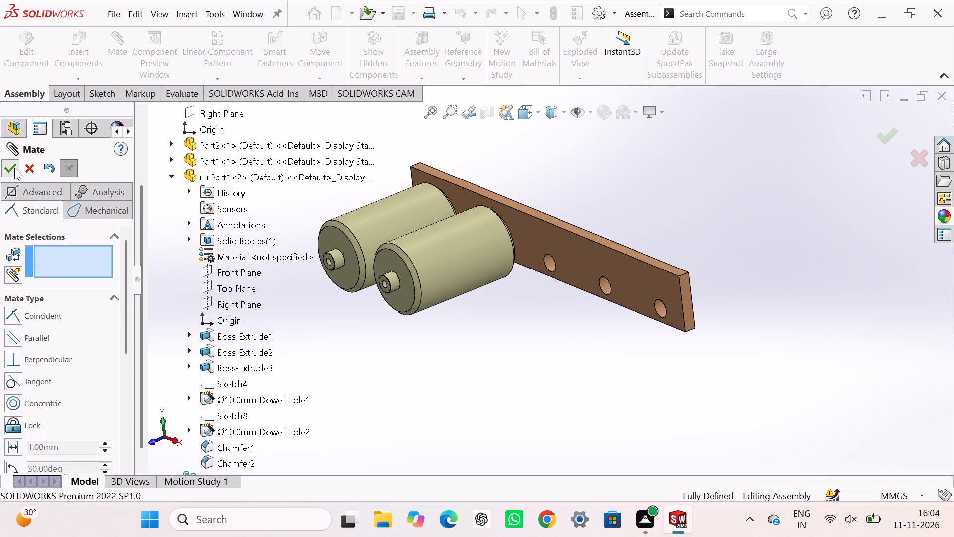
# Insert a third copy of the stepped cylinder, Part1, in front of the bar below the second cylinder.
pyautogui.click(564, 365)
pyautogui.scroll(3, 562, 364)
pyautogui.scroll(-1, 553, 354)
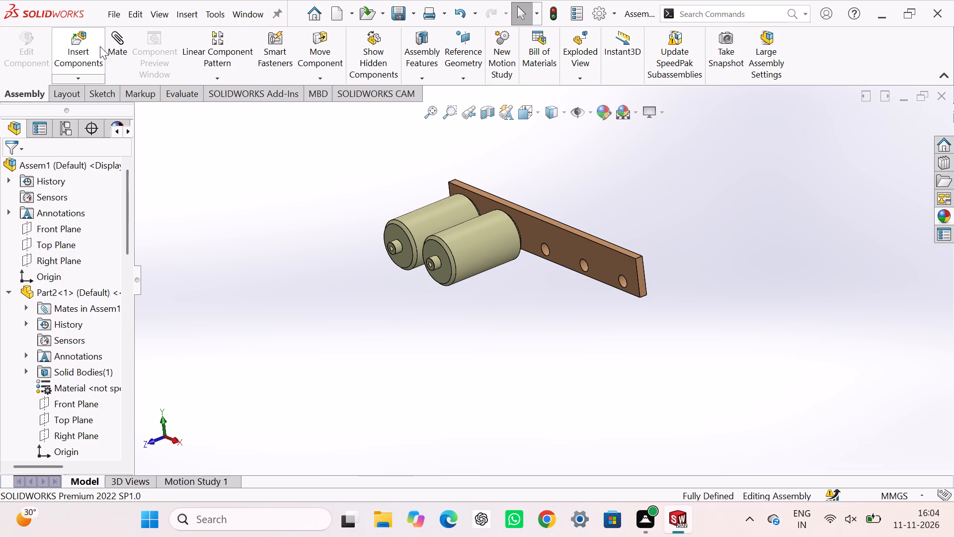
pyautogui.click(73, 38)
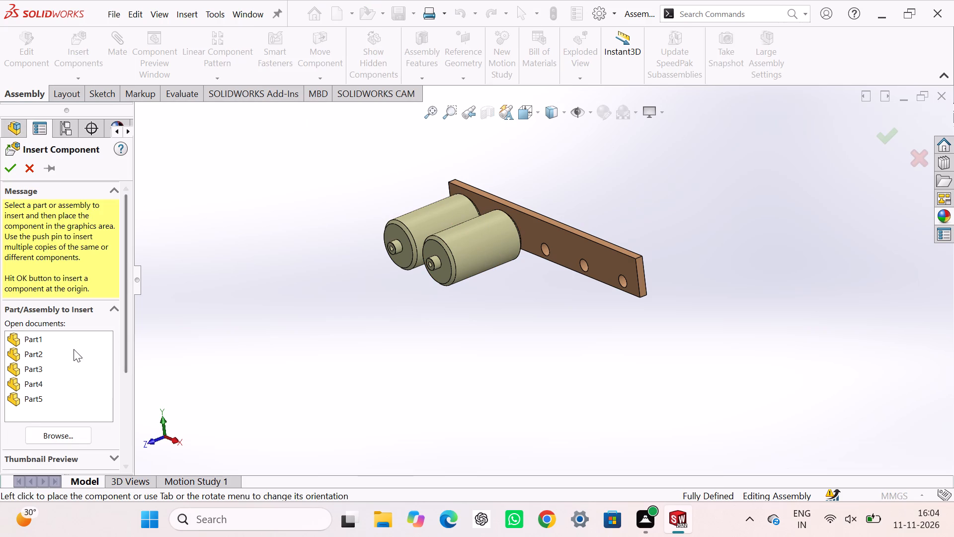
pyautogui.click(70, 341)
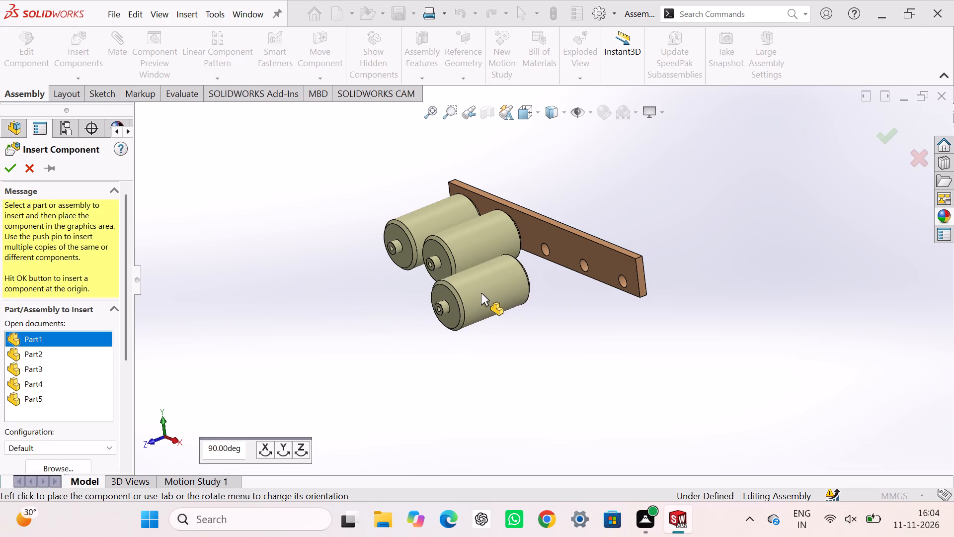
pyautogui.click(489, 296)
pyautogui.click(260, 219)
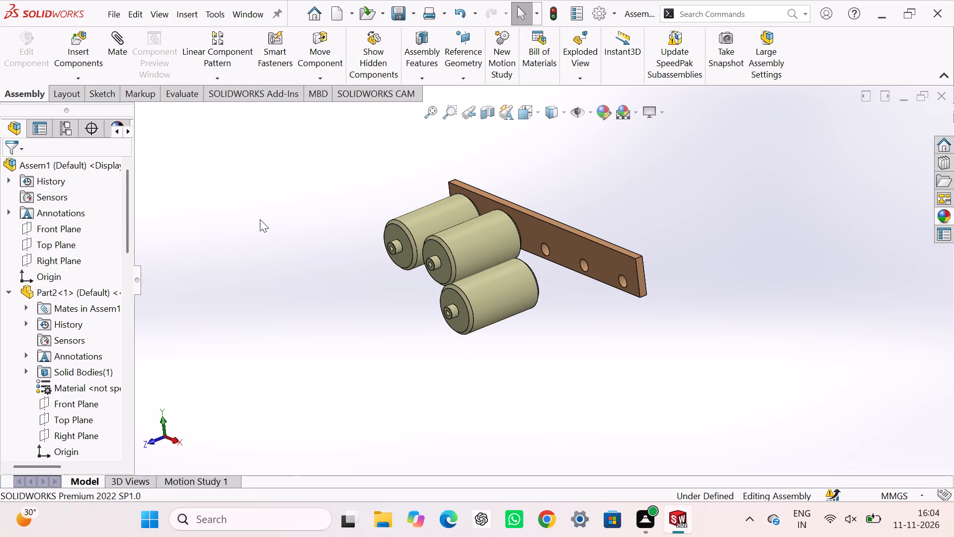
# Add a concentric mate between the bar's third hole and the third cylinder's end pin.
pyautogui.click(123, 42)
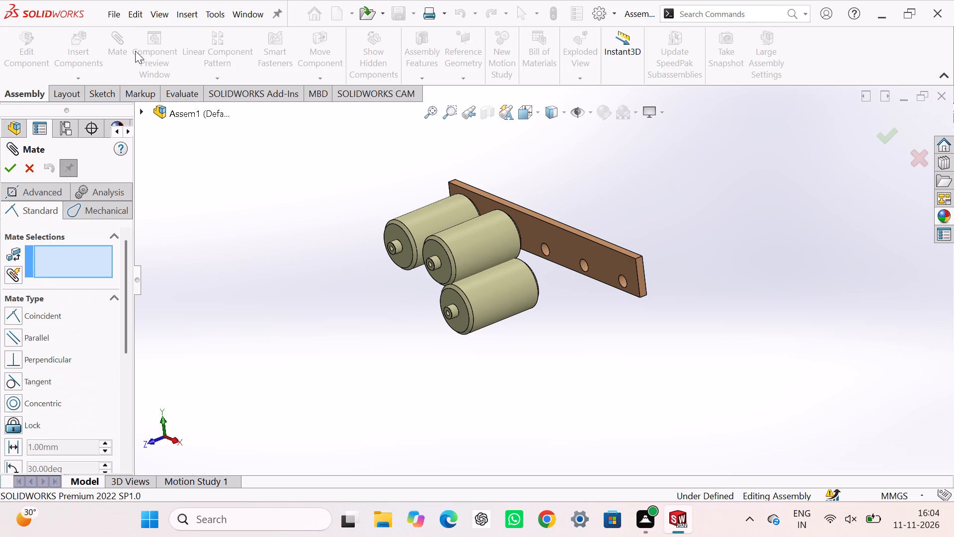
pyautogui.scroll(-4, 545, 249)
pyautogui.click(540, 257)
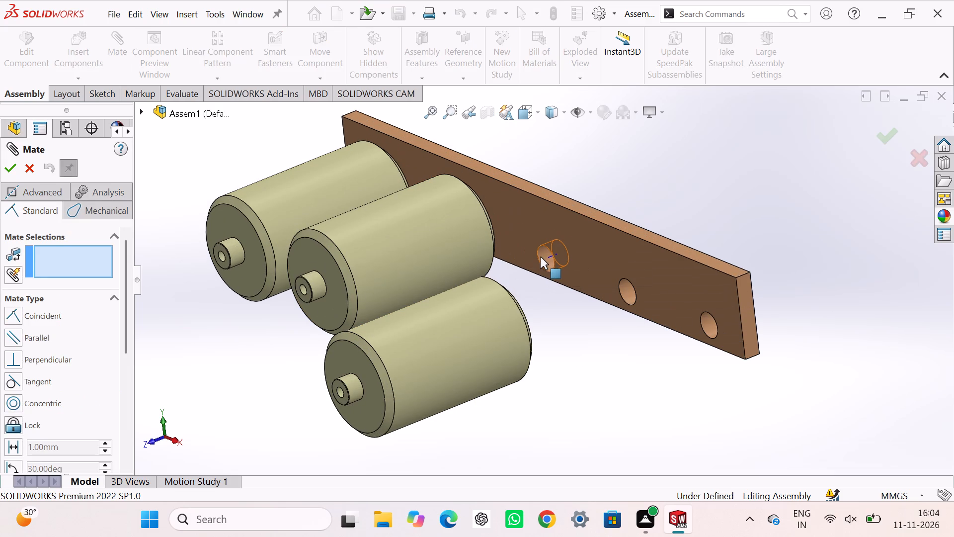
pyautogui.moveTo(544, 279); pyautogui.dragTo(524, 292, button='middle')
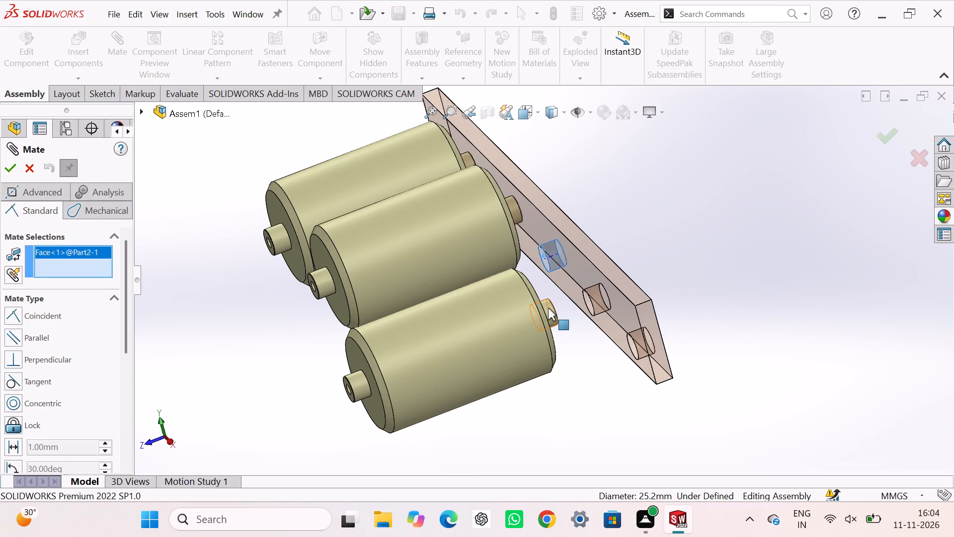
pyautogui.click(548, 308)
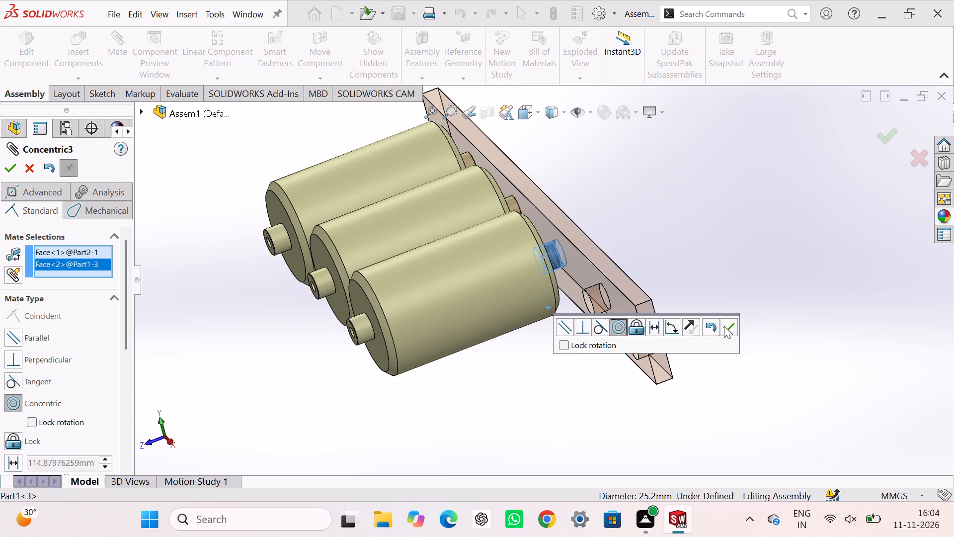
pyautogui.click(725, 326)
# Add a coincident mate between the bar's inner face and the third cylinder's large end face around the pin.
pyautogui.click(578, 270)
pyautogui.moveTo(577, 268); pyautogui.dragTo(562, 275, button='middle')
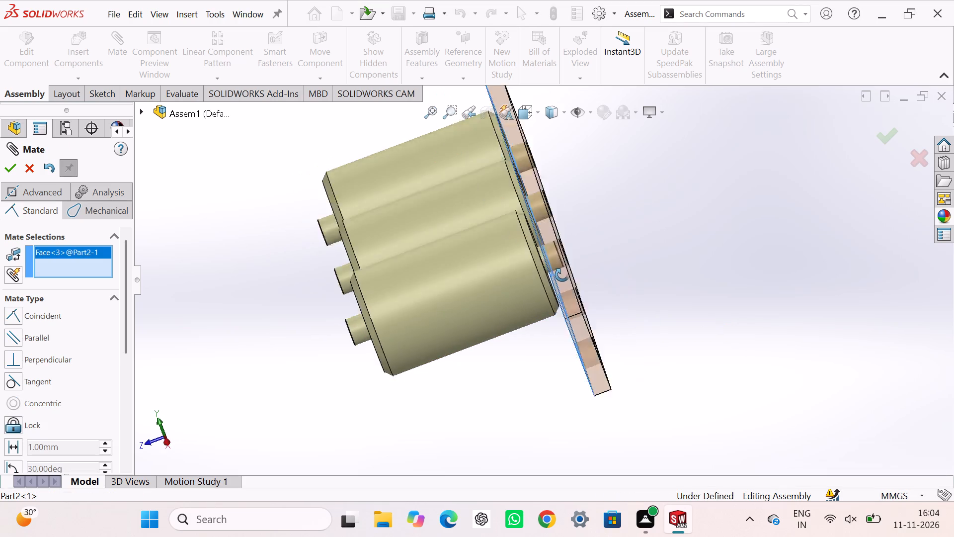
pyautogui.moveTo(562, 275); pyautogui.dragTo(532, 286, button='middle')
pyautogui.click(517, 242)
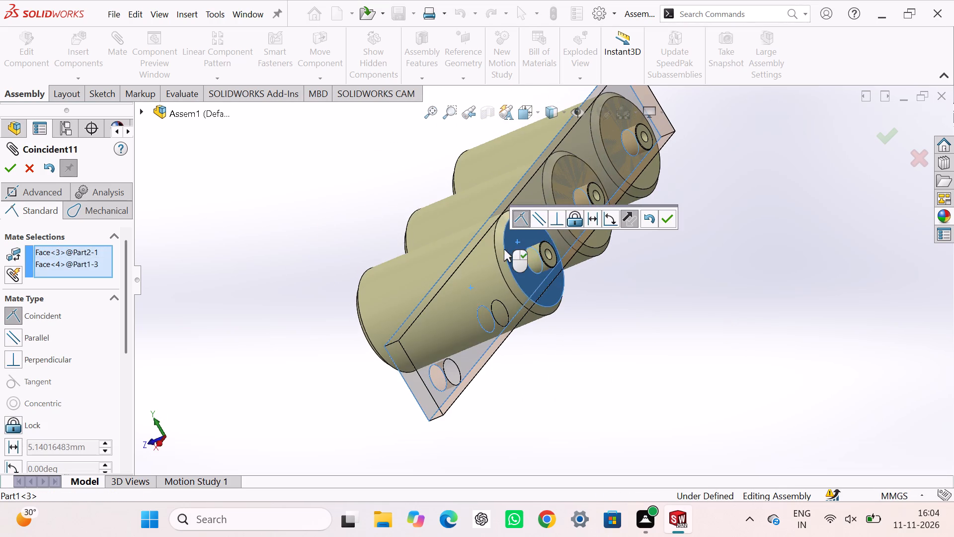
pyautogui.click(671, 218)
# Add a coincident mate between the assembly's Right Plane and the third cylinder's Right Plane, and finish mating.
pyautogui.moveTo(667, 225); pyautogui.dragTo(690, 225, button='middle')
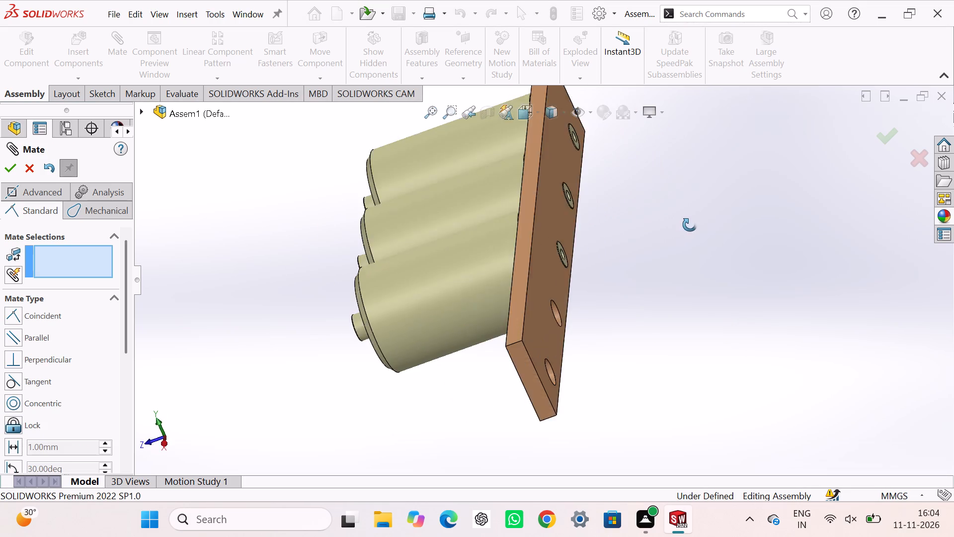
pyautogui.moveTo(690, 225); pyautogui.dragTo(721, 201, button='middle')
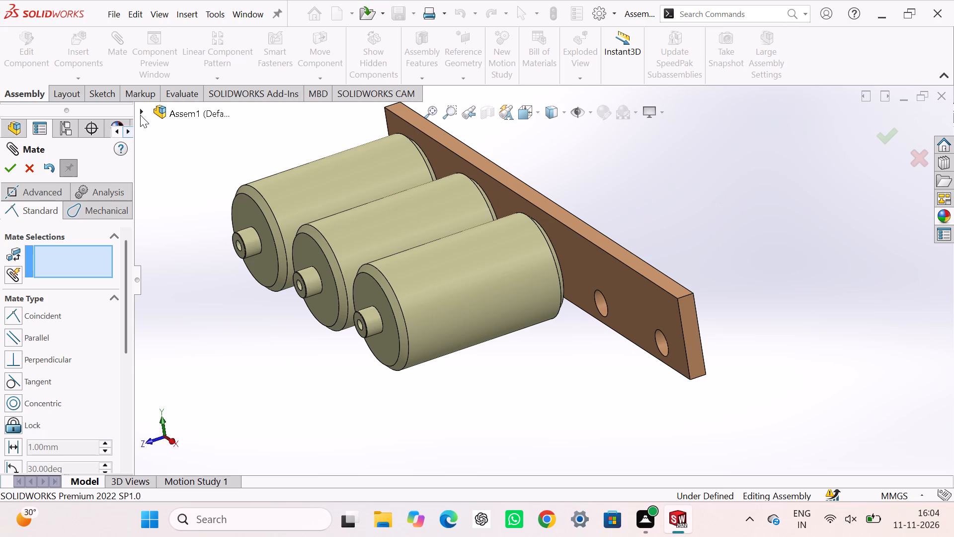
pyautogui.click(140, 114)
pyautogui.click(201, 206)
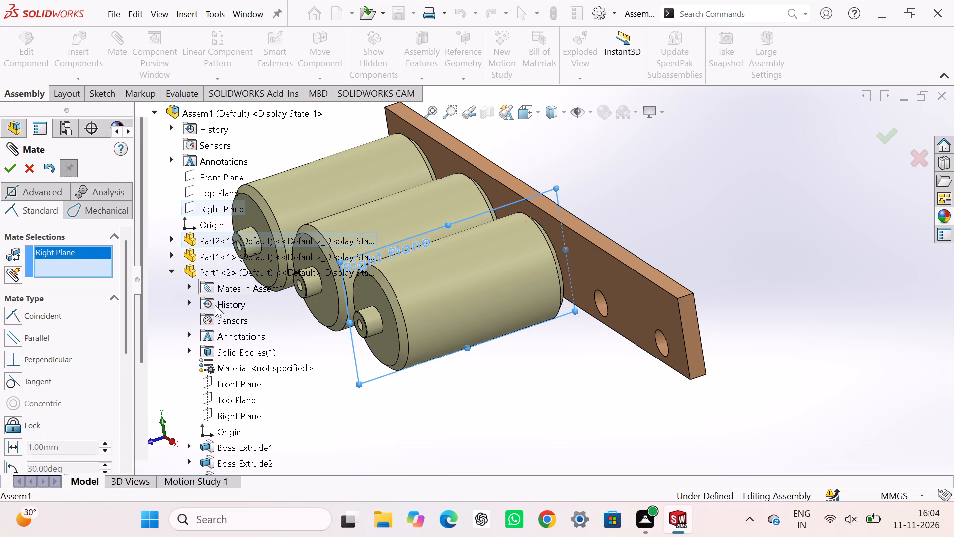
pyautogui.scroll(-1, 231, 348)
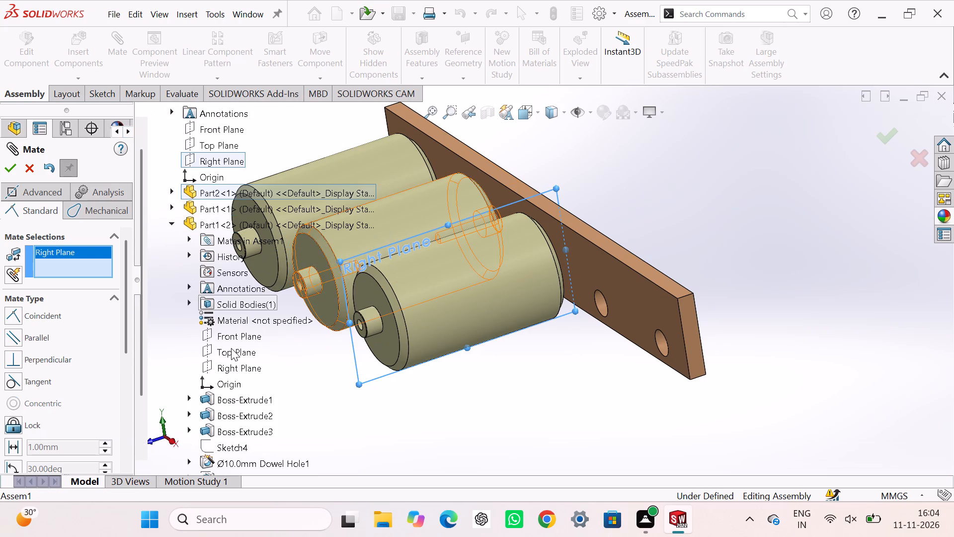
pyautogui.click(169, 223)
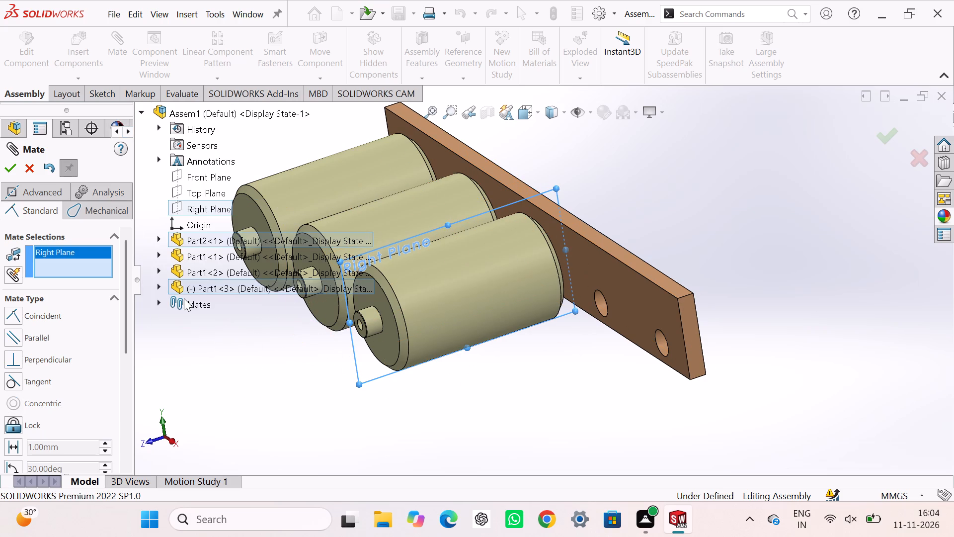
pyautogui.click(157, 286)
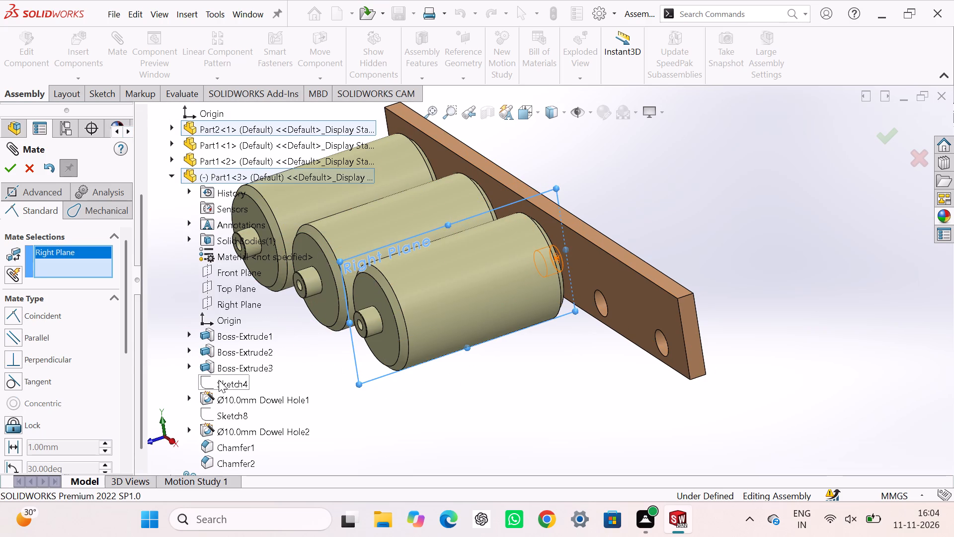
pyautogui.click(231, 307)
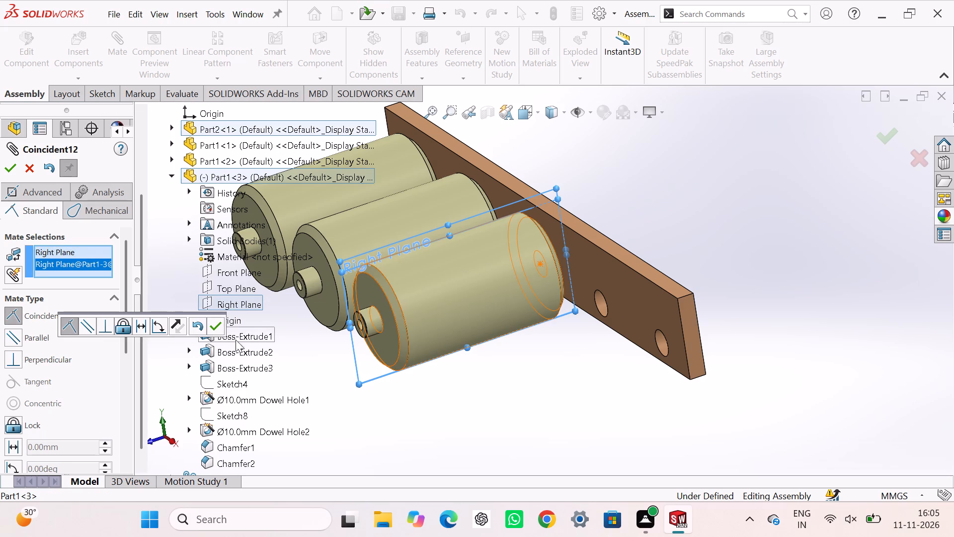
pyautogui.scroll(3, 479, 383)
pyautogui.scroll(-2, 479, 371)
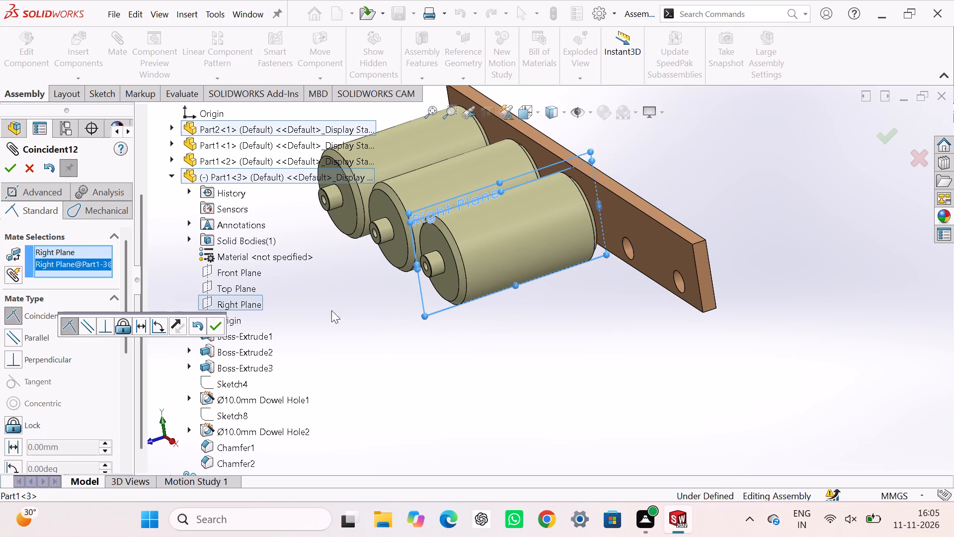
pyautogui.click(214, 326)
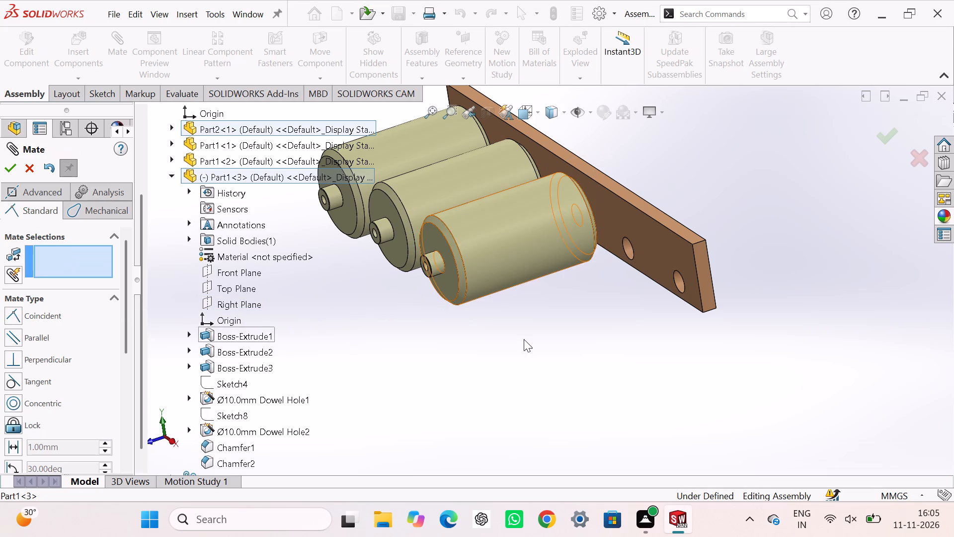
pyautogui.click(543, 339)
pyautogui.moveTo(543, 338); pyautogui.dragTo(531, 330)
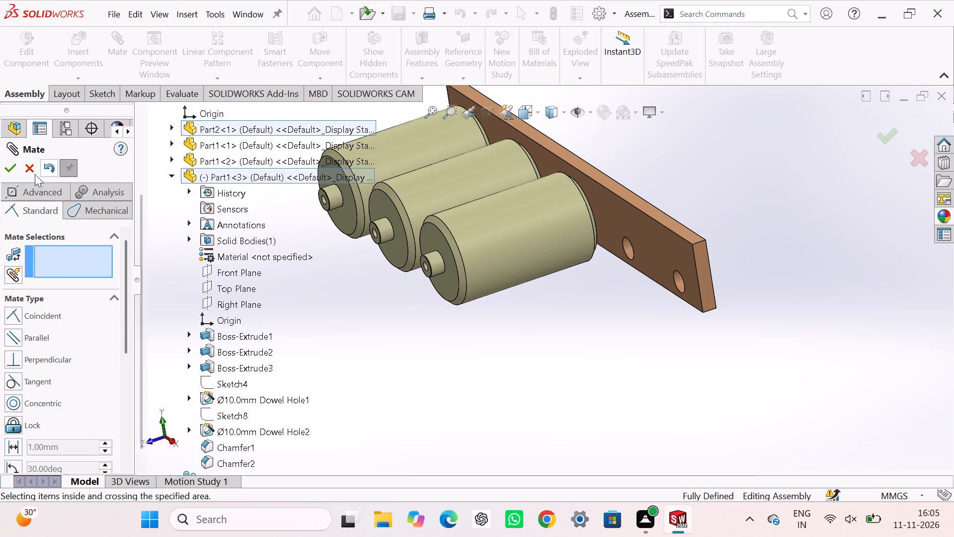
pyautogui.click(3, 165)
# Insert a fourth copy of the stepped cylinder, Part1, in front of the bar below the third cylinder.
pyautogui.click(363, 302)
pyautogui.moveTo(364, 302); pyautogui.dragTo(399, 299, button='middle')
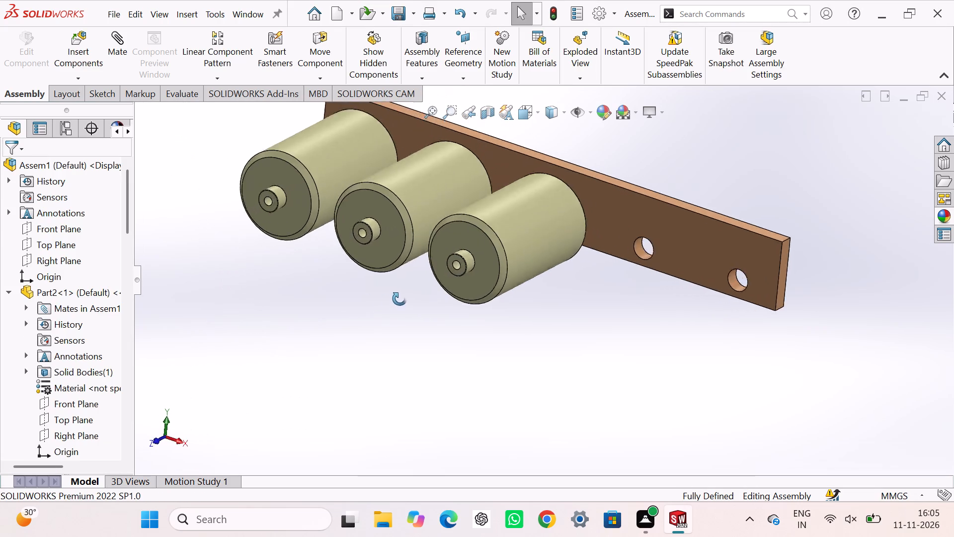
pyautogui.moveTo(399, 299); pyautogui.dragTo(394, 278, button='middle')
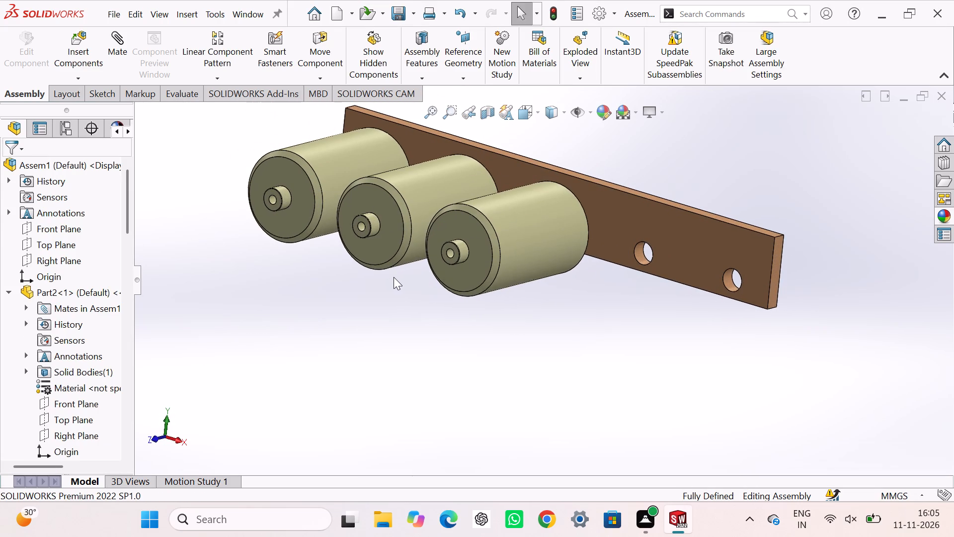
pyautogui.scroll(1, 394, 272)
pyautogui.moveTo(394, 271); pyautogui.dragTo(386, 274, button='middle')
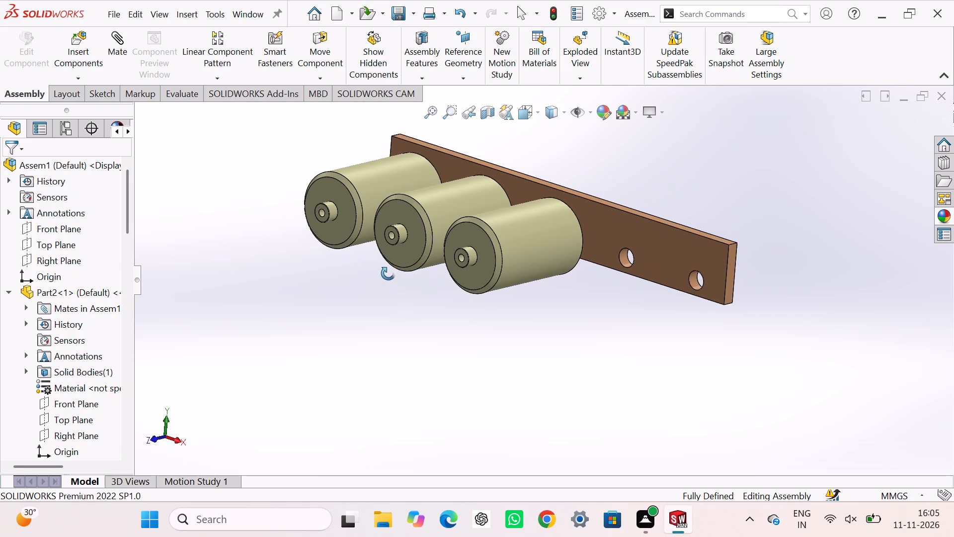
pyautogui.moveTo(386, 274); pyautogui.dragTo(386, 275, button='middle')
pyautogui.click(77, 44)
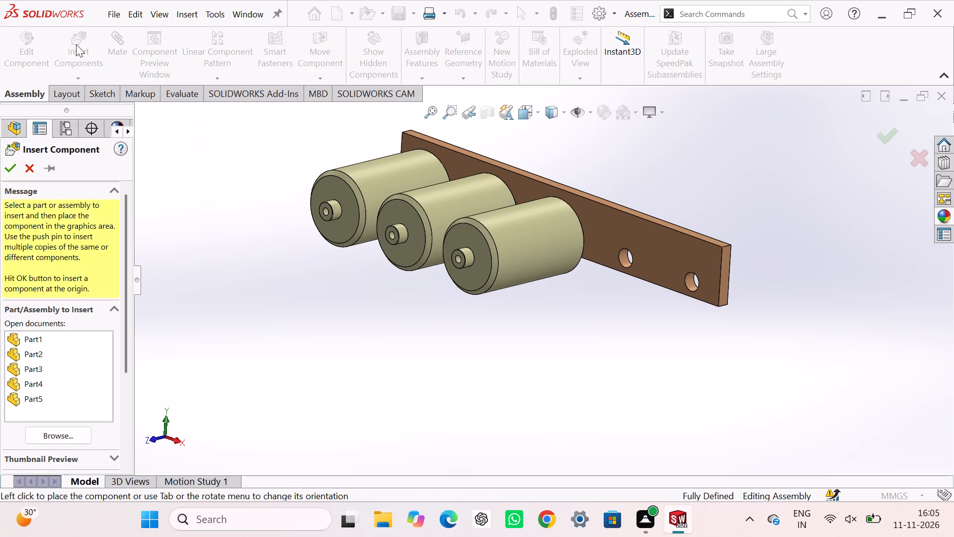
pyautogui.click(58, 336)
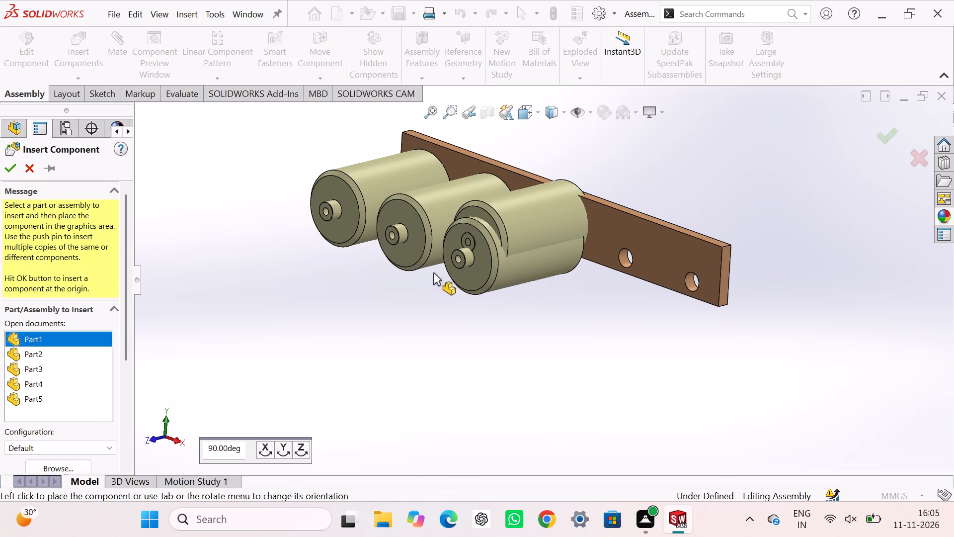
pyautogui.click(539, 289)
pyautogui.click(242, 251)
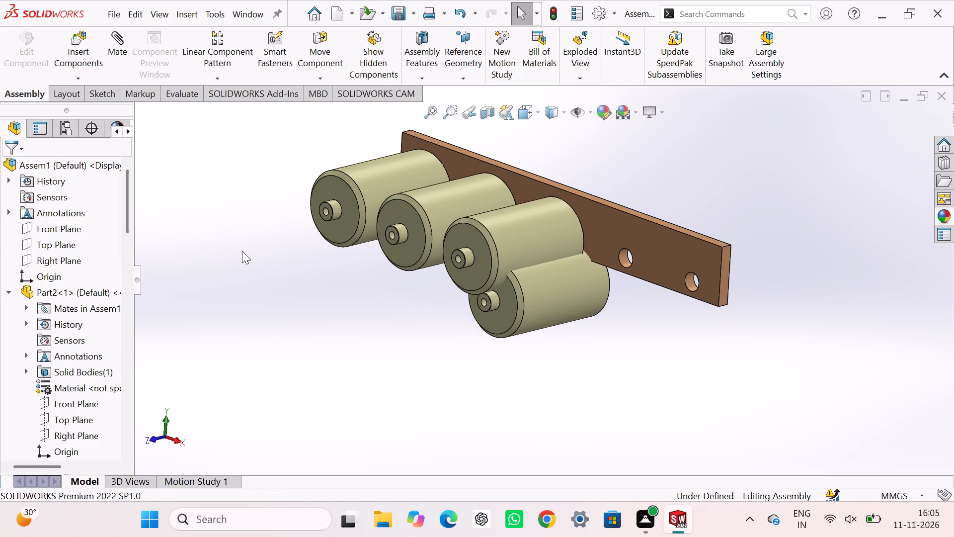
# Add a concentric mate between the bar's fourth hole and the fourth cylinder's end pin.
pyautogui.click(124, 47)
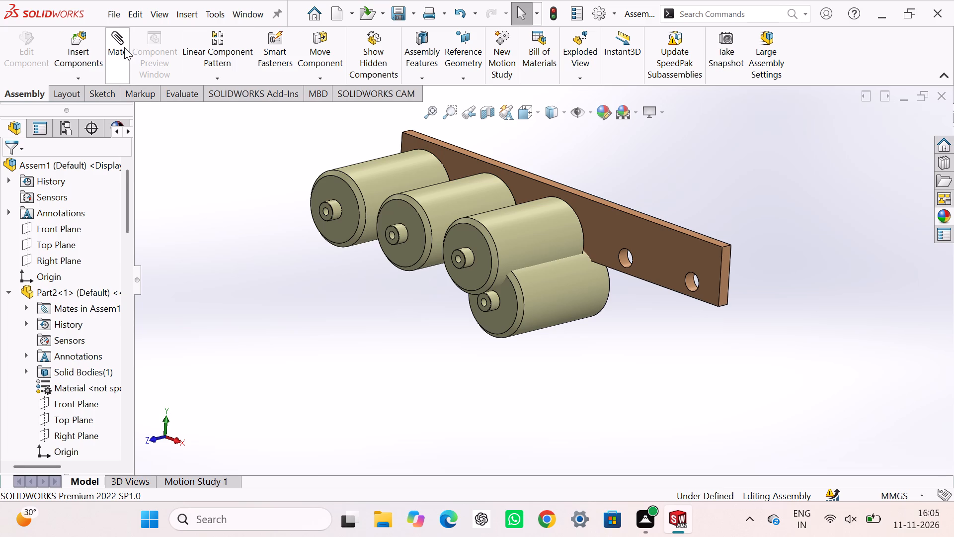
pyautogui.click(621, 256)
pyautogui.moveTo(621, 258); pyautogui.dragTo(612, 262, button='middle')
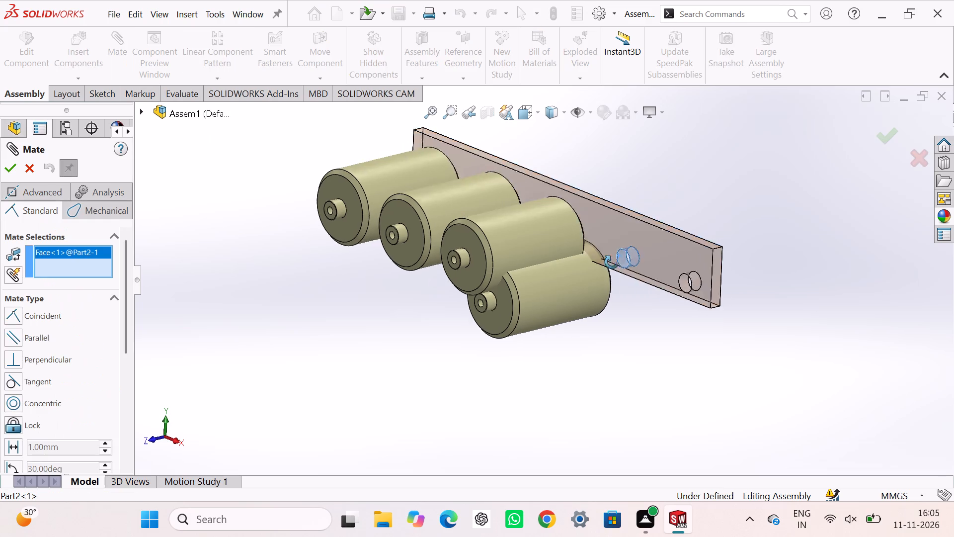
pyautogui.moveTo(612, 262); pyautogui.dragTo(567, 283, button='middle')
pyautogui.click(603, 278)
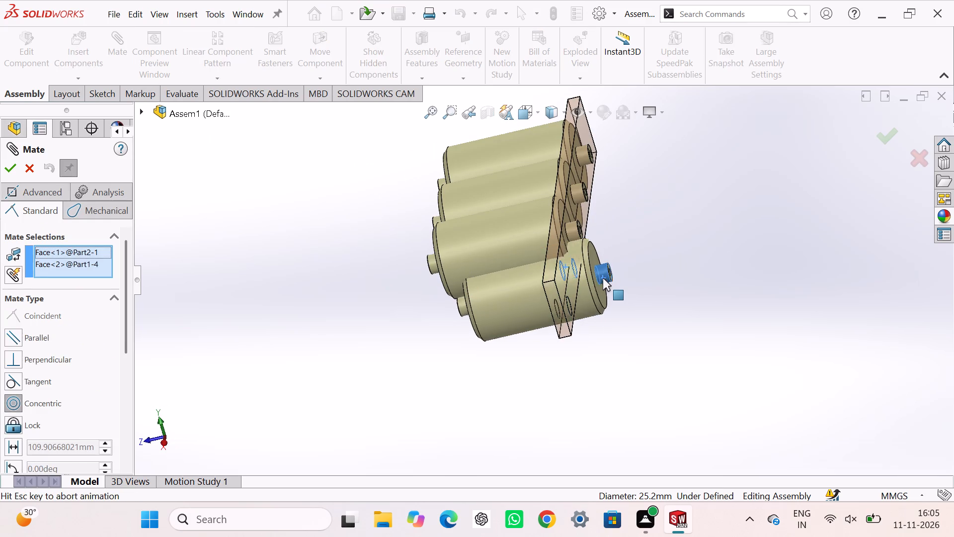
pyautogui.click(777, 247)
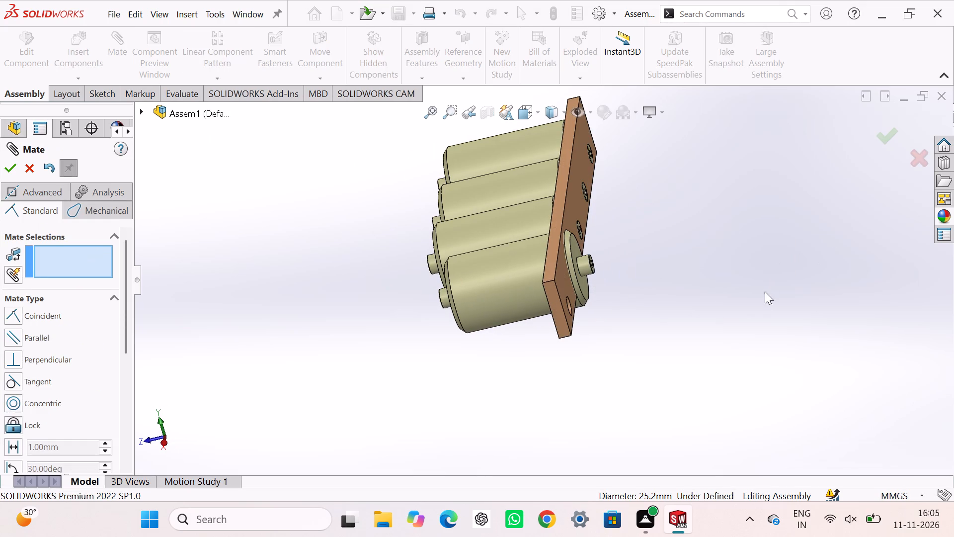
# Pull the fourth cylinder clear of the bar and mate its large end face around the pin coincident with the bar's inner face.
pyautogui.moveTo(522, 280); pyautogui.dragTo(382, 322)
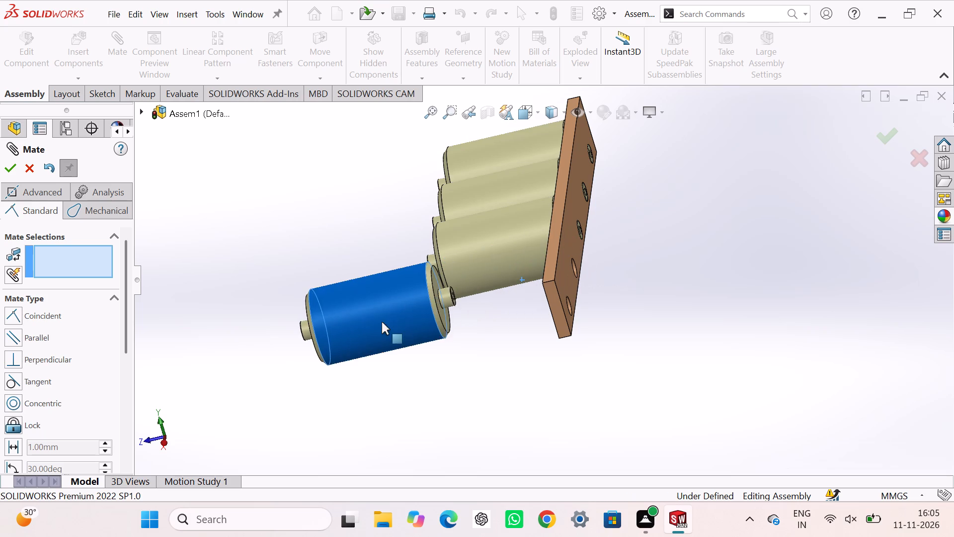
pyautogui.moveTo(382, 322); pyautogui.dragTo(381, 320)
pyautogui.click(474, 330)
pyautogui.moveTo(470, 324); pyautogui.dragTo(447, 338, button='middle')
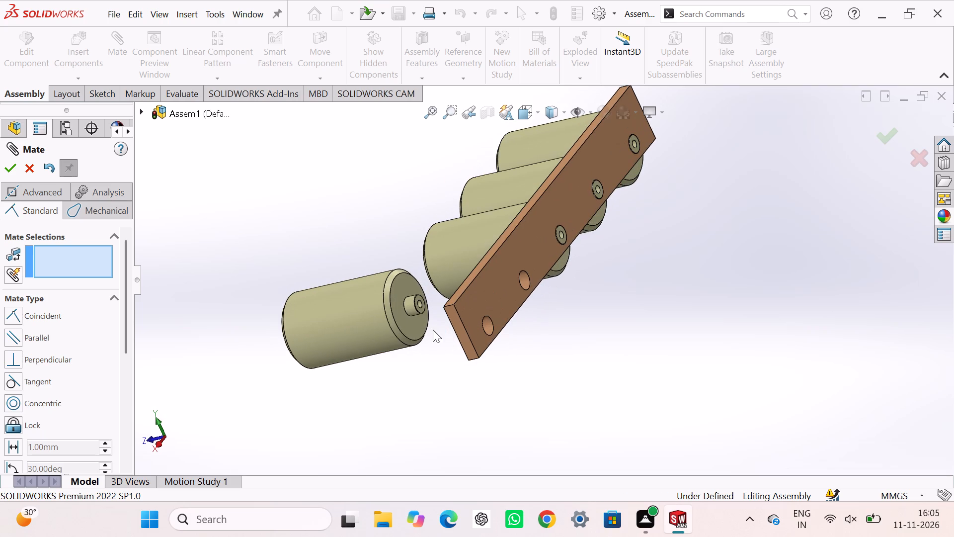
pyautogui.click(419, 326)
pyautogui.moveTo(451, 328); pyautogui.dragTo(520, 305, button='middle')
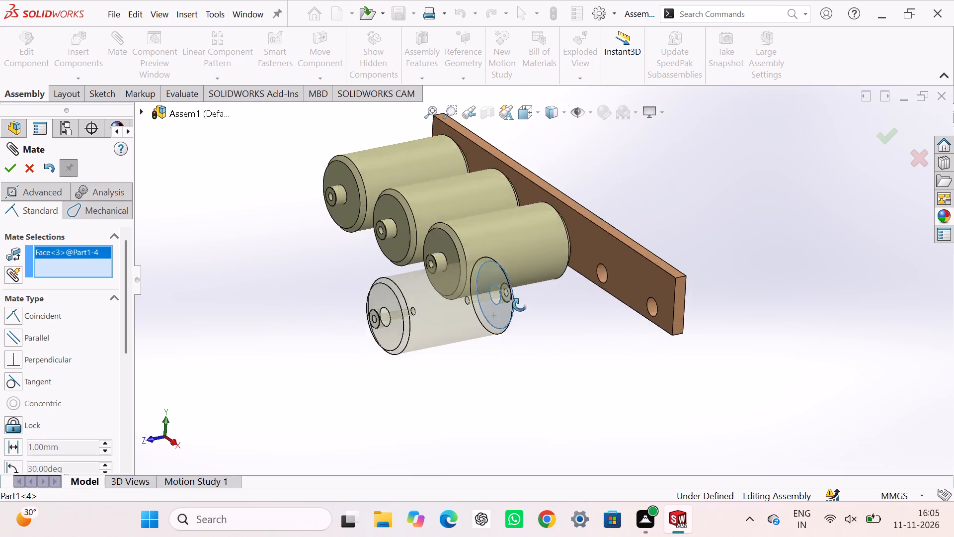
pyautogui.moveTo(520, 305); pyautogui.dragTo(548, 283, button='middle')
pyautogui.click(612, 265)
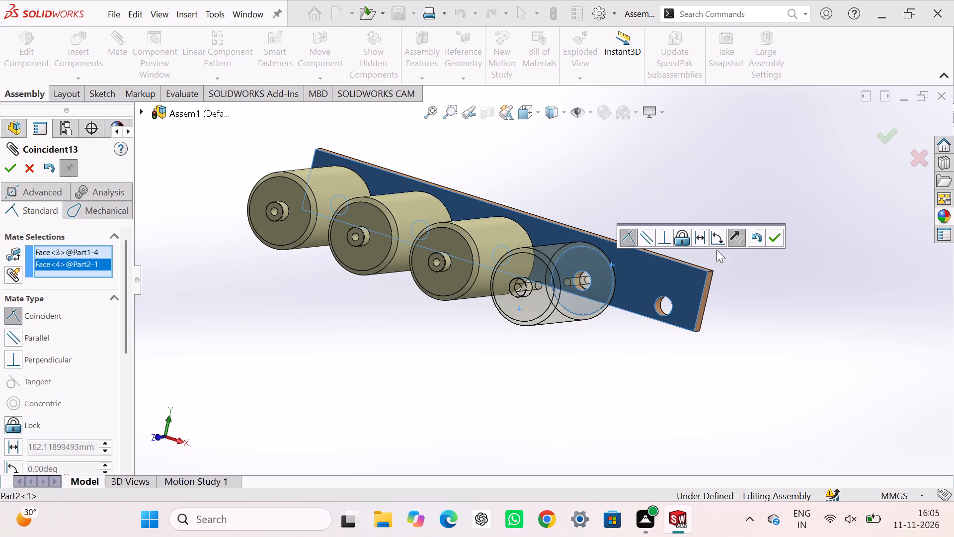
pyautogui.click(778, 235)
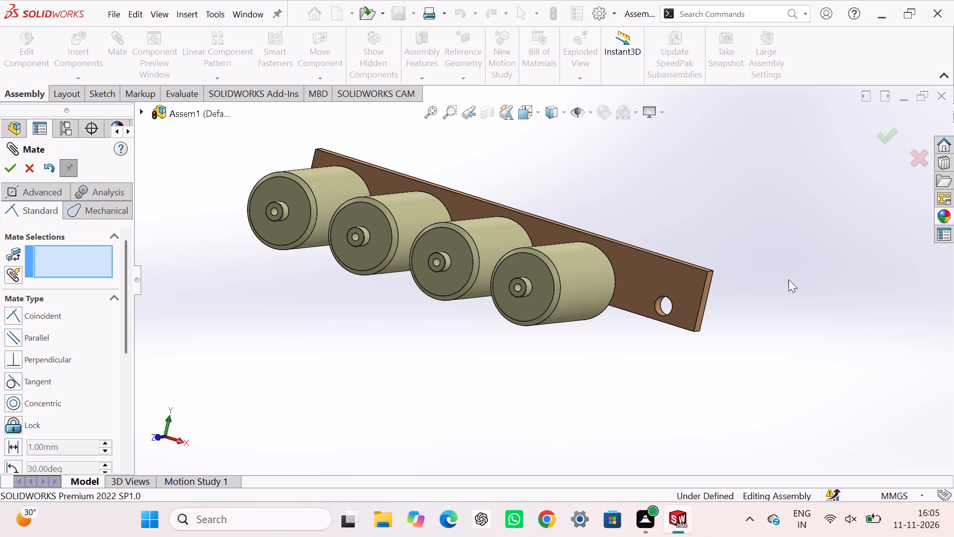
pyautogui.click(789, 279)
# Add a parallel mate between the assembly's Right Plane and the fourth cylinder's Right Plane, and finish mating.
pyautogui.scroll(3, 721, 298)
pyautogui.moveTo(721, 297); pyautogui.dragTo(699, 300, button='middle')
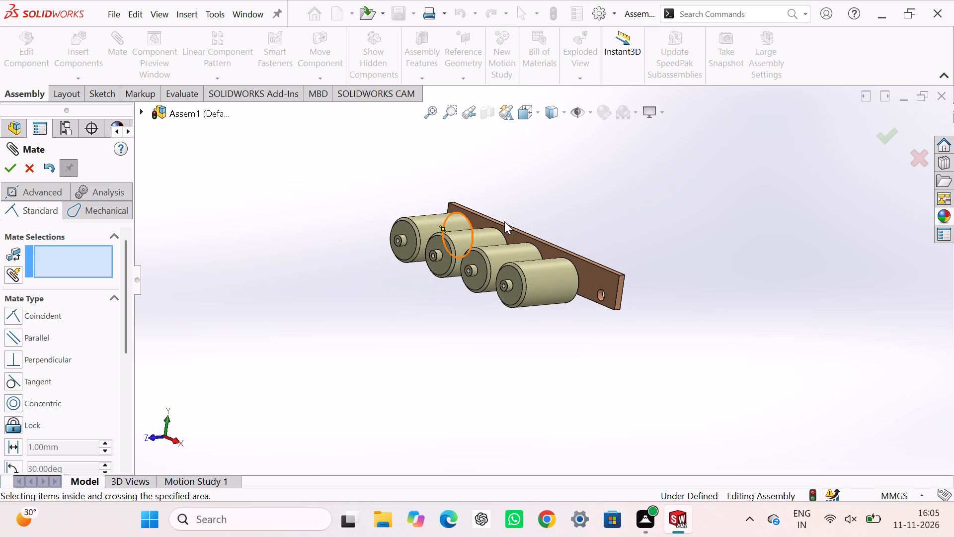
pyautogui.click(142, 109)
pyautogui.click(191, 210)
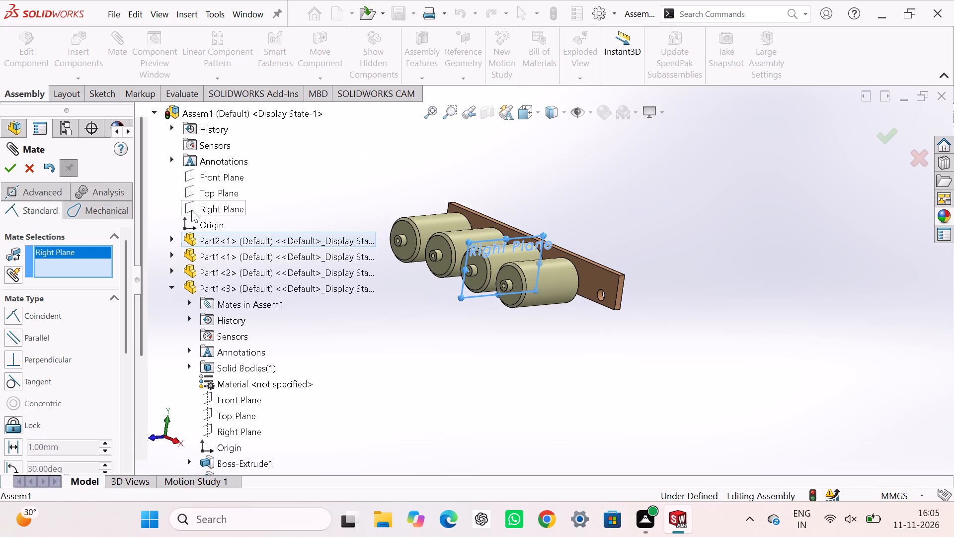
pyautogui.click(228, 431)
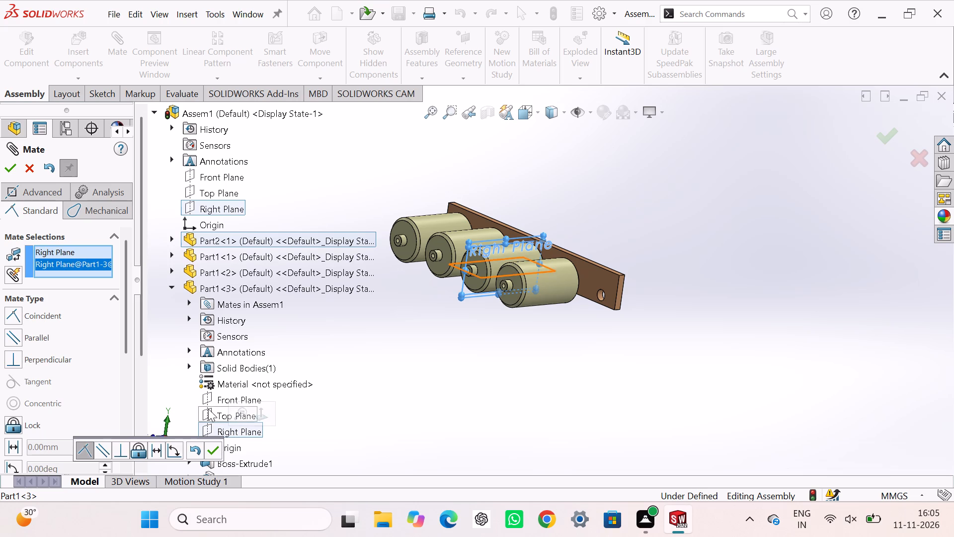
pyautogui.rightClick(91, 268)
pyautogui.click(111, 303)
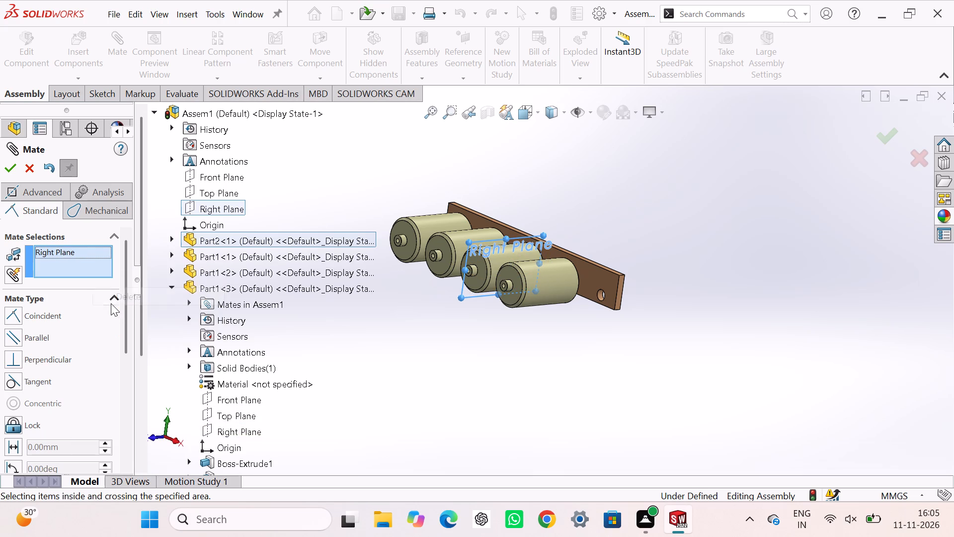
pyautogui.click(173, 287)
pyautogui.click(156, 302)
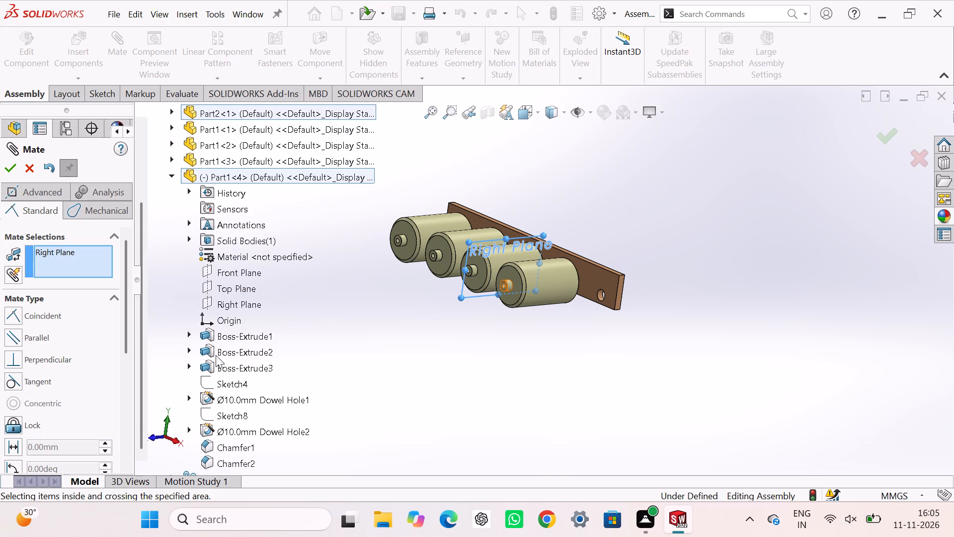
pyautogui.click(230, 301)
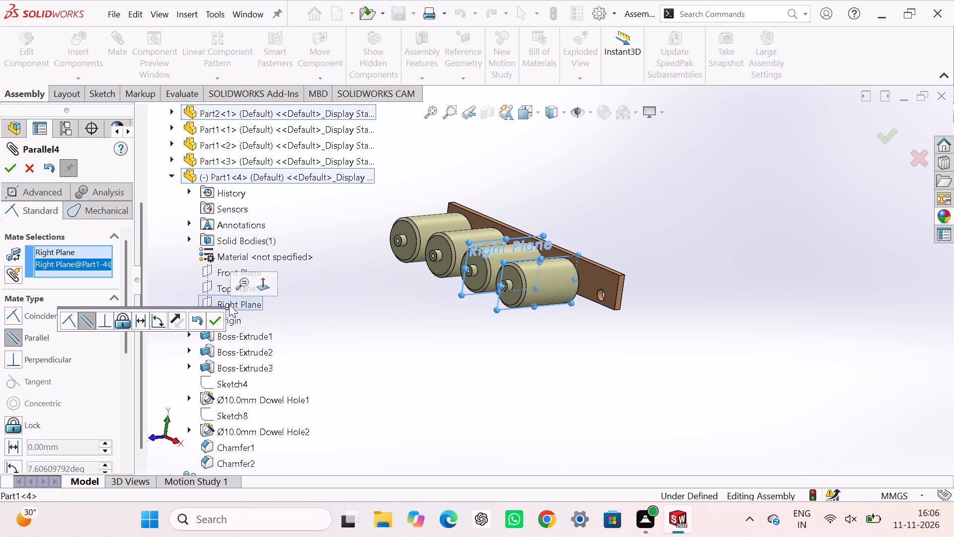
pyautogui.click(211, 318)
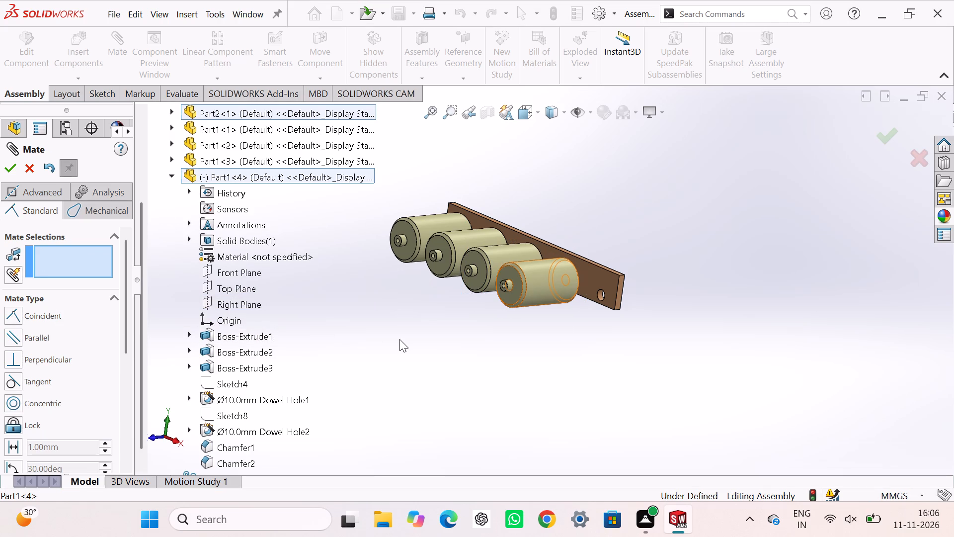
pyautogui.click(399, 339)
pyautogui.click(8, 168)
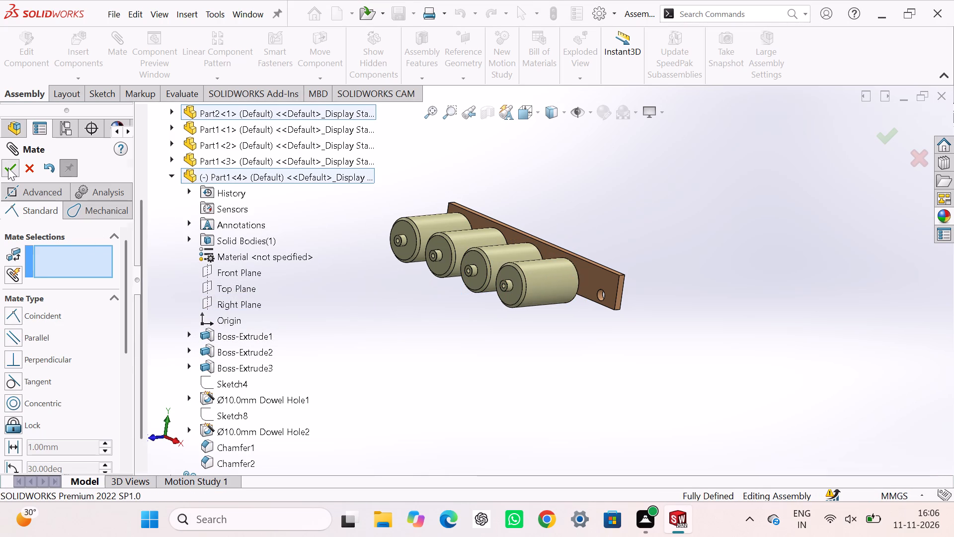
pyautogui.click(330, 338)
pyautogui.middleClick(330, 338)
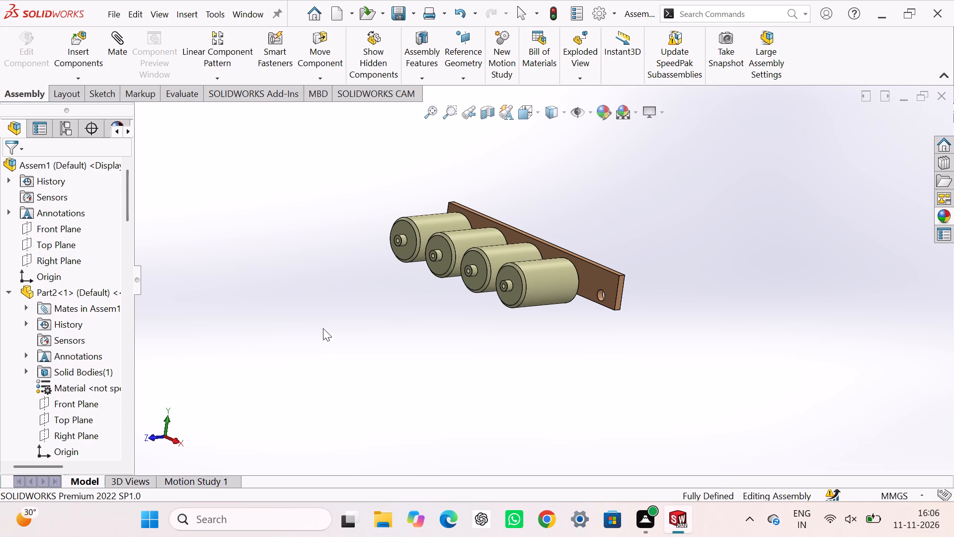
# Insert a fifth copy of the stepped cylinder, Part1, in open space in front of the row of cylinders.
pyautogui.click(90, 48)
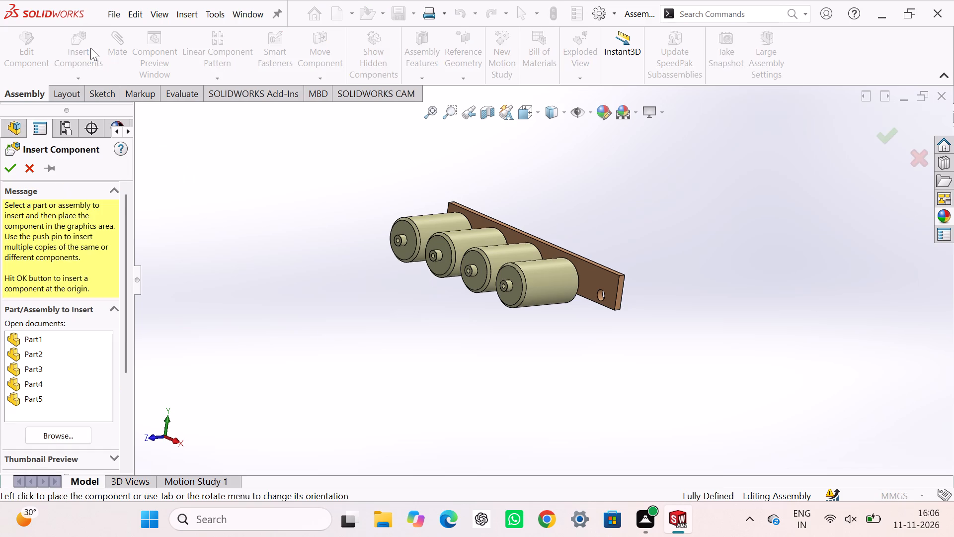
pyautogui.click(27, 340)
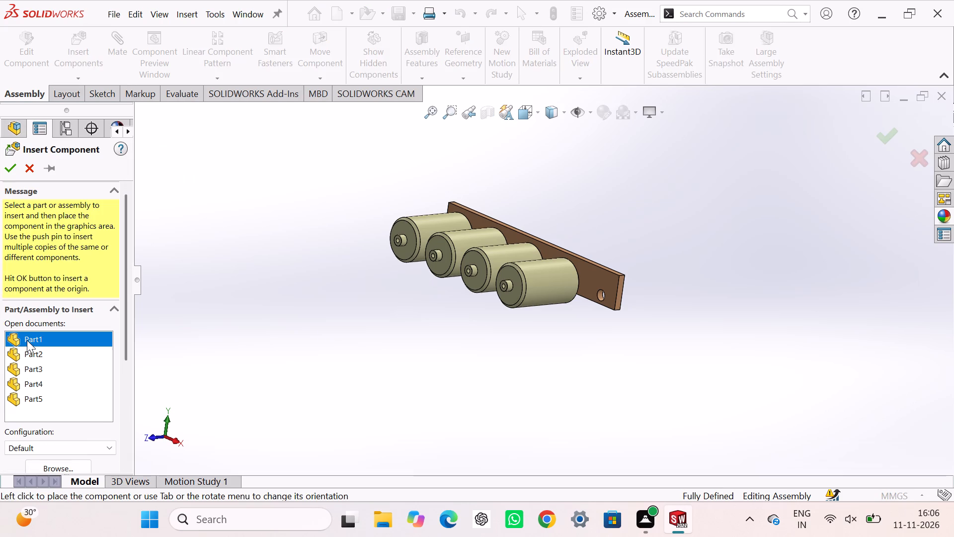
pyautogui.click(549, 325)
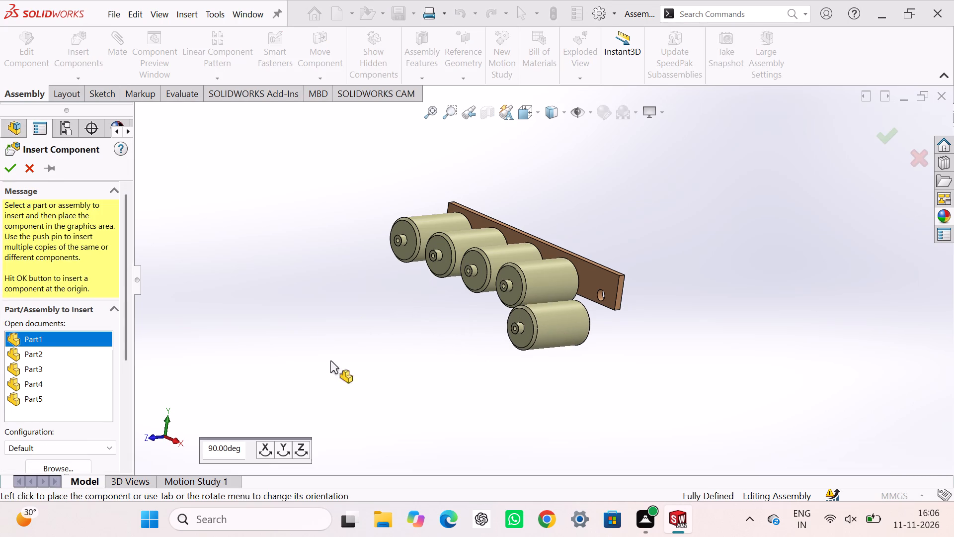
pyautogui.click(271, 358)
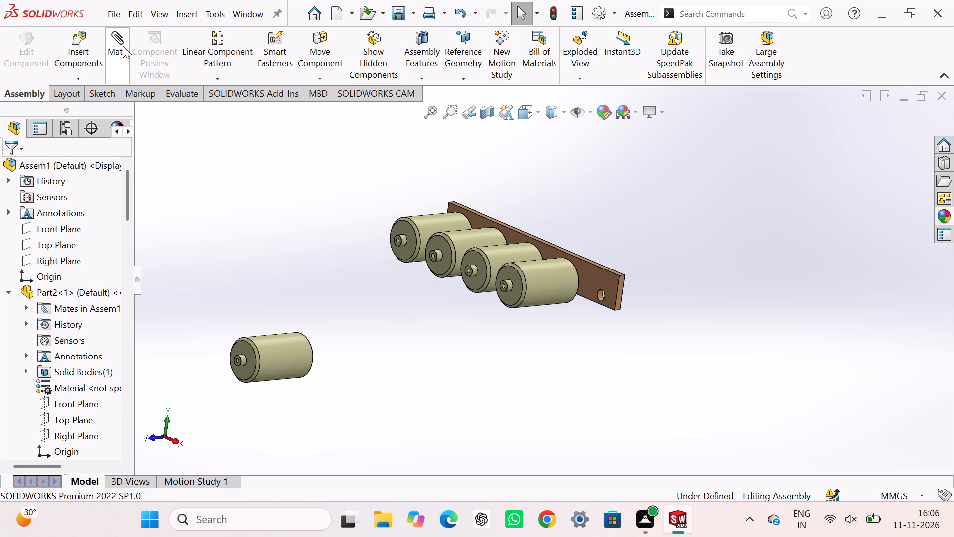
# Add a concentric mate between the bar's fifth hole and the fifth cylinder's end pin.
pyautogui.click(123, 46)
pyautogui.scroll(-5, 534, 324)
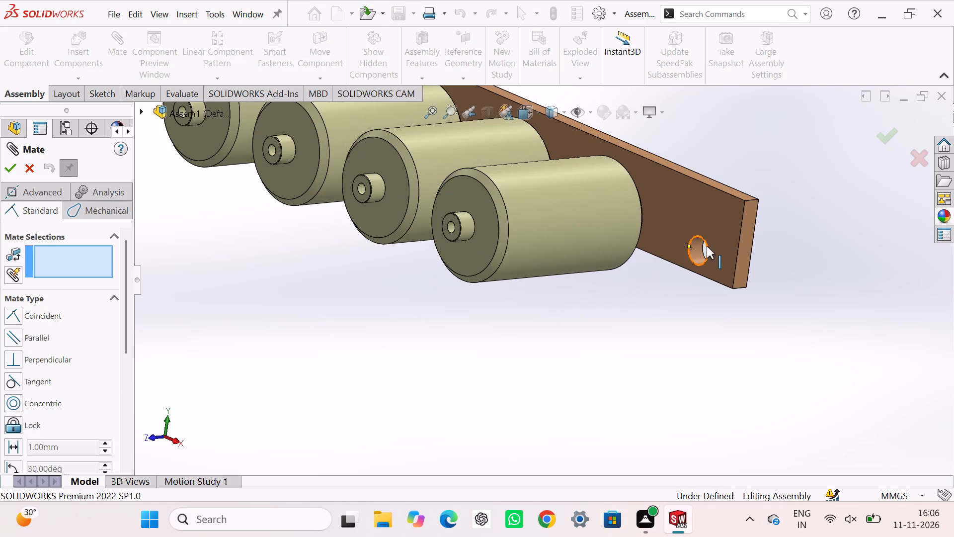
pyautogui.click(698, 249)
pyautogui.scroll(4, 643, 377)
pyautogui.moveTo(505, 405); pyautogui.dragTo(461, 401, button='middle')
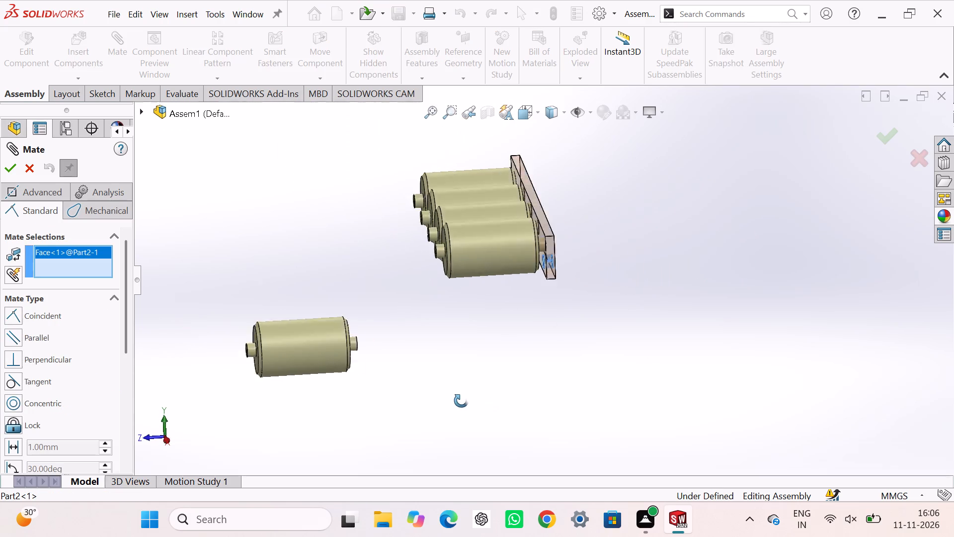
pyautogui.moveTo(461, 401); pyautogui.dragTo(454, 397, button='middle')
pyautogui.scroll(-3, 439, 363)
pyautogui.click(380, 326)
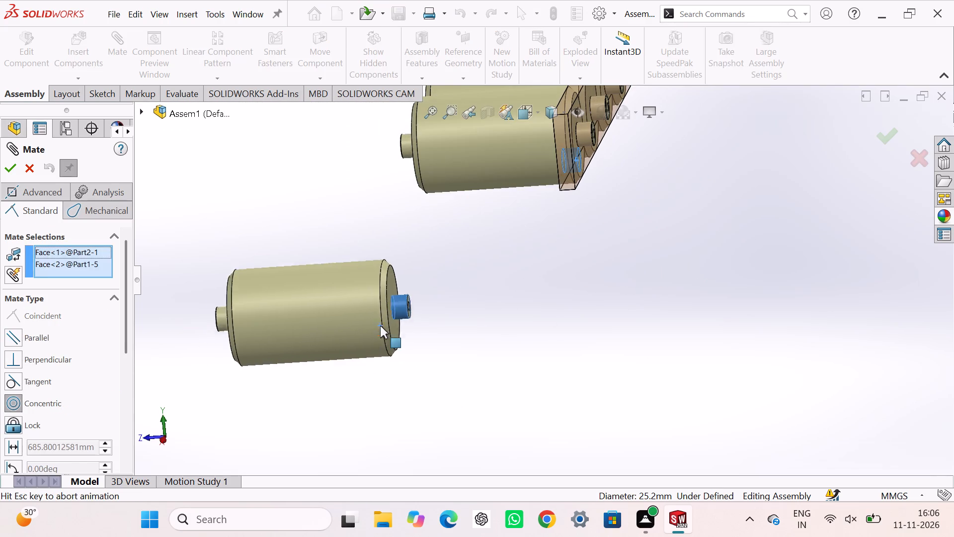
pyautogui.click(367, 344)
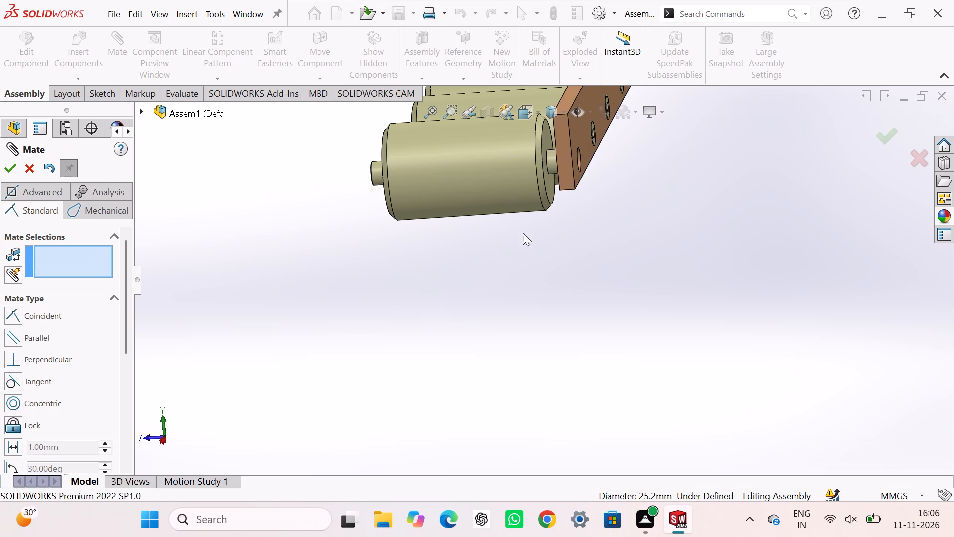
# Mate the fifth cylinder's large end face around the pin coincident with the bar's inner face.
pyautogui.click(550, 179)
pyautogui.moveTo(550, 182); pyautogui.dragTo(575, 190, button='middle')
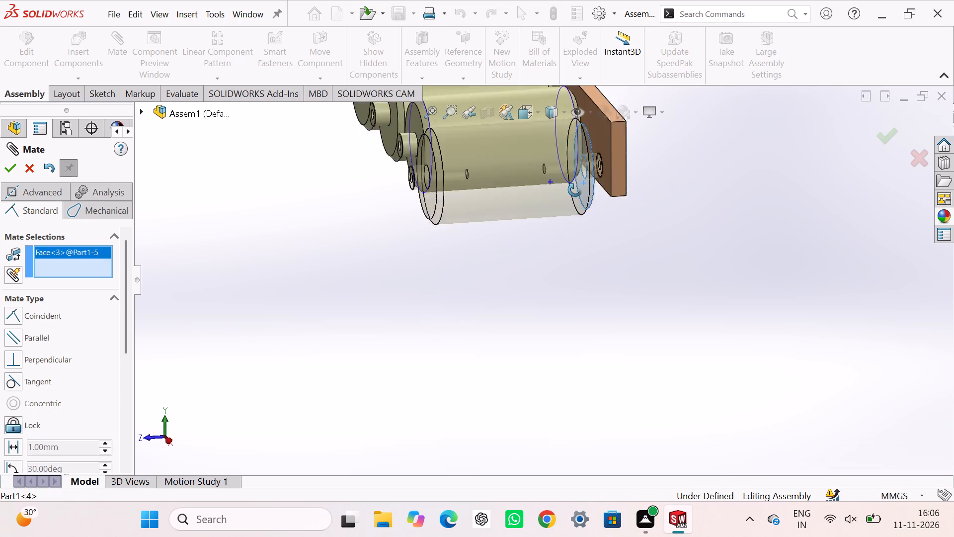
pyautogui.moveTo(575, 190); pyautogui.dragTo(595, 189, button='middle')
pyautogui.click(648, 136)
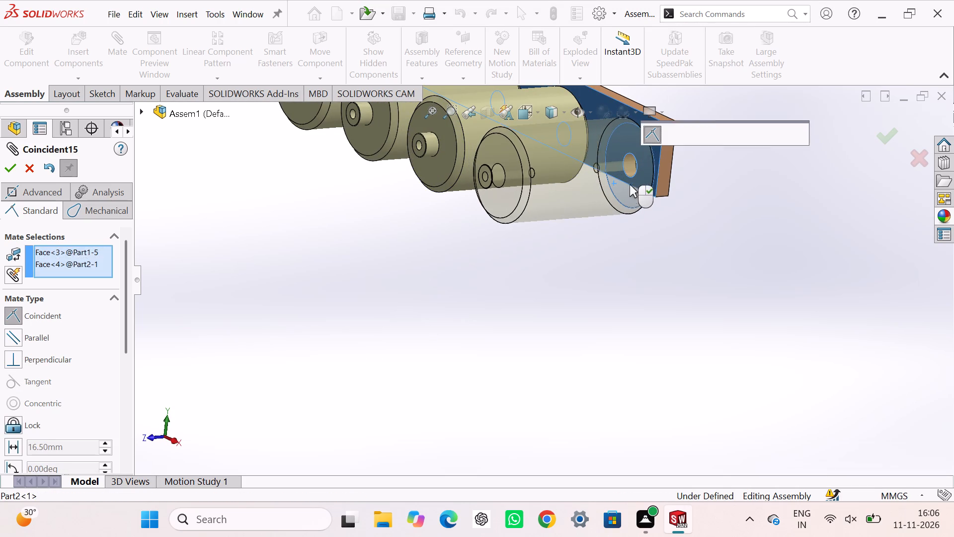
pyautogui.click(800, 135)
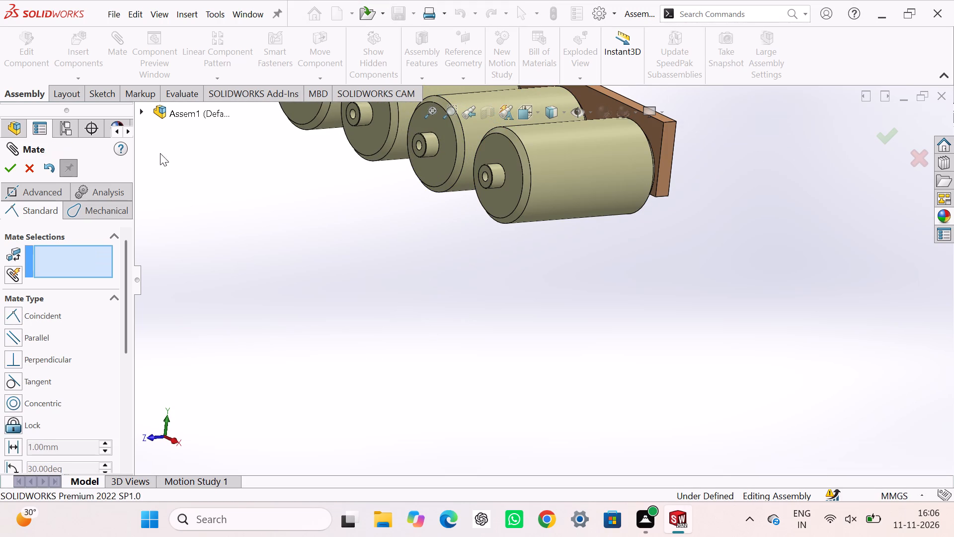
# Add a parallel mate between the assembly's Right Plane and the fifth cylinder's Right Plane, and finish mating.
pyautogui.click(143, 113)
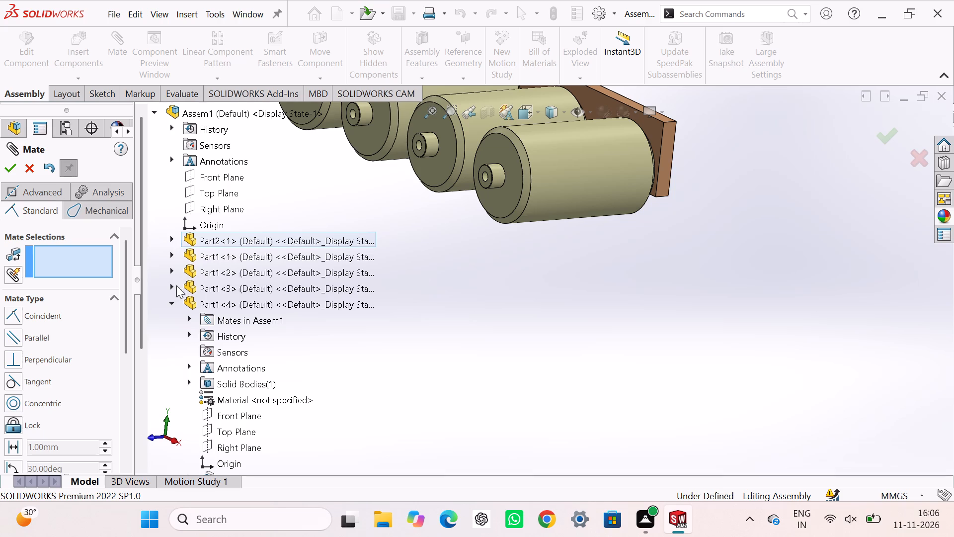
pyautogui.click(172, 304)
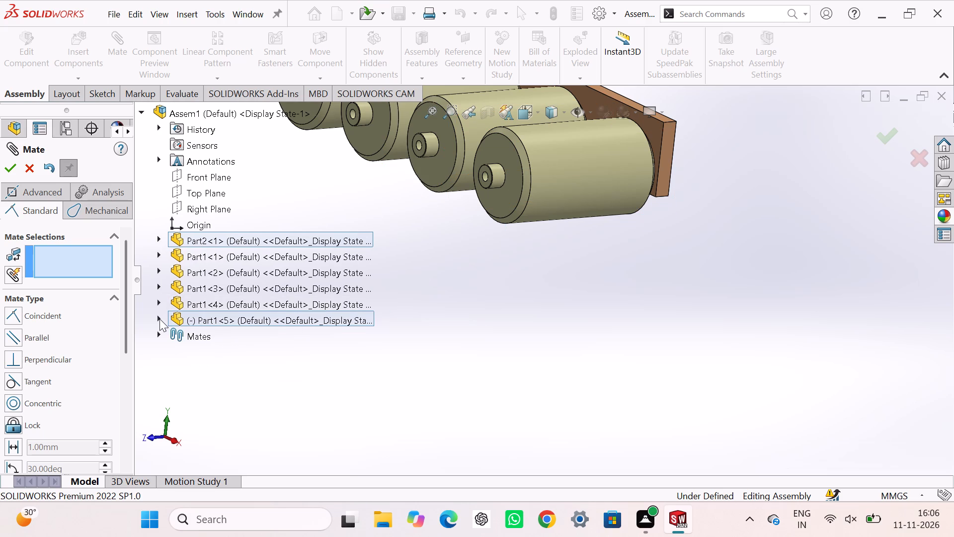
pyautogui.click(159, 319)
pyautogui.scroll(3, 231, 212)
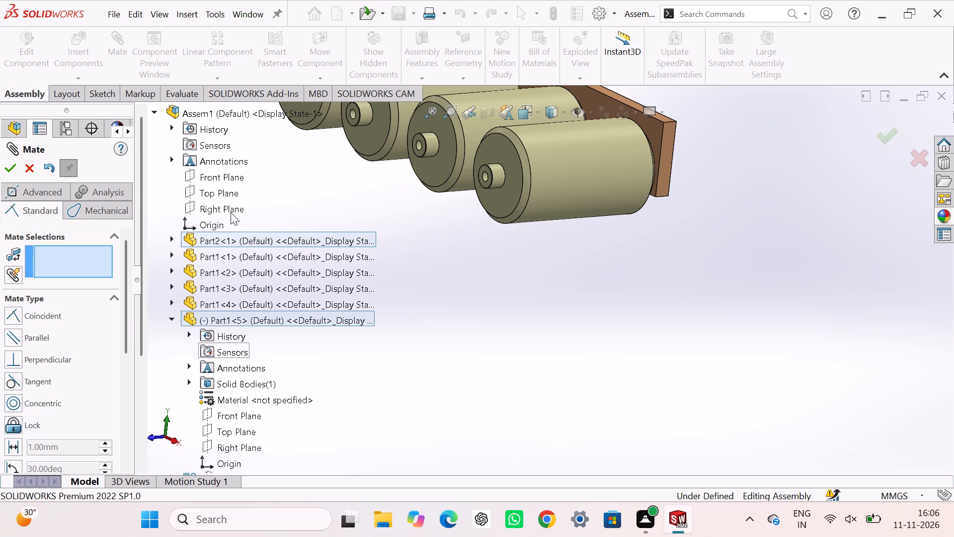
pyautogui.click(230, 212)
pyautogui.scroll(-3, 245, 344)
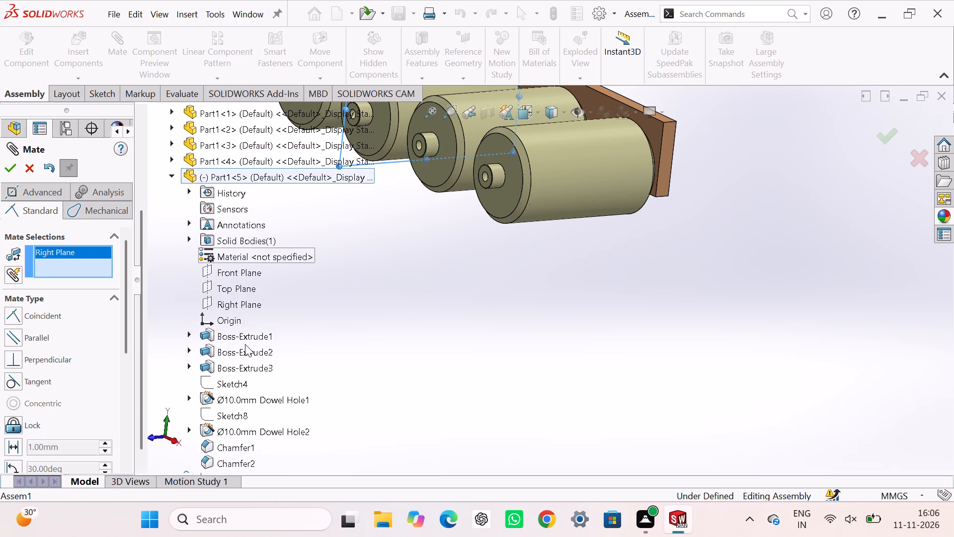
pyautogui.click(237, 303)
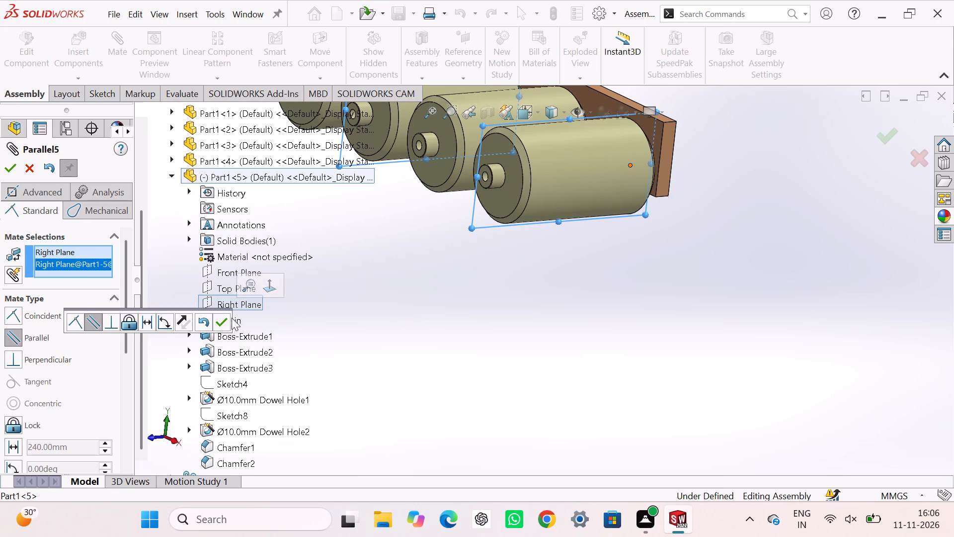
pyautogui.click(221, 322)
pyautogui.click(463, 325)
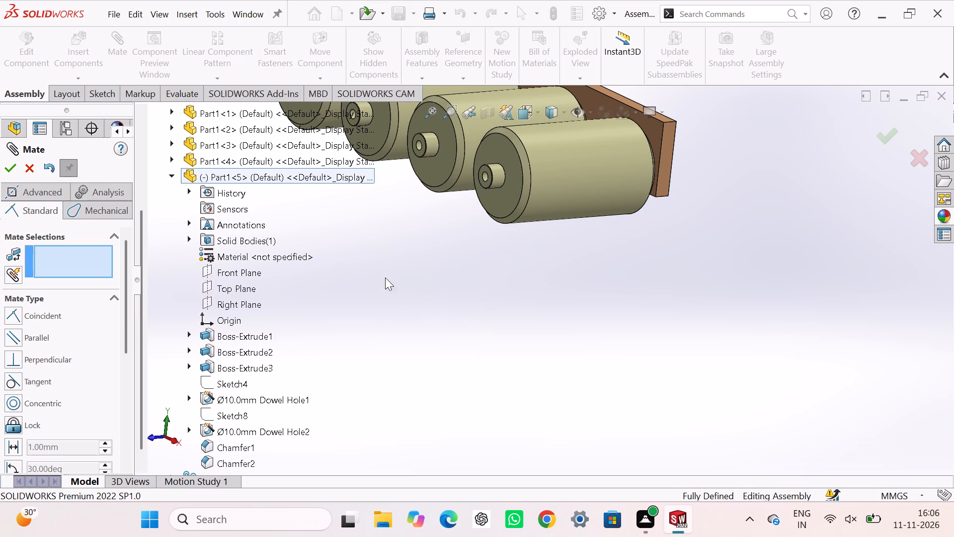
pyautogui.click(8, 169)
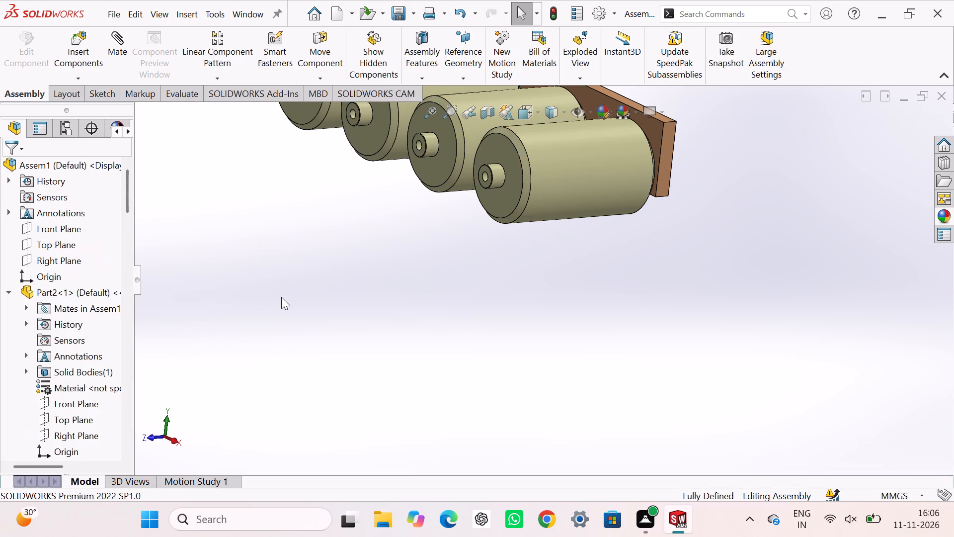
# Insert a second copy of the five-hole bar, Part2, in front of the cylinders' free ends.
pyautogui.click(287, 292)
pyautogui.scroll(5, 303, 294)
pyautogui.moveTo(459, 317); pyautogui.dragTo(390, 330, button='middle')
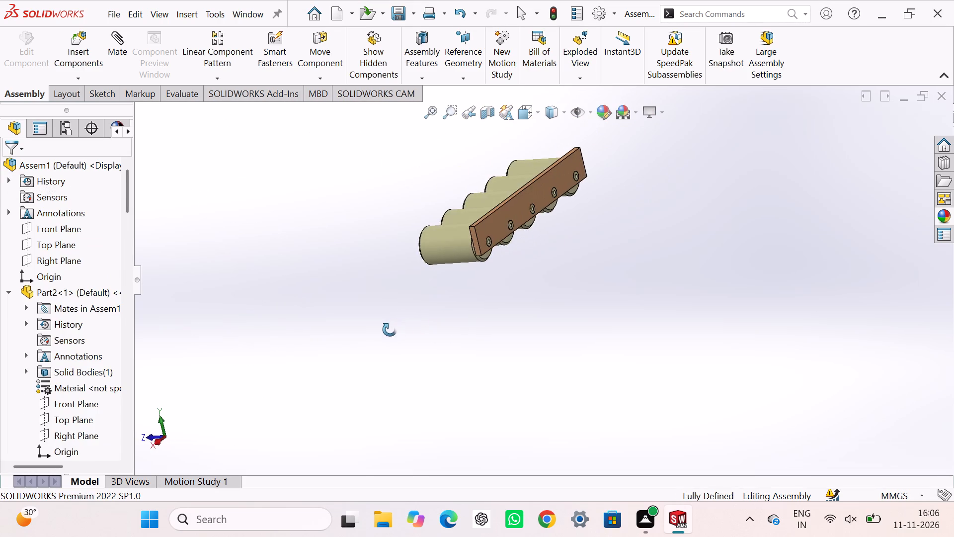
pyautogui.moveTo(390, 330); pyautogui.dragTo(474, 364, button='middle')
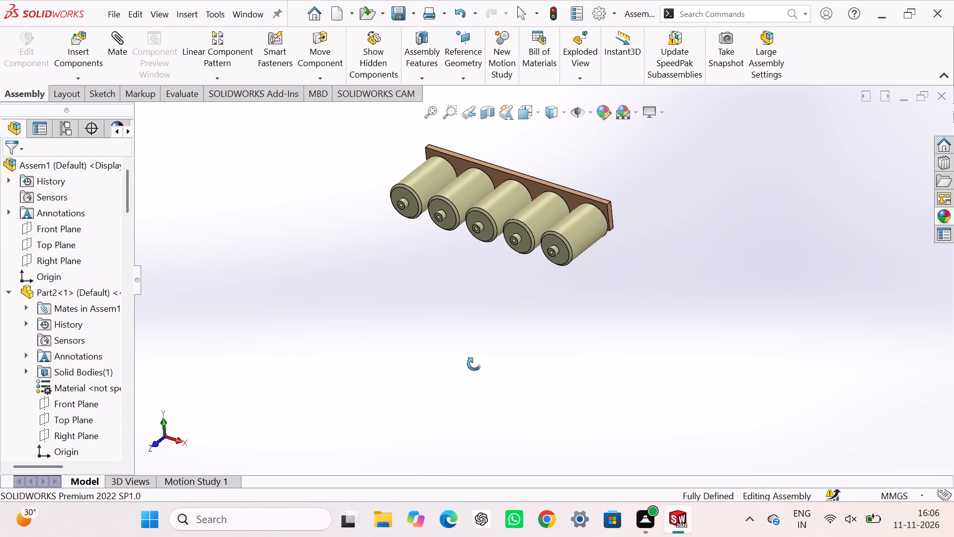
pyautogui.moveTo(474, 364); pyautogui.dragTo(470, 364, button='middle')
pyautogui.click(469, 363)
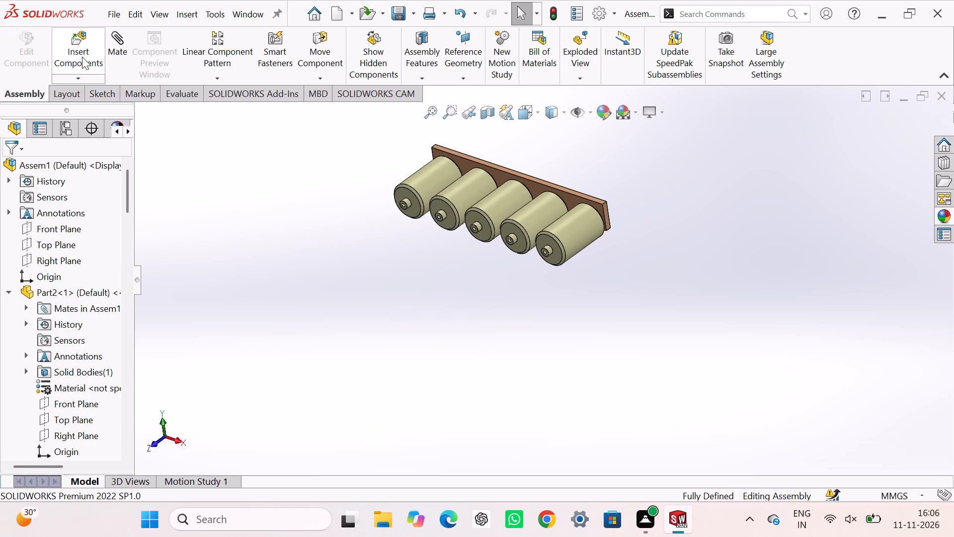
pyautogui.click(82, 57)
pyautogui.click(47, 352)
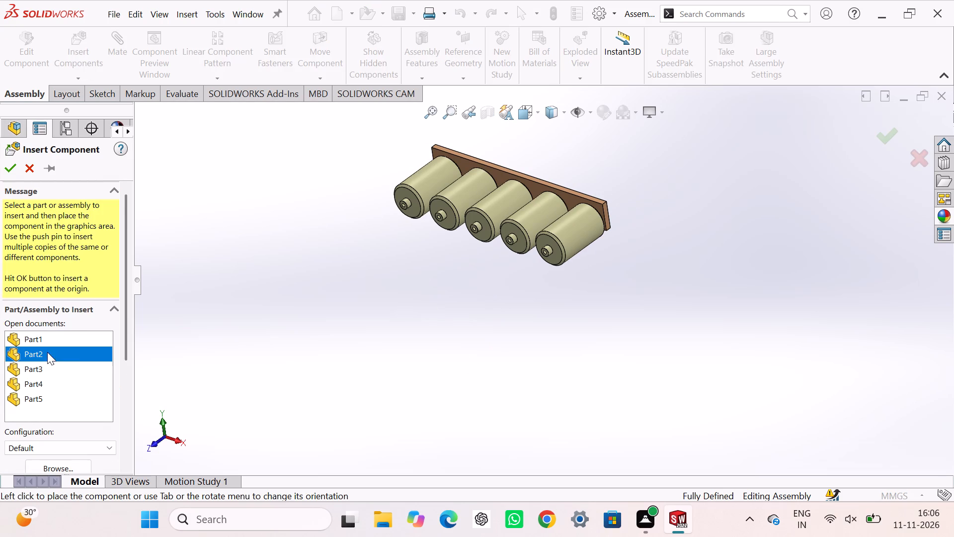
pyautogui.click(421, 248)
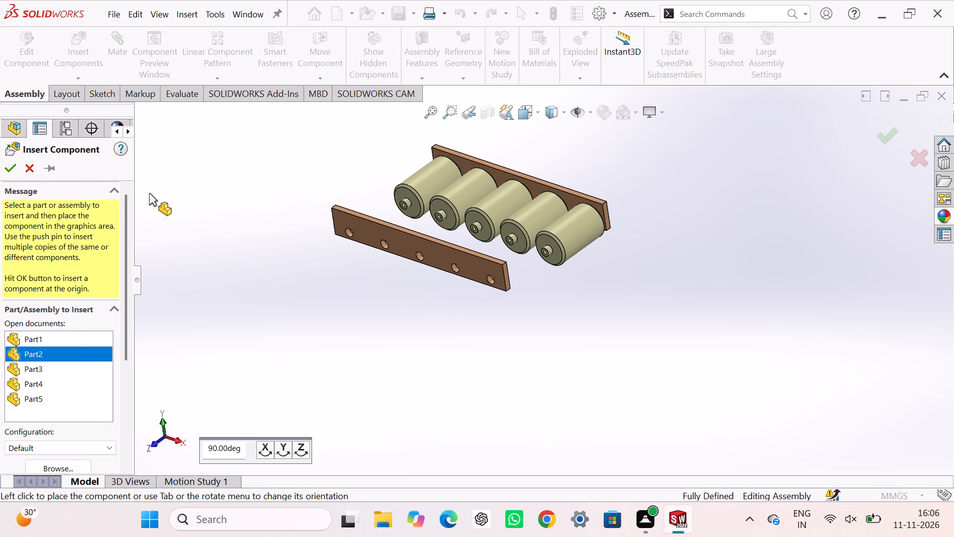
pyautogui.click(212, 190)
# Add a concentric mate between the first cylinder's free end pin and the second bar's first hole.
pyautogui.click(110, 51)
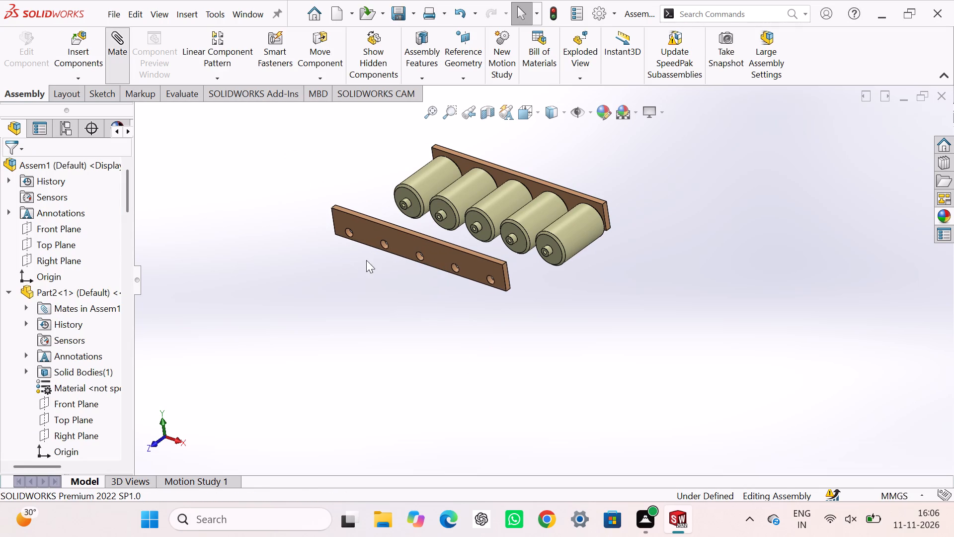
pyautogui.scroll(-6, 387, 233)
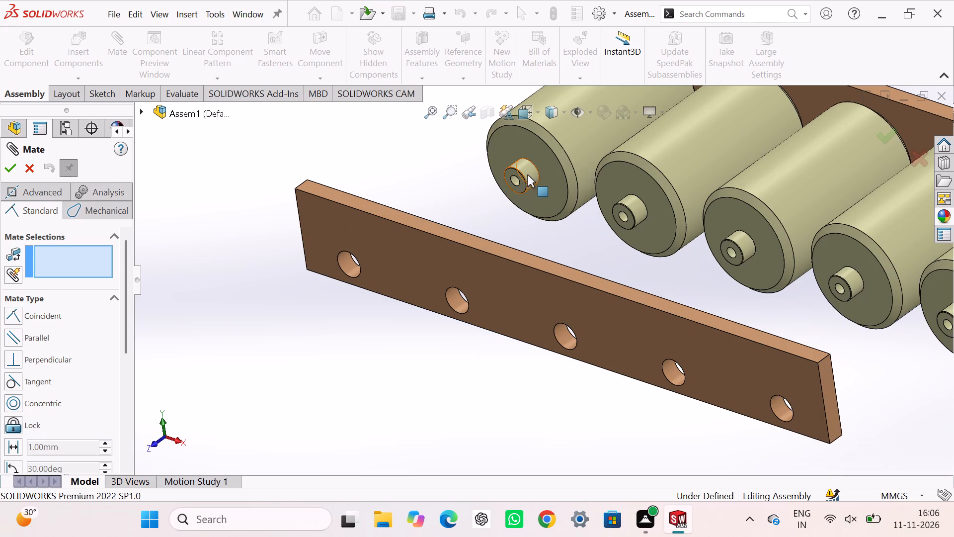
pyautogui.click(528, 174)
pyautogui.click(342, 267)
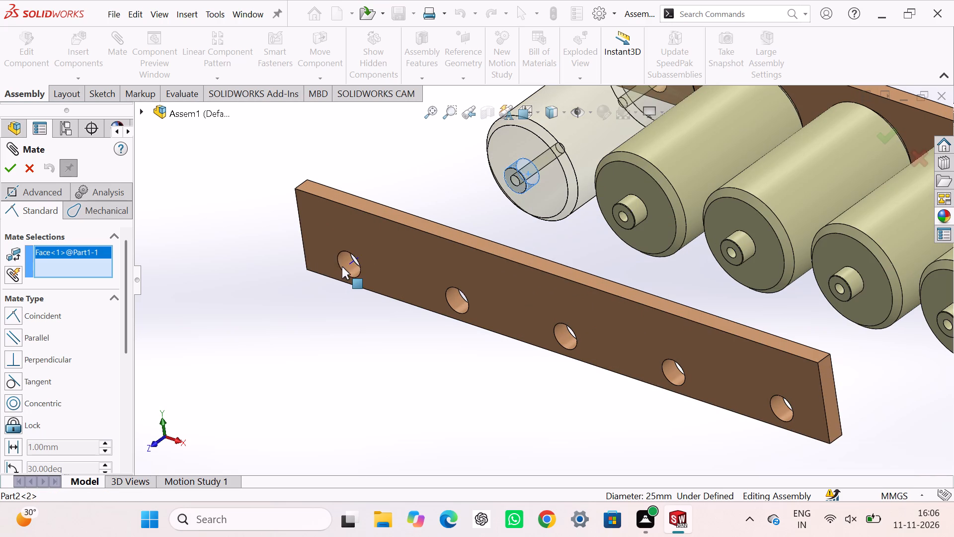
pyautogui.click(322, 238)
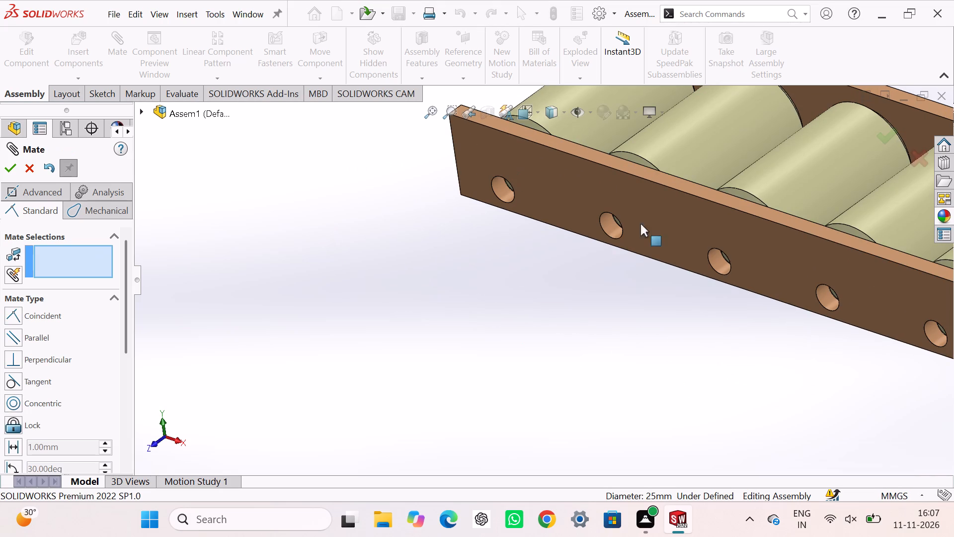
# Pull the second bar clear of the cylinders and mate its second hole concentric with the second cylinder's free end pin.
pyautogui.moveTo(684, 222); pyautogui.dragTo(609, 313)
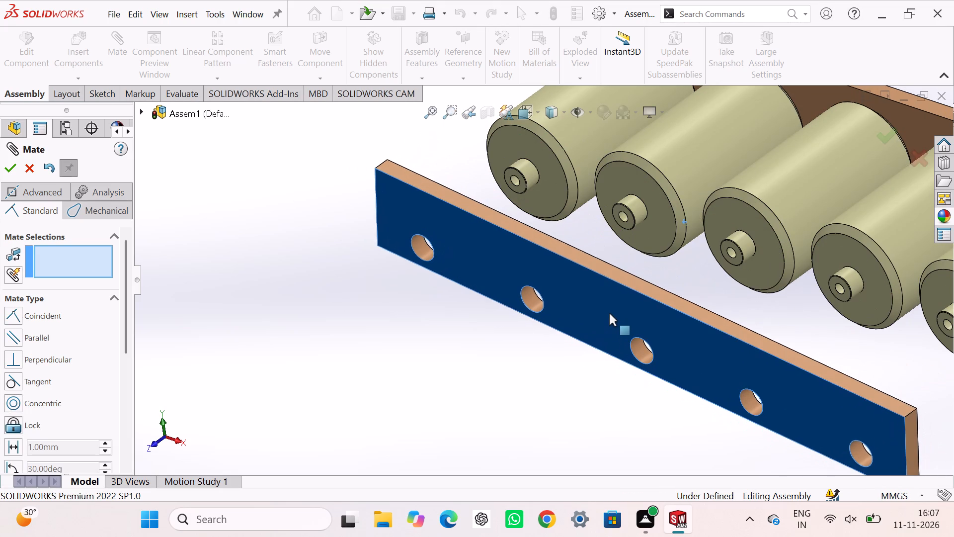
pyautogui.moveTo(609, 313); pyautogui.dragTo(607, 311)
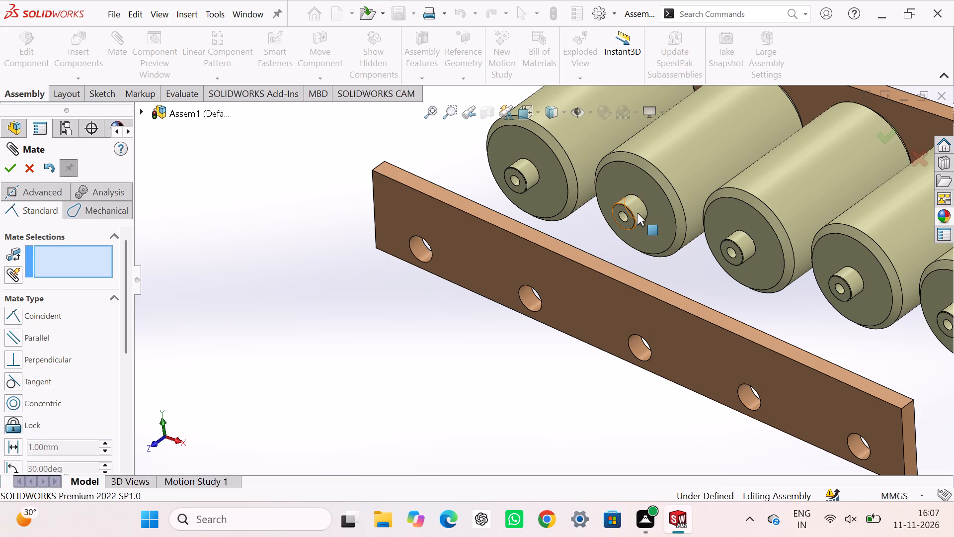
pyautogui.click(637, 213)
pyautogui.click(523, 300)
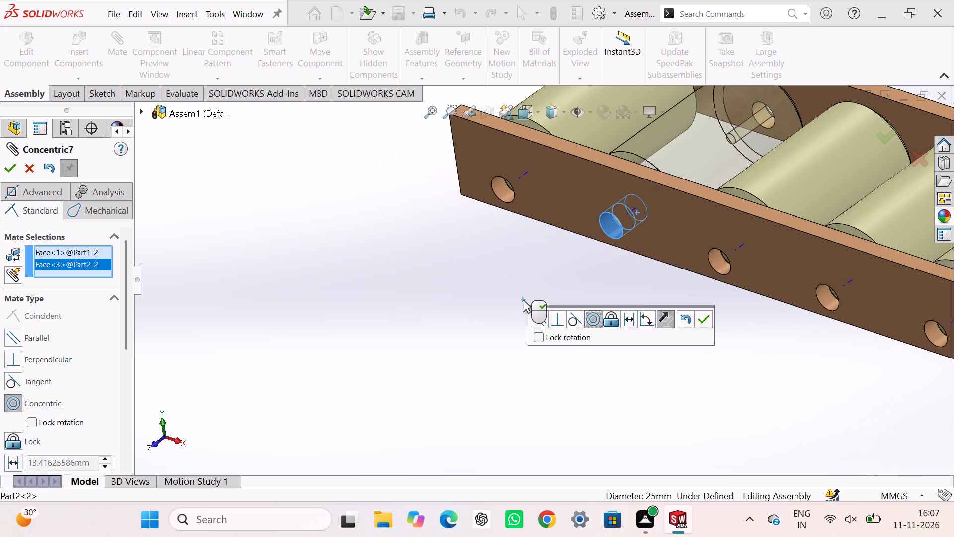
pyautogui.click(702, 319)
# Pull the second bar clear again and mate its third hole concentric with the third cylinder's free end pin.
pyautogui.moveTo(742, 242); pyautogui.dragTo(739, 253)
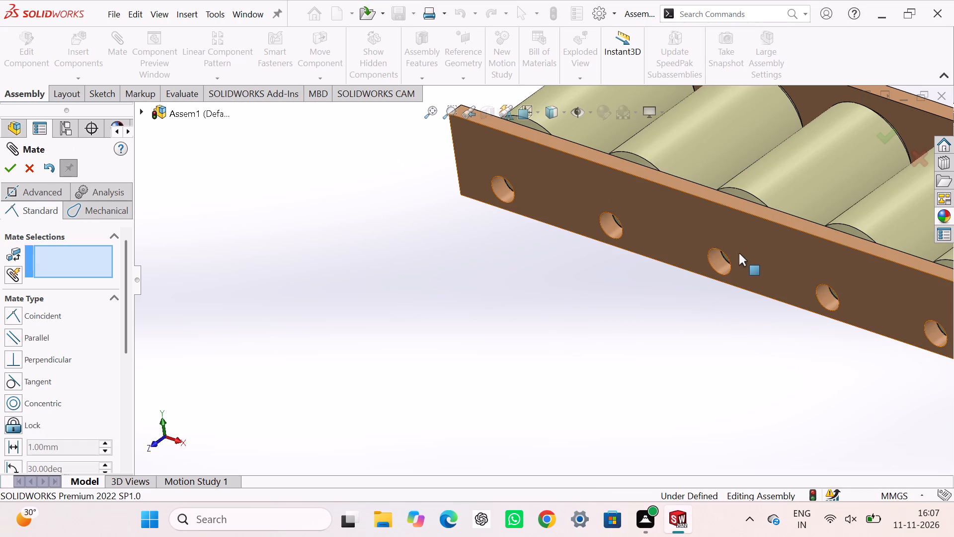
pyautogui.moveTo(739, 253); pyautogui.dragTo(664, 375)
pyautogui.click(745, 250)
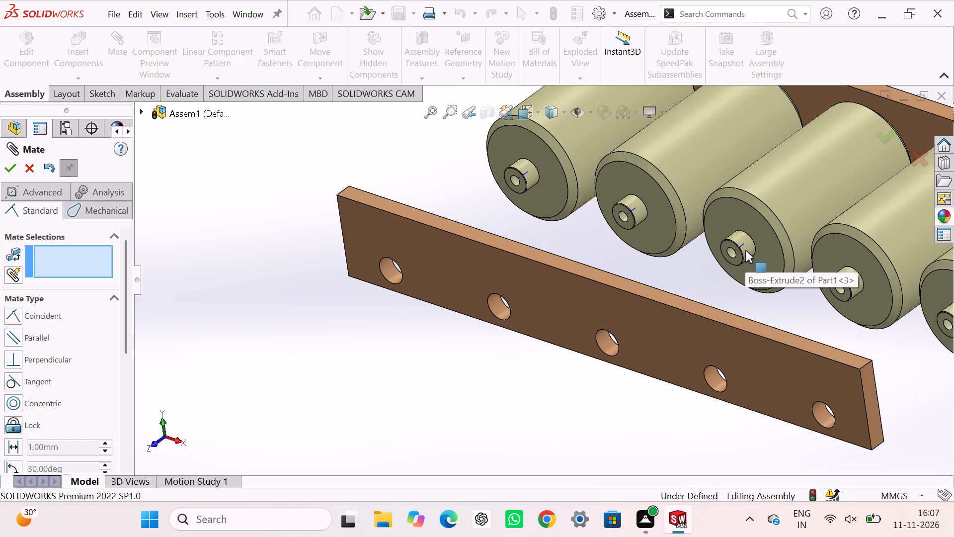
pyautogui.click(599, 343)
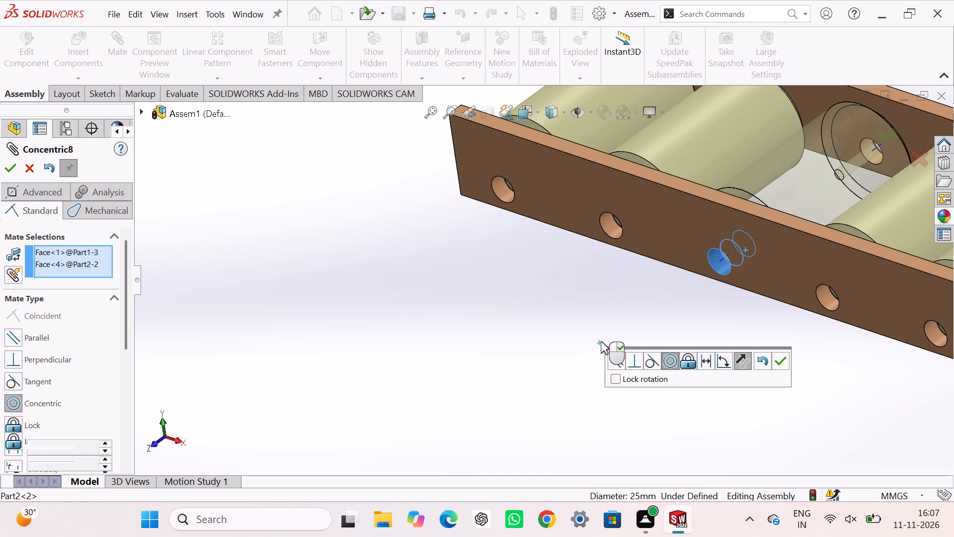
pyautogui.click(782, 358)
# Pull the second bar clear of the cylinders and mate its fourth hole concentric with the fourth cylinder's free end pin.
pyautogui.moveTo(778, 298); pyautogui.dragTo(677, 402)
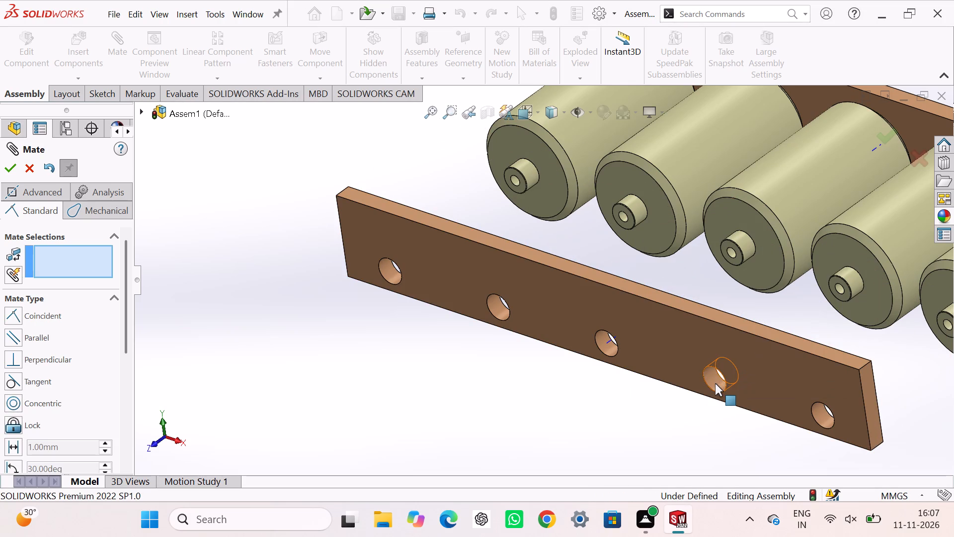
pyautogui.click(715, 383)
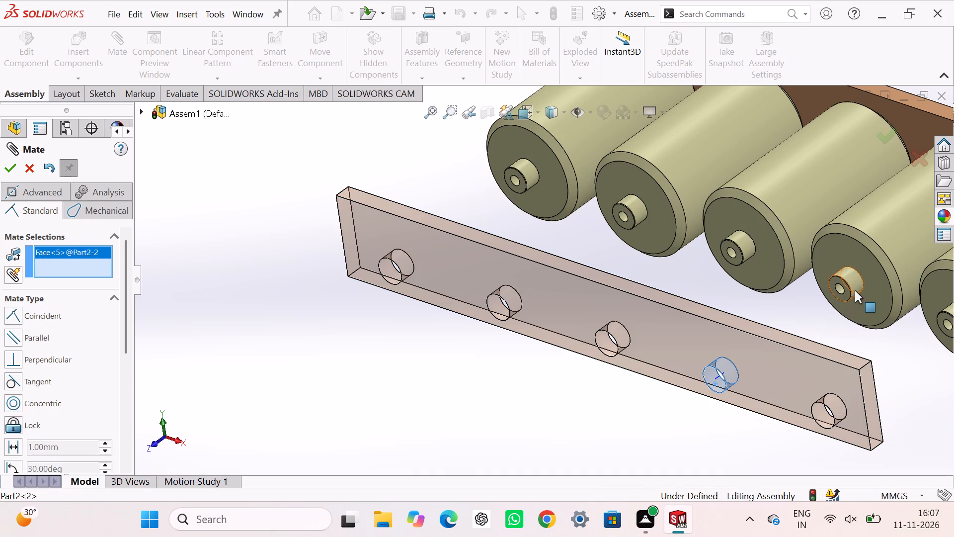
pyautogui.click(855, 290)
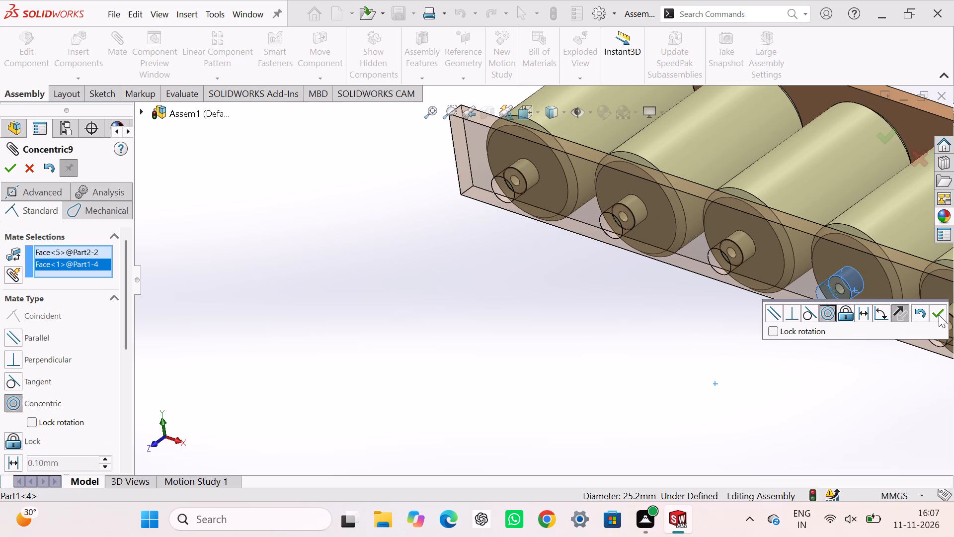
pyautogui.click(939, 315)
# Pull the second bar clear again and mate its fifth hole concentric with the fifth cylinder's free end pin.
pyautogui.scroll(3, 862, 350)
pyautogui.scroll(-2, 843, 338)
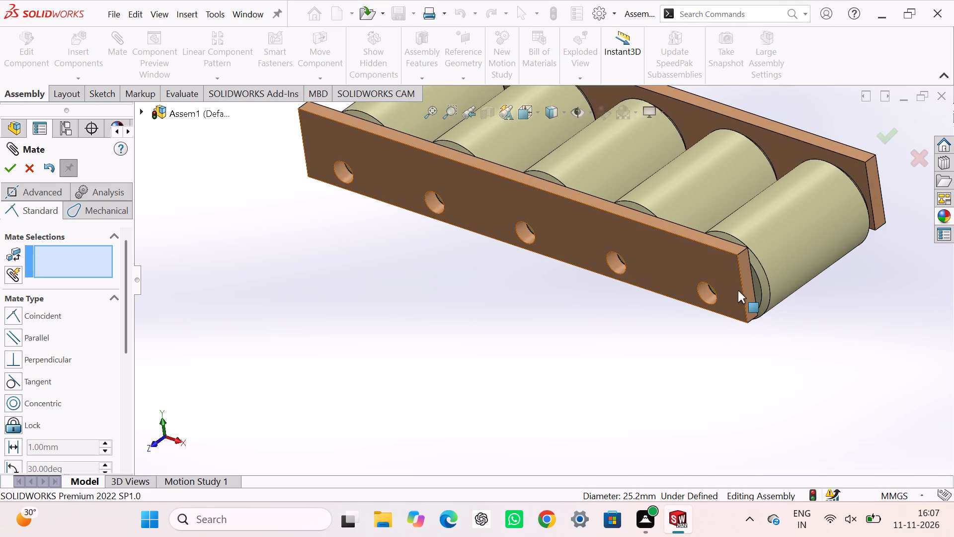
pyautogui.moveTo(738, 290); pyautogui.dragTo(656, 357)
pyautogui.scroll(-4, 740, 283)
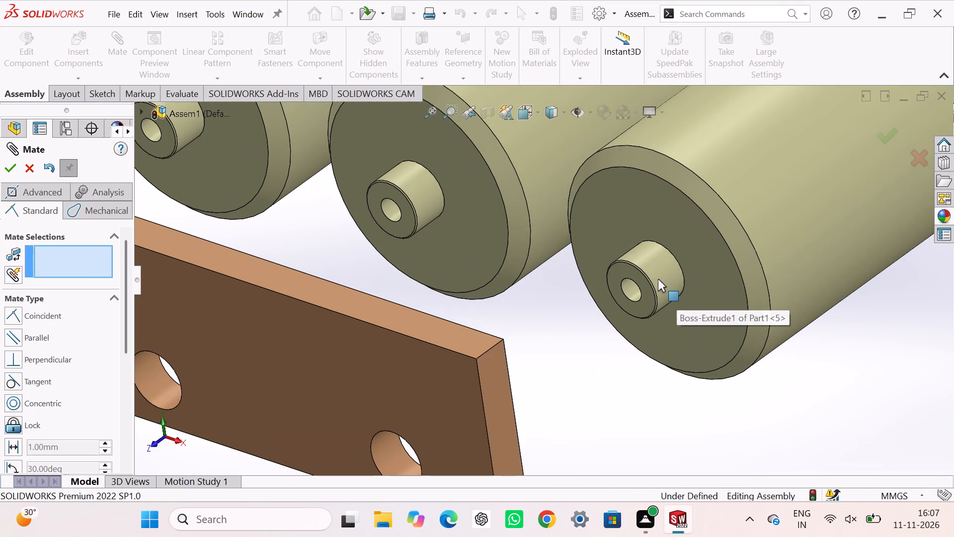
pyautogui.click(660, 275)
pyautogui.scroll(4, 501, 370)
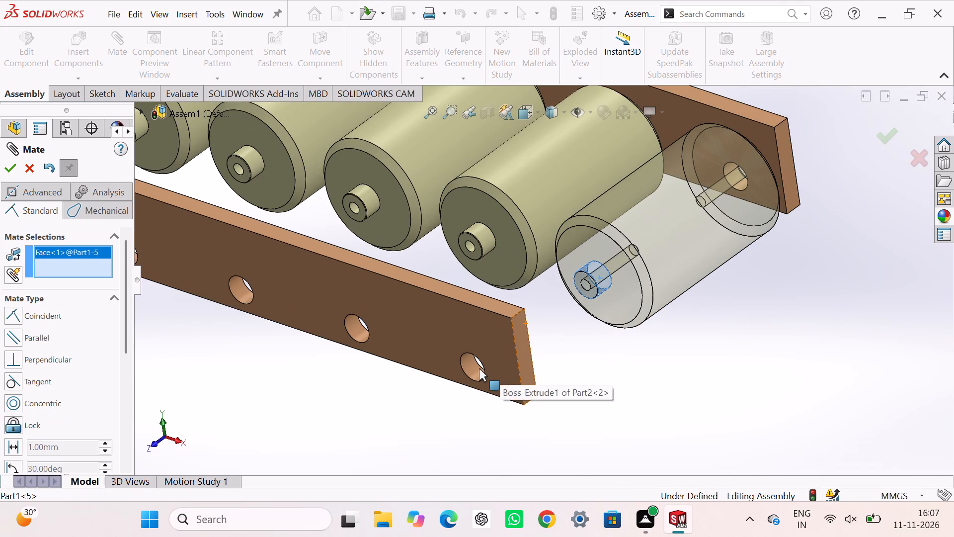
pyautogui.click(472, 371)
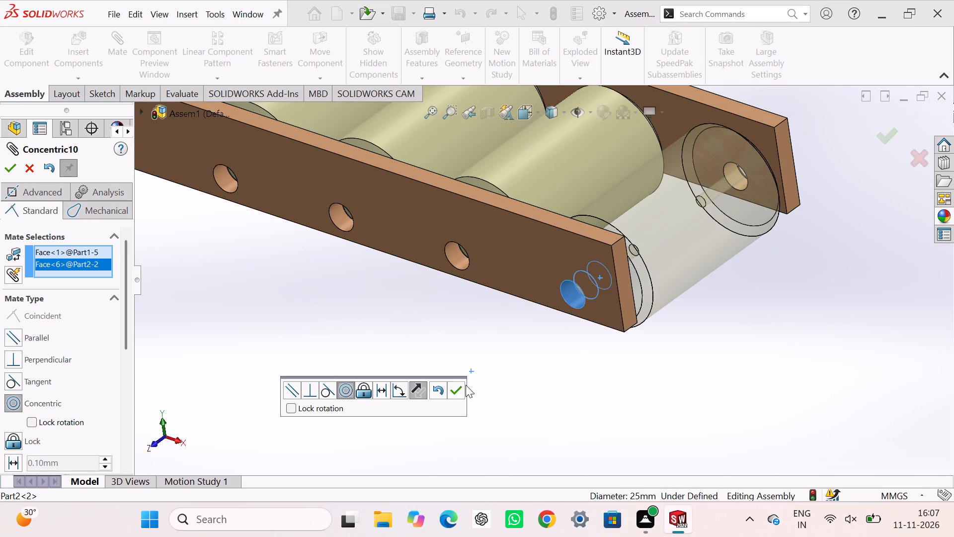
pyautogui.click(455, 389)
# Add a coincident mate between the second bar's inner face and the fifth cylinder's flat end face, and finish mating.
pyautogui.moveTo(455, 388); pyautogui.dragTo(418, 394, button='middle')
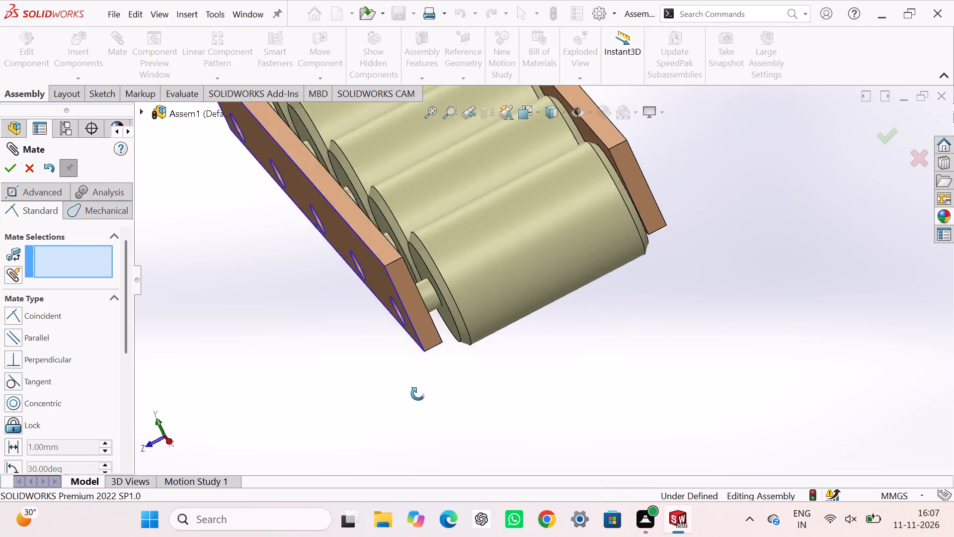
pyautogui.moveTo(418, 394); pyautogui.dragTo(405, 419, button='middle')
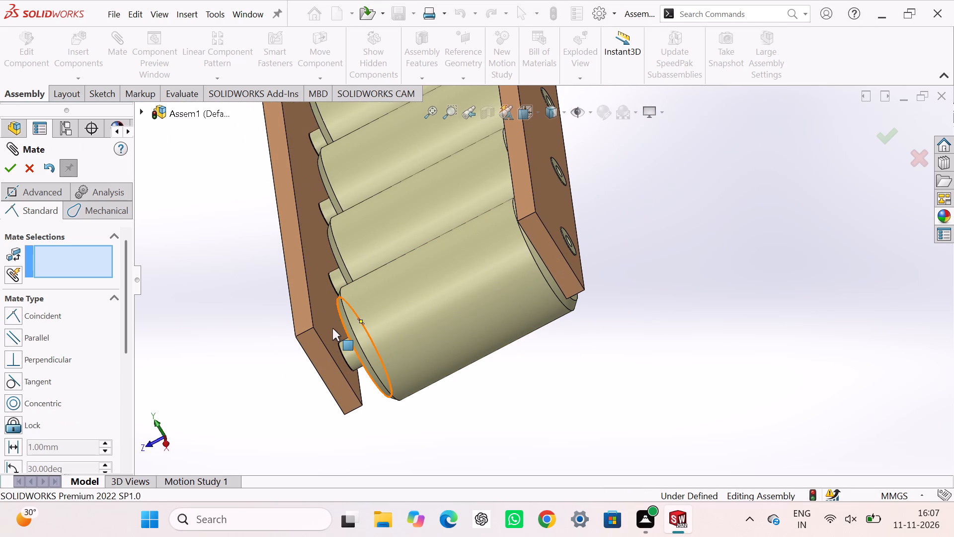
pyautogui.click(332, 328)
pyautogui.moveTo(324, 347); pyautogui.dragTo(367, 332, button='middle')
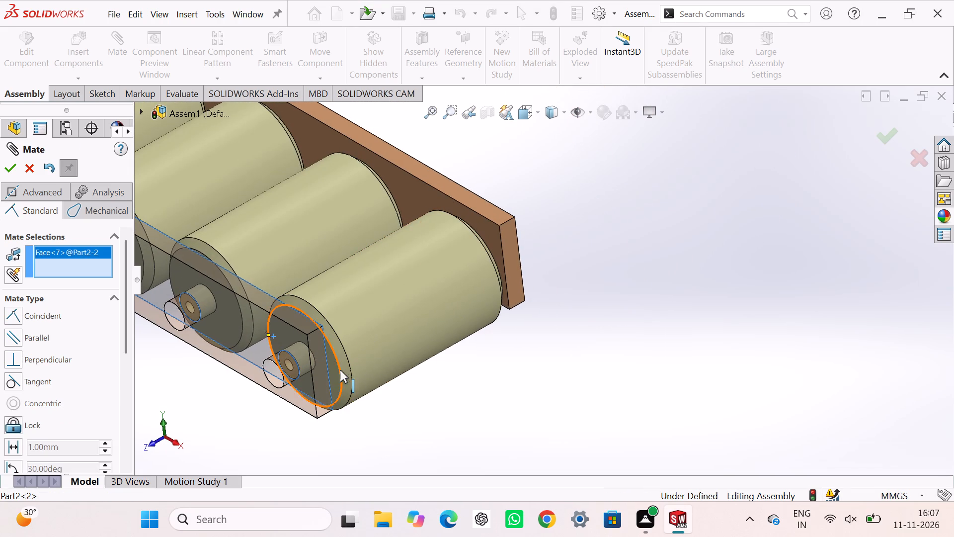
pyautogui.click(332, 370)
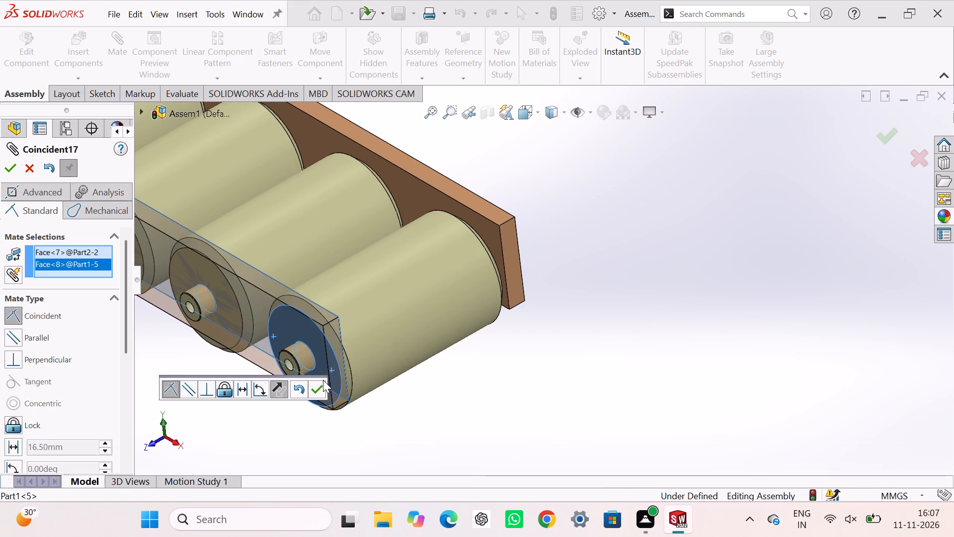
pyautogui.click(318, 383)
pyautogui.click(646, 390)
pyautogui.scroll(3, 647, 388)
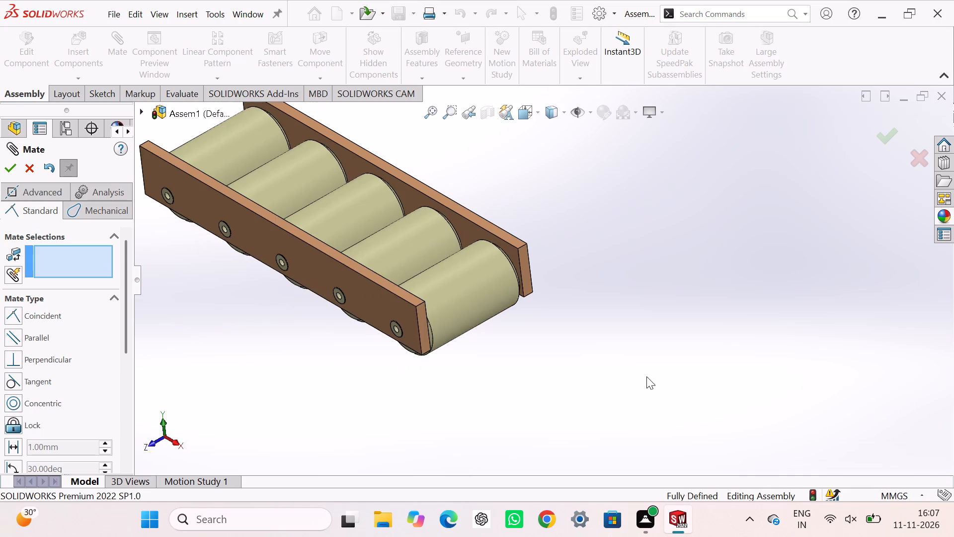
pyautogui.scroll(4, 631, 377)
pyautogui.scroll(-2, 495, 333)
pyautogui.scroll(-1, 466, 297)
pyautogui.scroll(3, 465, 295)
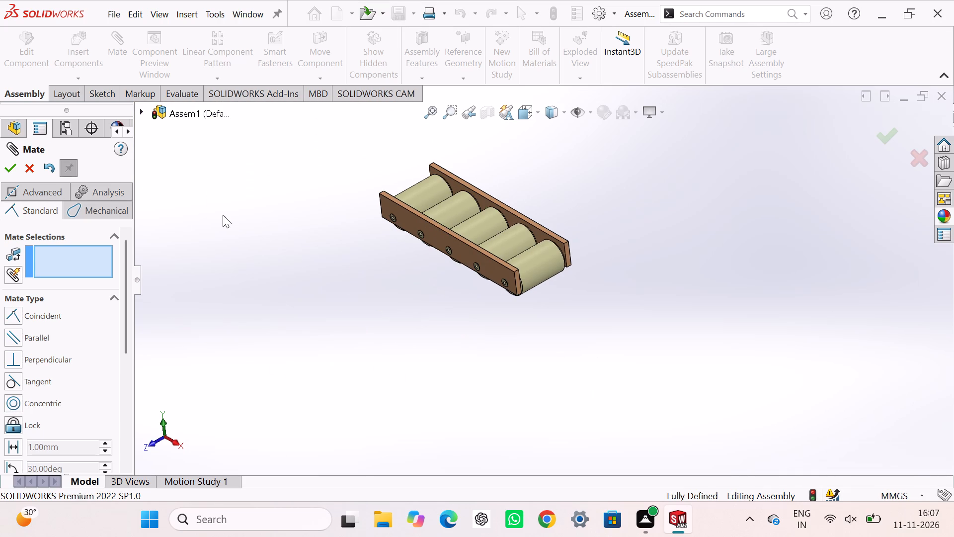
pyautogui.click(9, 169)
pyautogui.moveTo(395, 310); pyautogui.dragTo(380, 292)
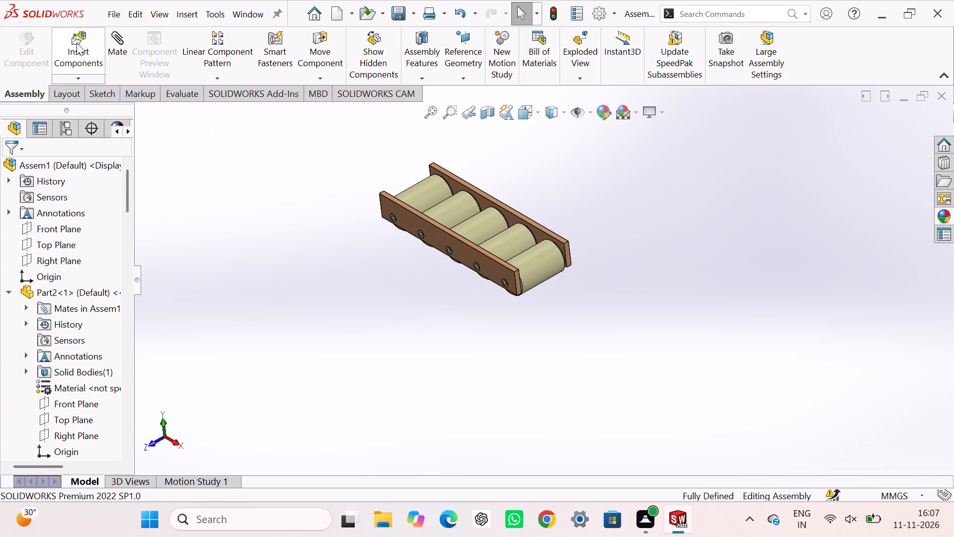
# Insert the grooved strip, Part3, into the assembly beside the second bar.
pyautogui.click(77, 43)
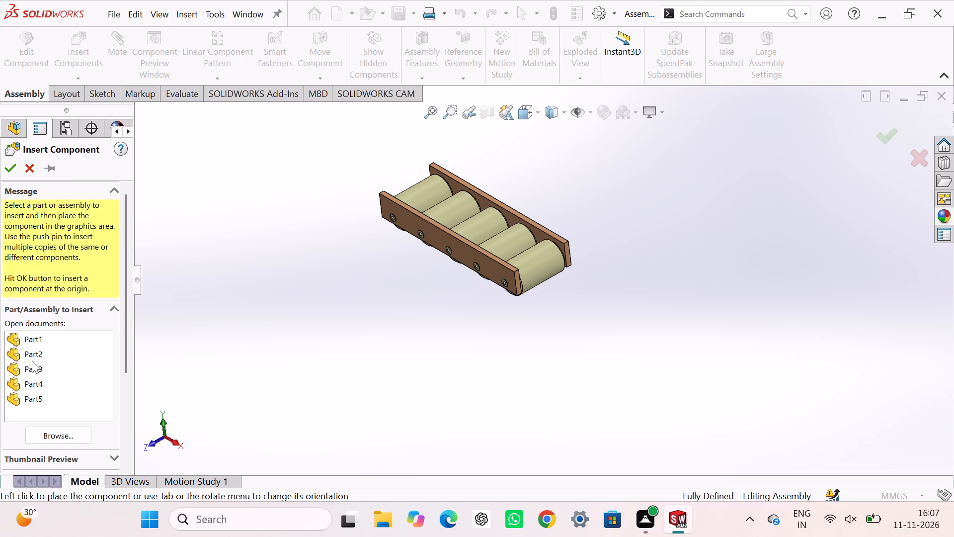
pyautogui.click(41, 368)
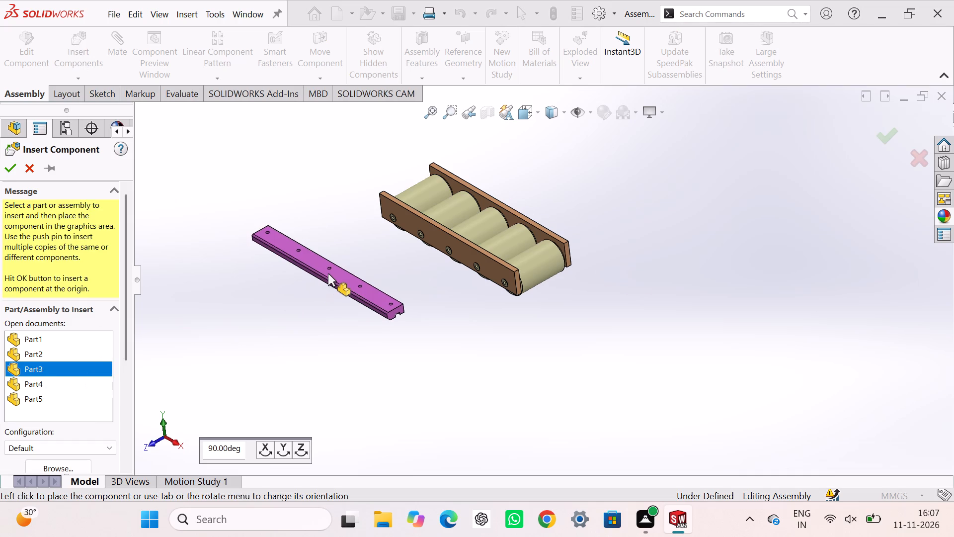
pyautogui.click(328, 273)
pyautogui.moveTo(284, 322); pyautogui.dragTo(281, 317)
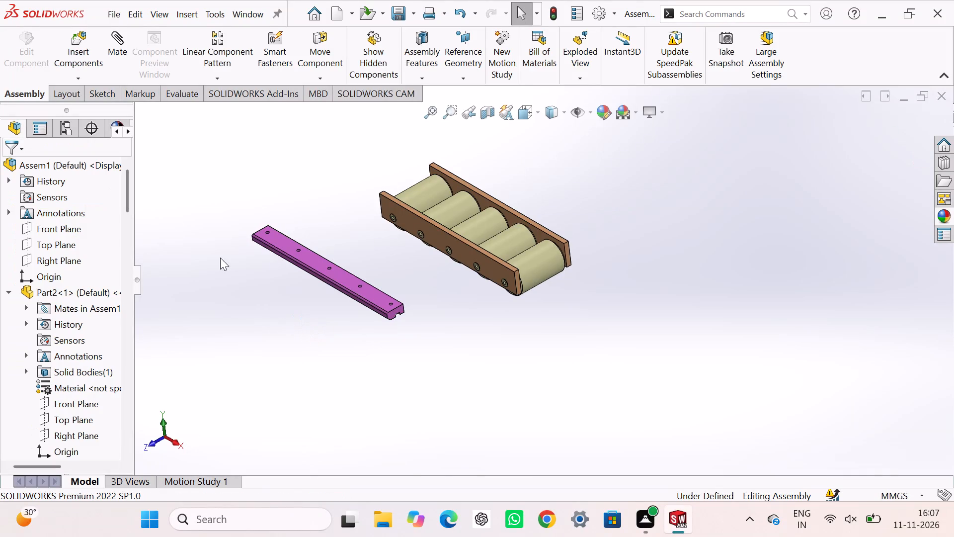
# Add a coincident mate between the floor of Part3's groove and the second bar's top edge face.
pyautogui.click(120, 41)
pyautogui.moveTo(409, 373); pyautogui.dragTo(351, 249, button='middle')
pyautogui.scroll(-2, 337, 321)
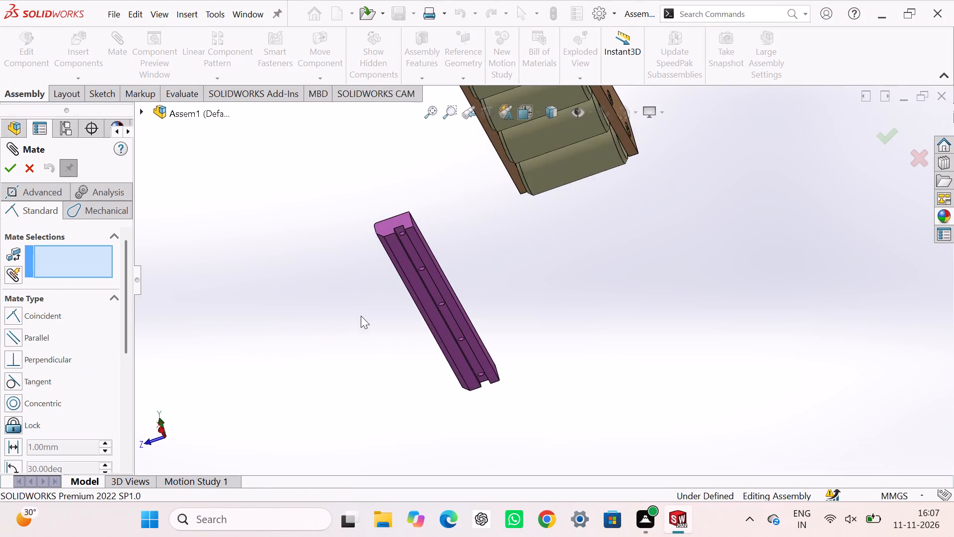
pyautogui.scroll(-4, 361, 316)
pyautogui.click(472, 196)
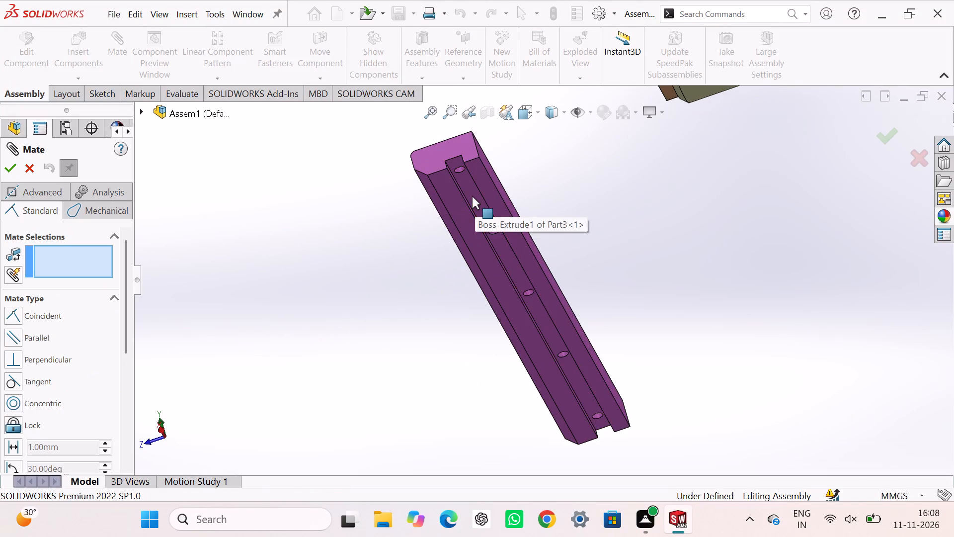
pyautogui.scroll(8, 597, 240)
pyautogui.moveTo(596, 231); pyautogui.dragTo(610, 339, button='middle')
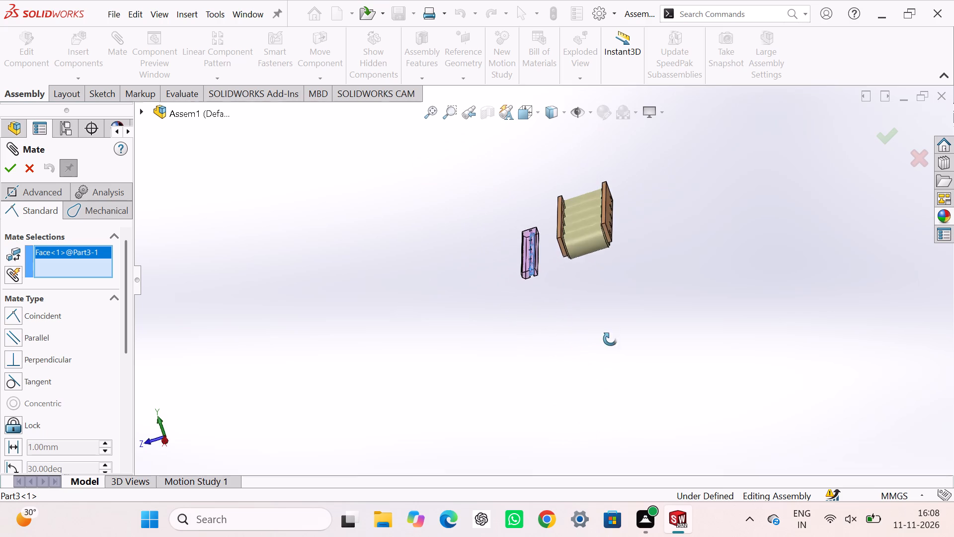
pyautogui.moveTo(610, 339); pyautogui.dragTo(610, 374, button='middle')
pyautogui.scroll(-3, 509, 276)
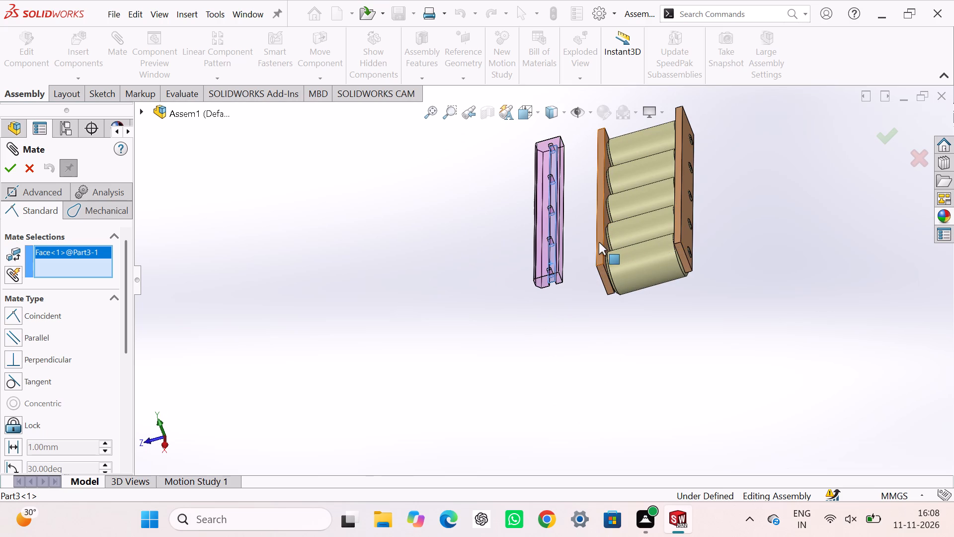
pyautogui.click(599, 242)
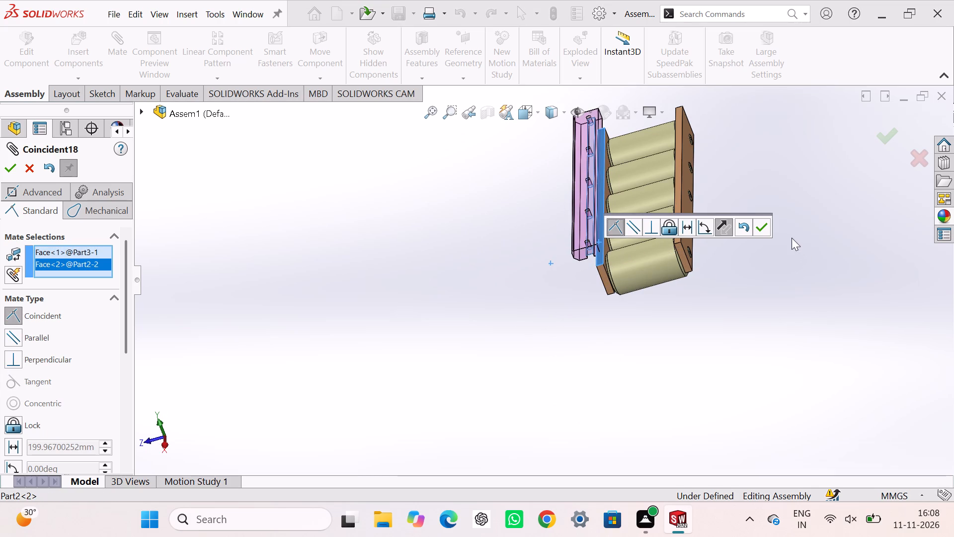
pyautogui.click(767, 227)
# Add a coincident mate between the second bar's inner face and the side wall of Part3's groove.
pyautogui.scroll(-2, 585, 277)
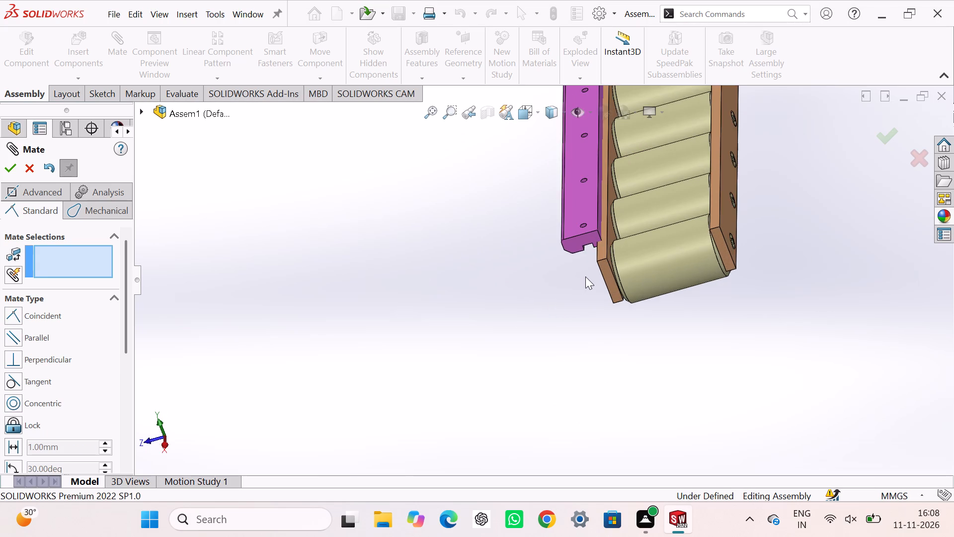
pyautogui.scroll(-6, 586, 275)
pyautogui.click(633, 190)
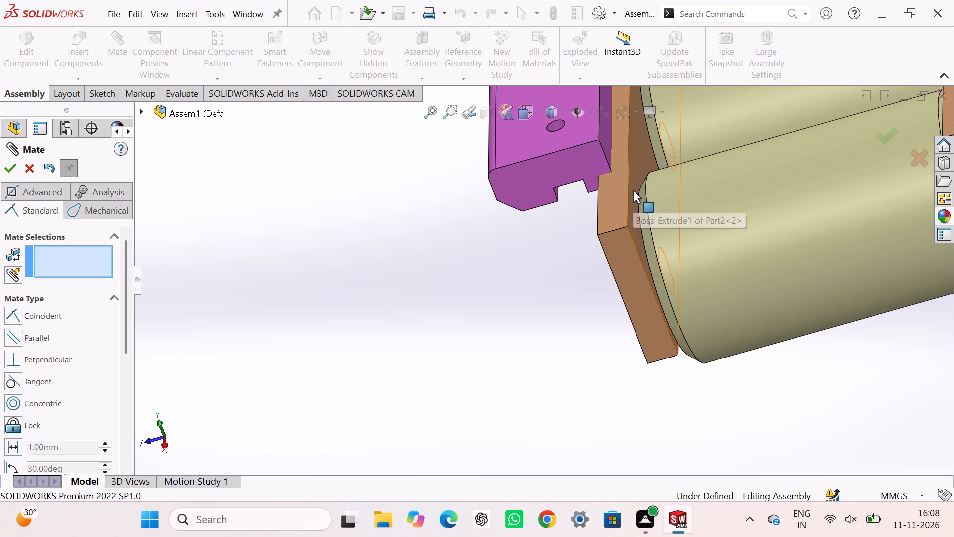
pyautogui.moveTo(539, 304); pyautogui.dragTo(590, 240, button='middle')
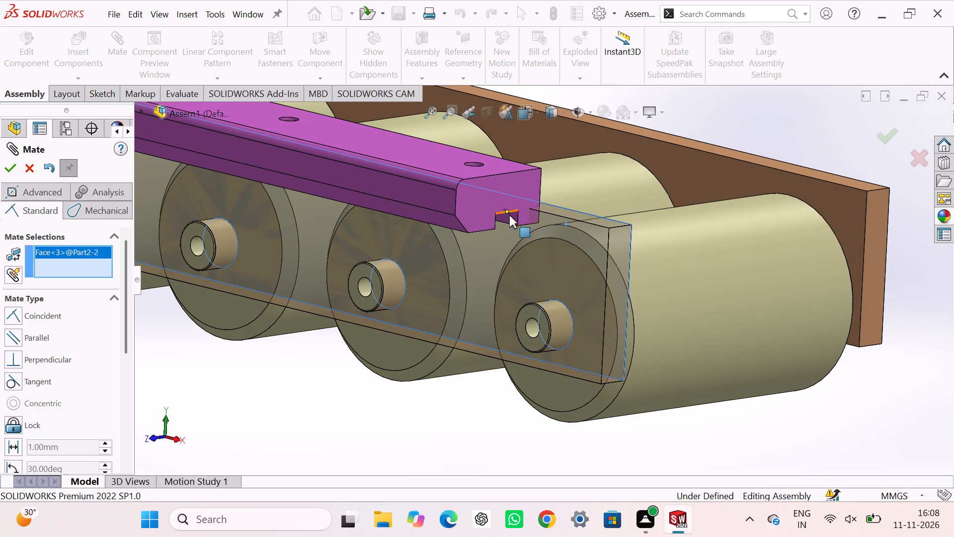
pyautogui.click(509, 217)
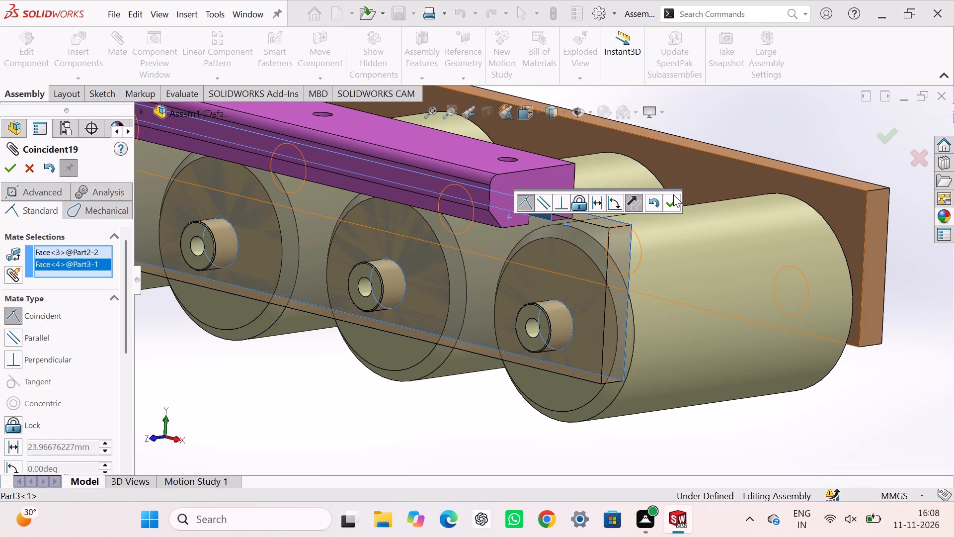
pyautogui.click(671, 196)
# Add a coincident mate between the second bar's end face and Part3's end face, and finish mating.
pyautogui.click(617, 280)
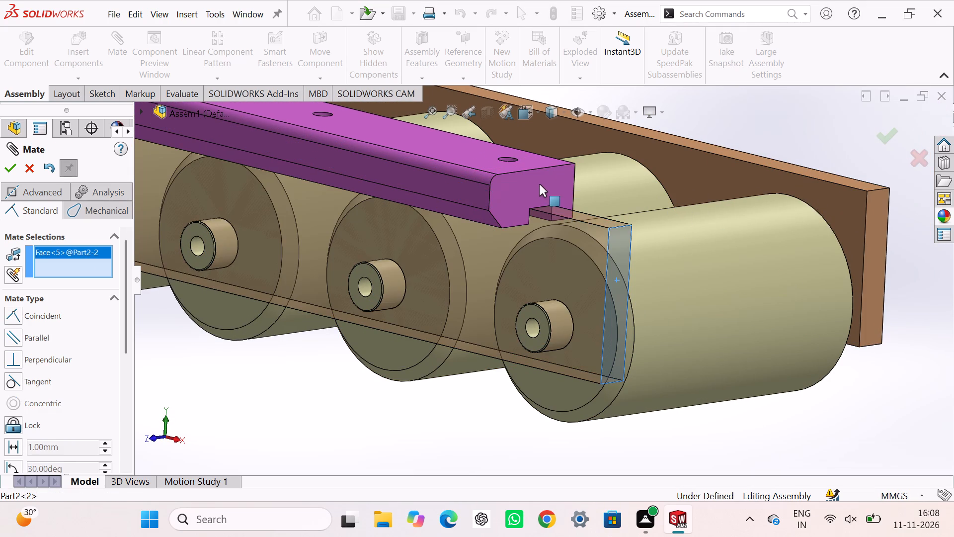
pyautogui.click(539, 184)
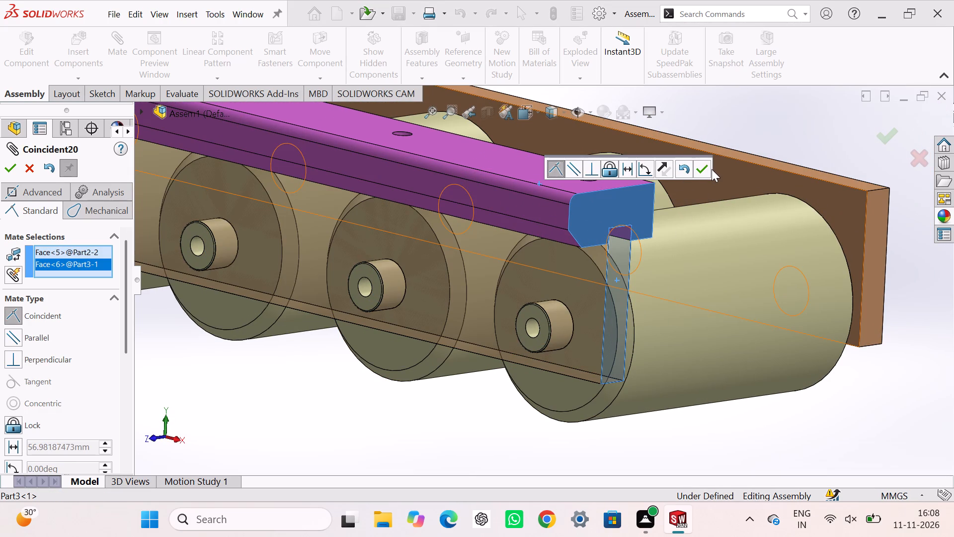
pyautogui.click(706, 168)
pyautogui.scroll(4, 746, 445)
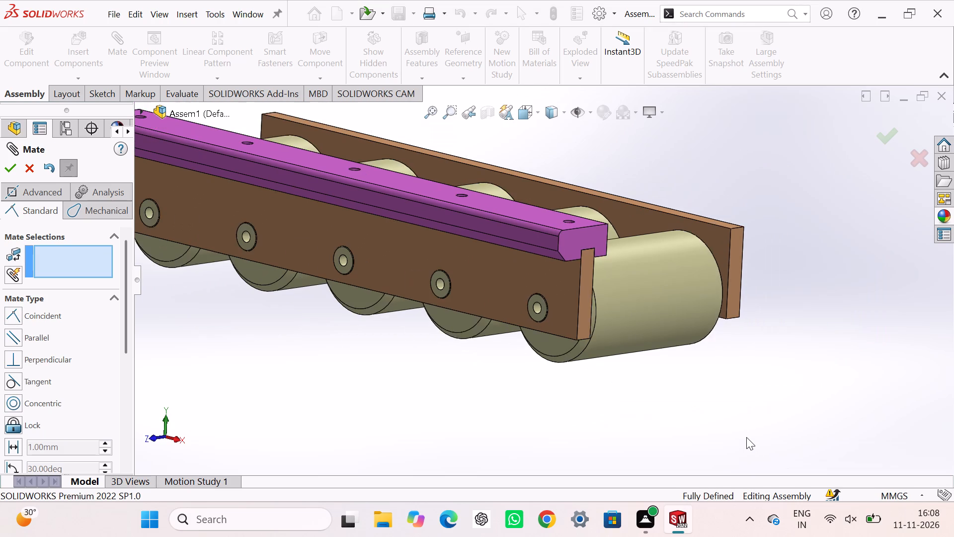
pyautogui.click(660, 412)
pyautogui.moveTo(659, 411); pyautogui.dragTo(631, 412, button='middle')
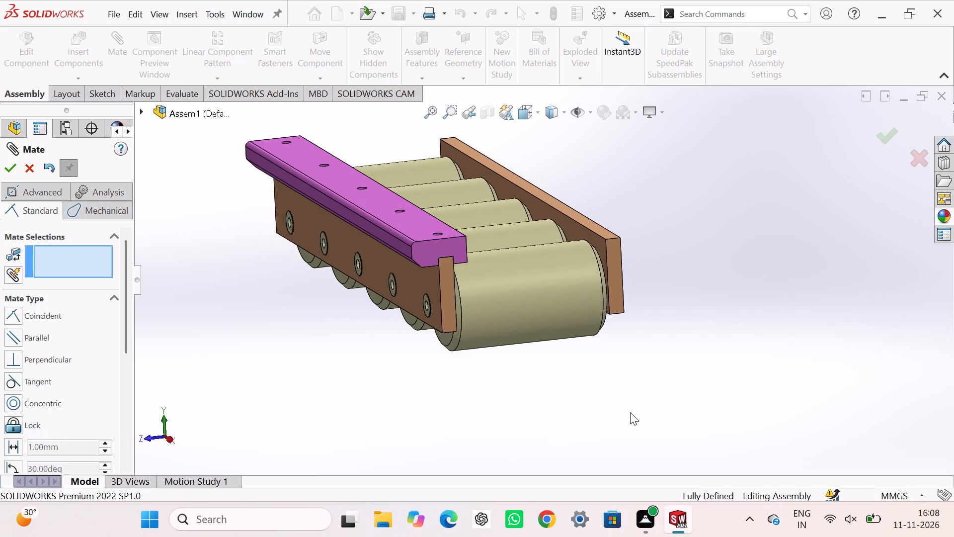
pyautogui.moveTo(403, 400); pyautogui.dragTo(522, 451, button='middle')
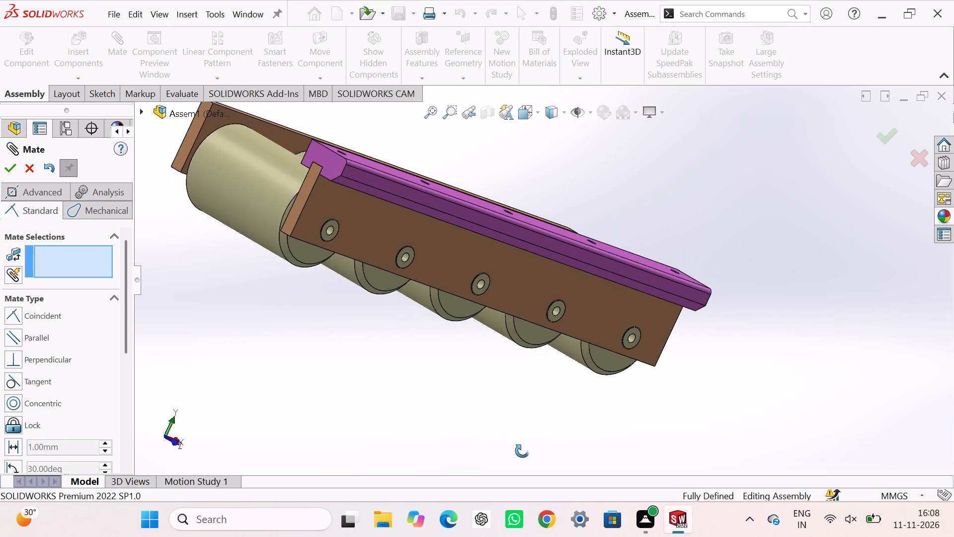
pyautogui.moveTo(522, 451); pyautogui.dragTo(381, 423, button='middle')
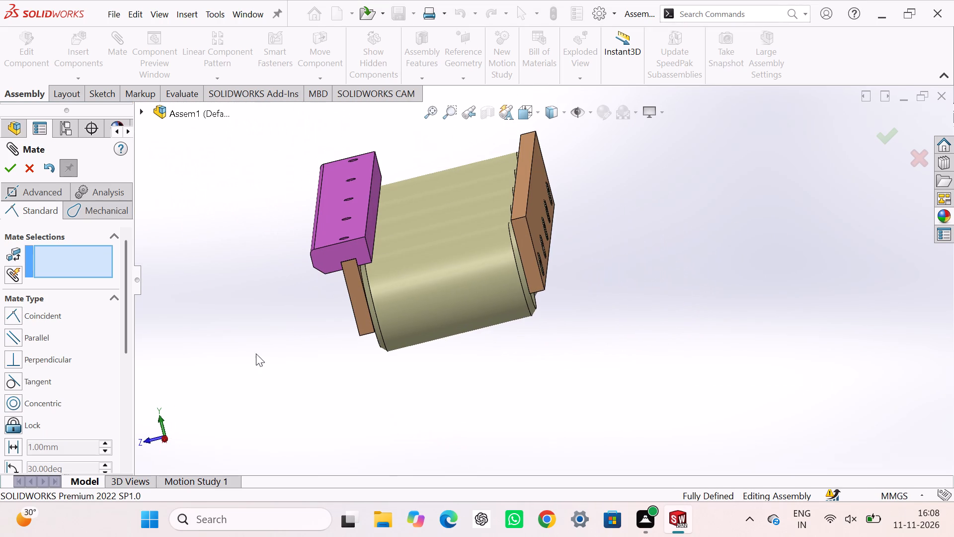
pyautogui.click(6, 170)
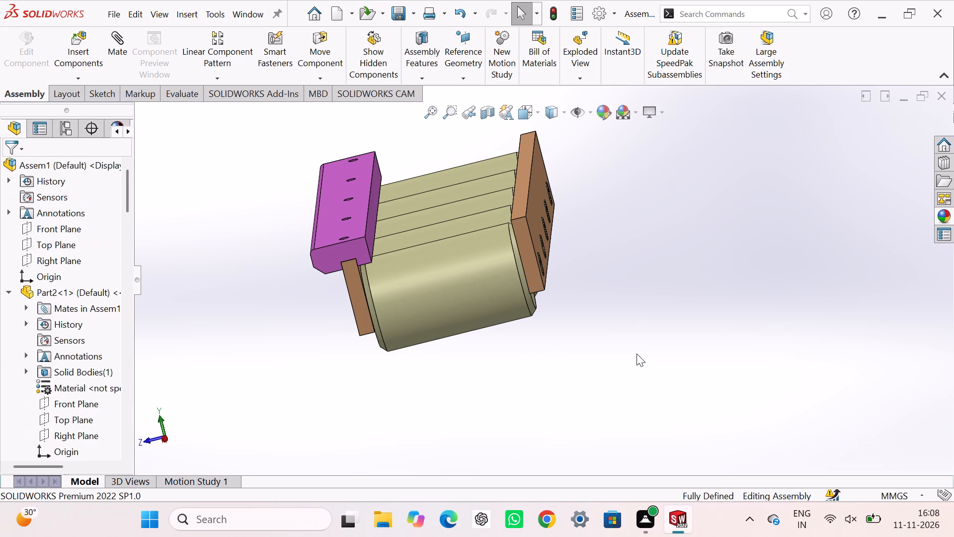
pyautogui.click(636, 354)
# Insert a second grooved strip, Part3, rotated 180° about Y, and place it above the first bar.
pyautogui.scroll(2, 268, 167)
pyautogui.scroll(-1, 268, 167)
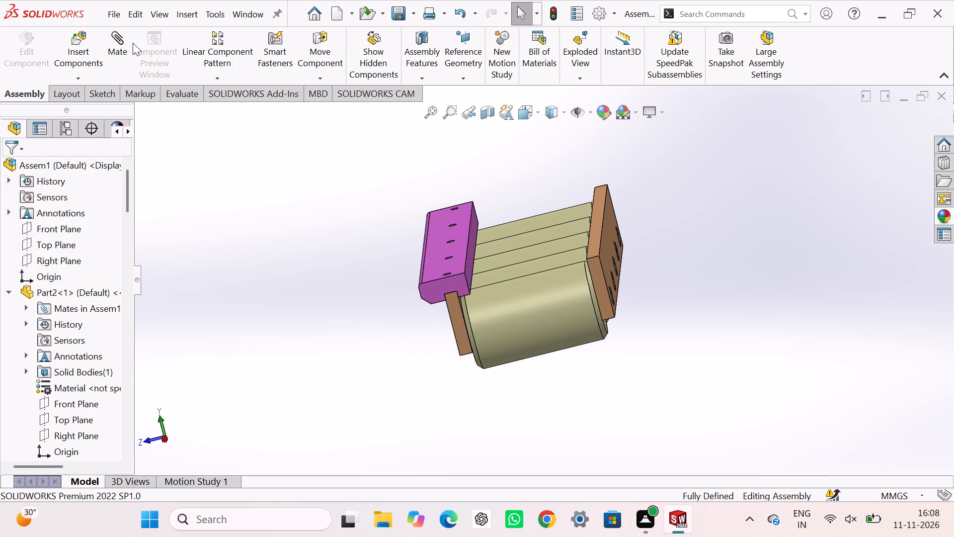
pyautogui.click(78, 49)
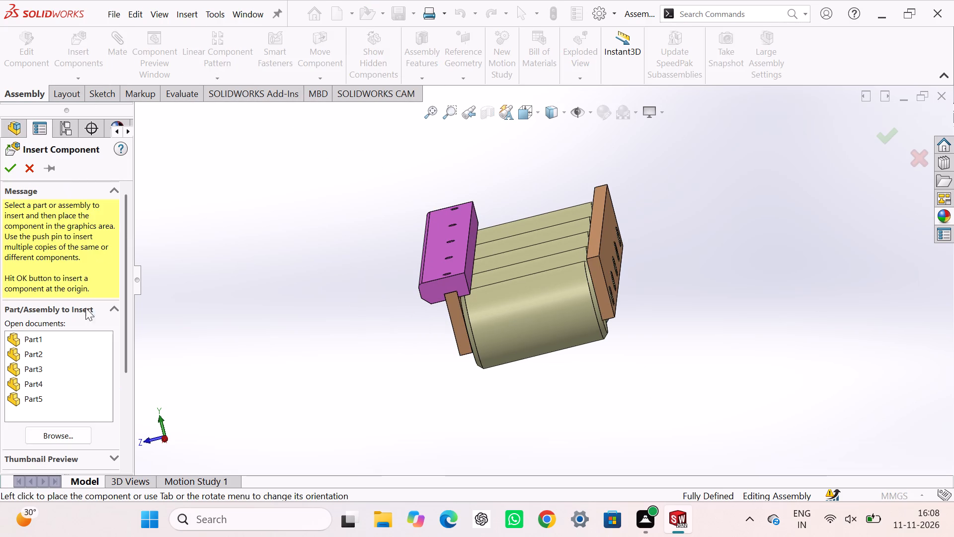
pyautogui.click(57, 367)
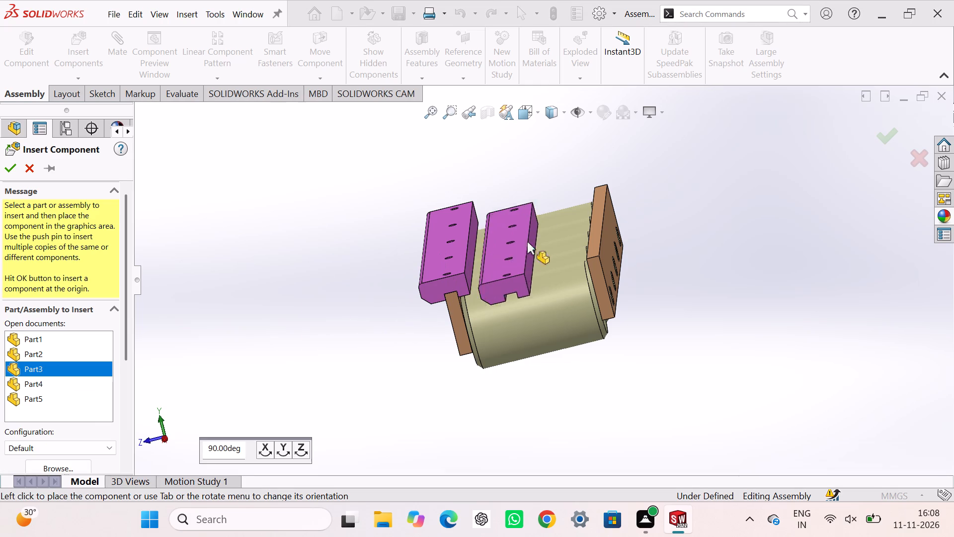
pyautogui.click(298, 445)
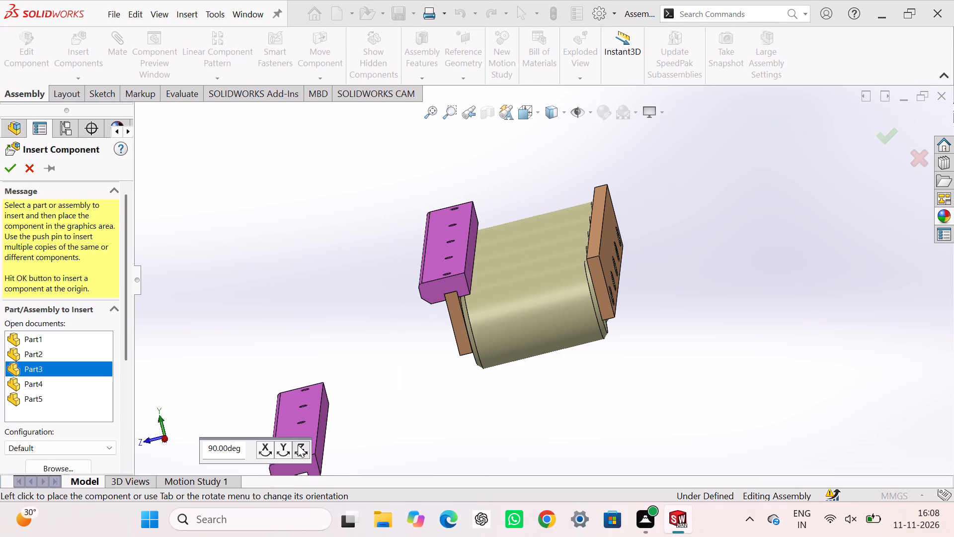
pyautogui.click(298, 445)
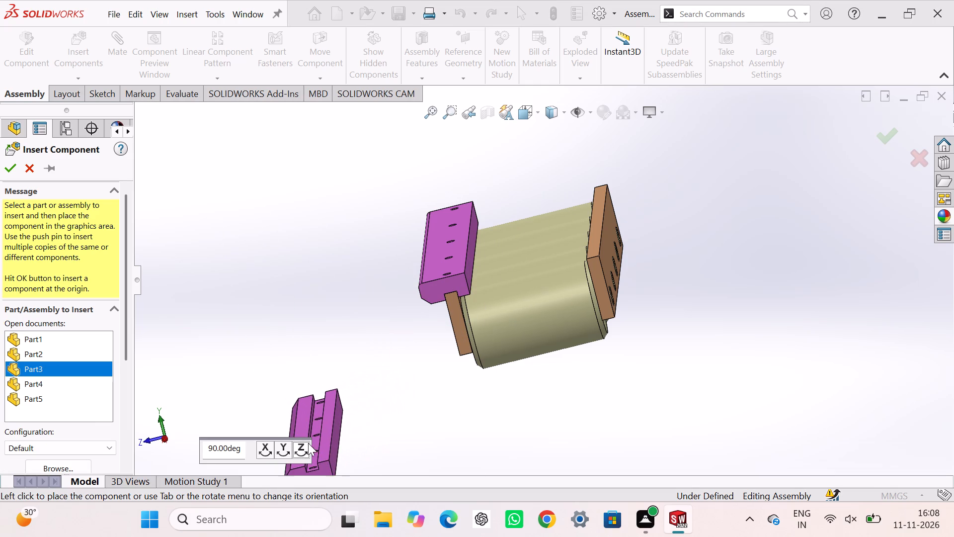
pyautogui.click(302, 446)
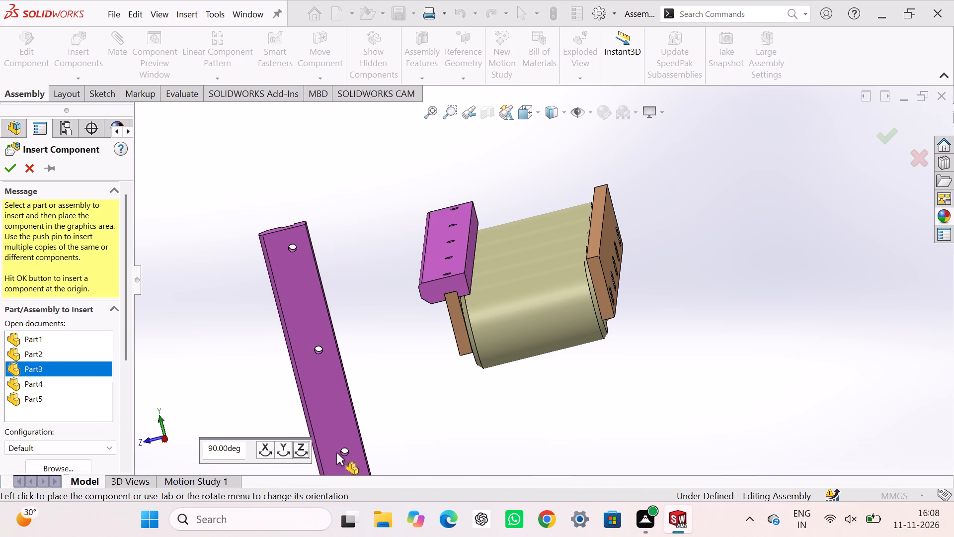
pyautogui.click(305, 451)
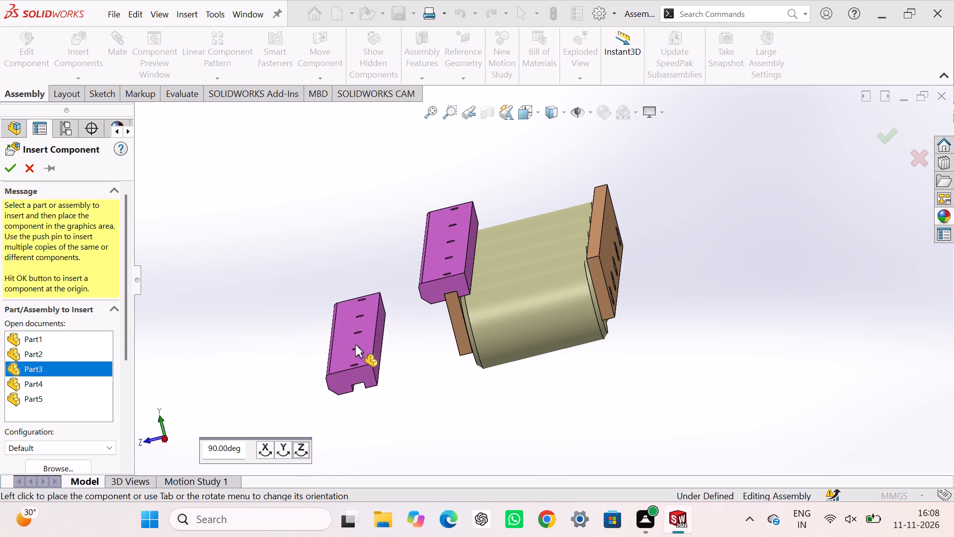
pyautogui.click(267, 446)
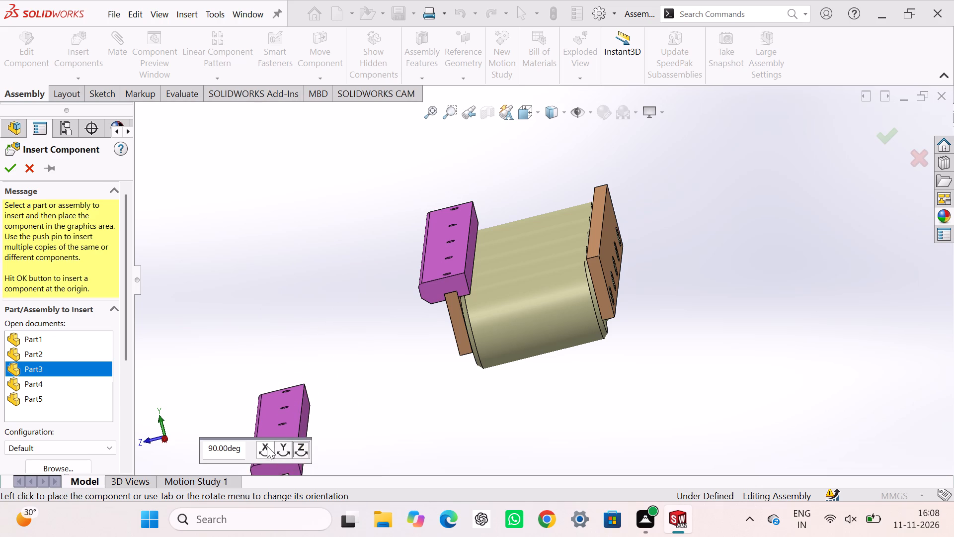
pyautogui.click(267, 446)
pyautogui.click(267, 446)
pyautogui.click(267, 446)
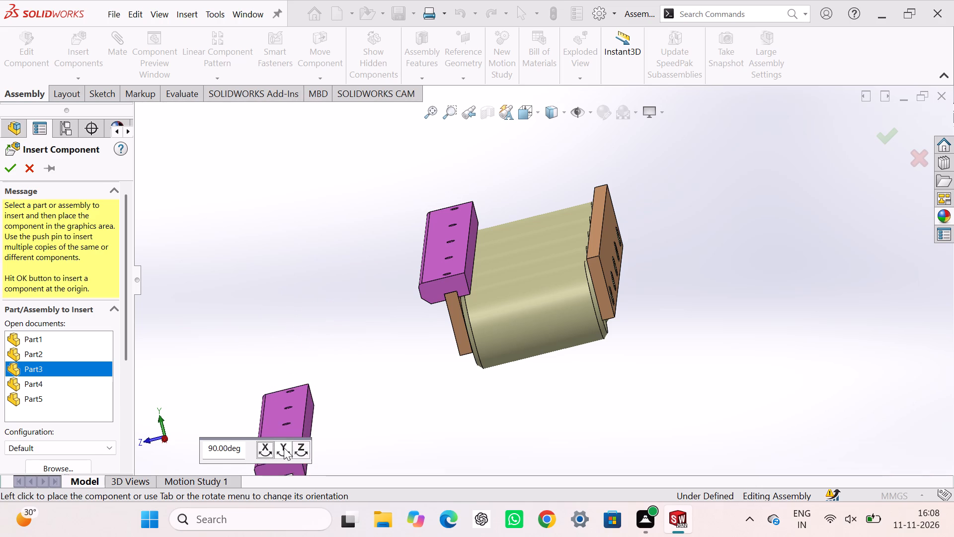
pyautogui.click(284, 447)
pyautogui.click(284, 447)
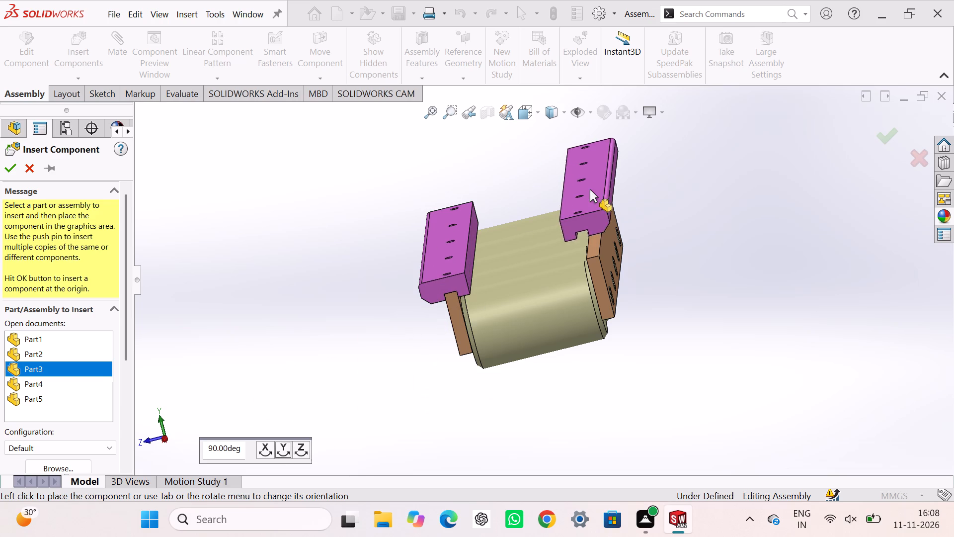
pyautogui.click(584, 189)
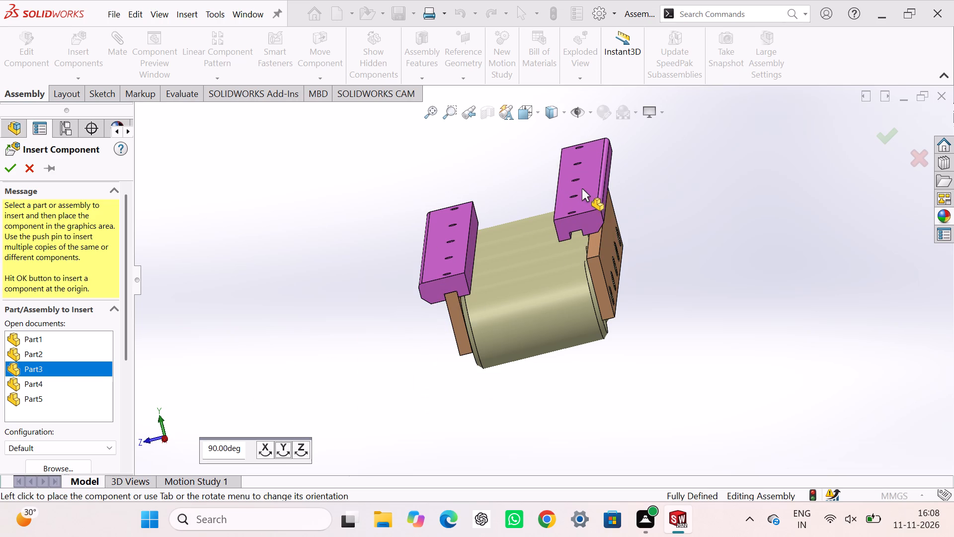
pyautogui.click(277, 176)
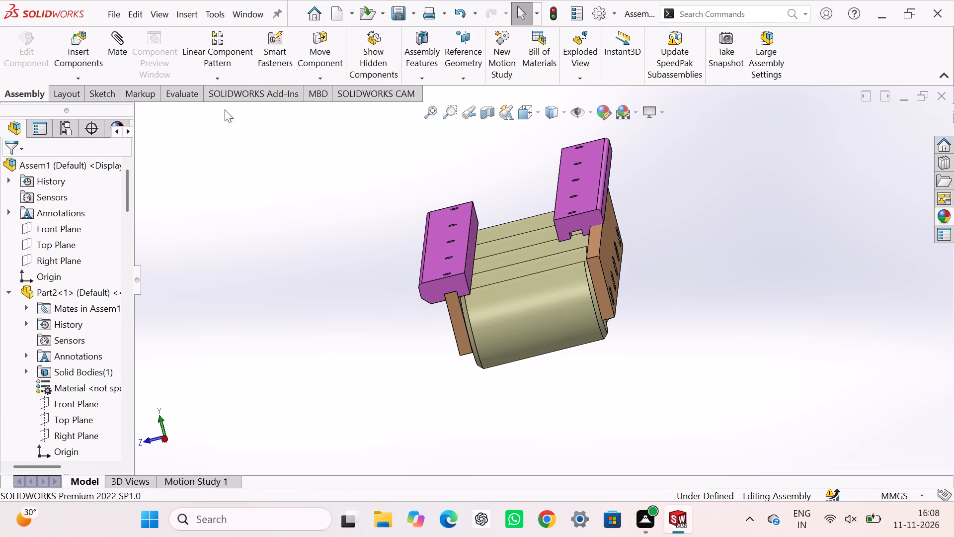
# Add a coincident mate between the first bar's top edge face and the floor of the second Part3's groove.
pyautogui.click(112, 38)
pyautogui.scroll(-3, 593, 239)
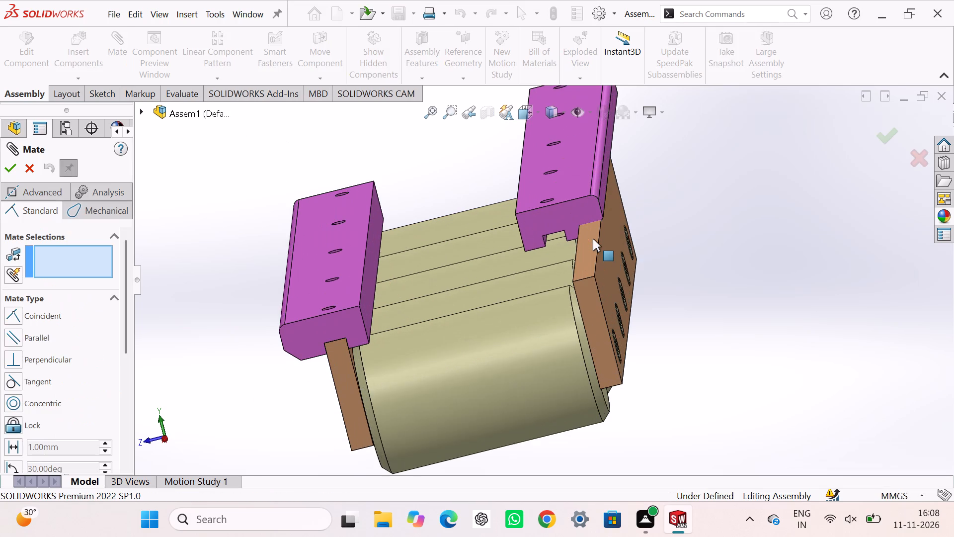
pyautogui.click(593, 240)
pyautogui.moveTo(588, 244); pyautogui.dragTo(581, 194, button='middle')
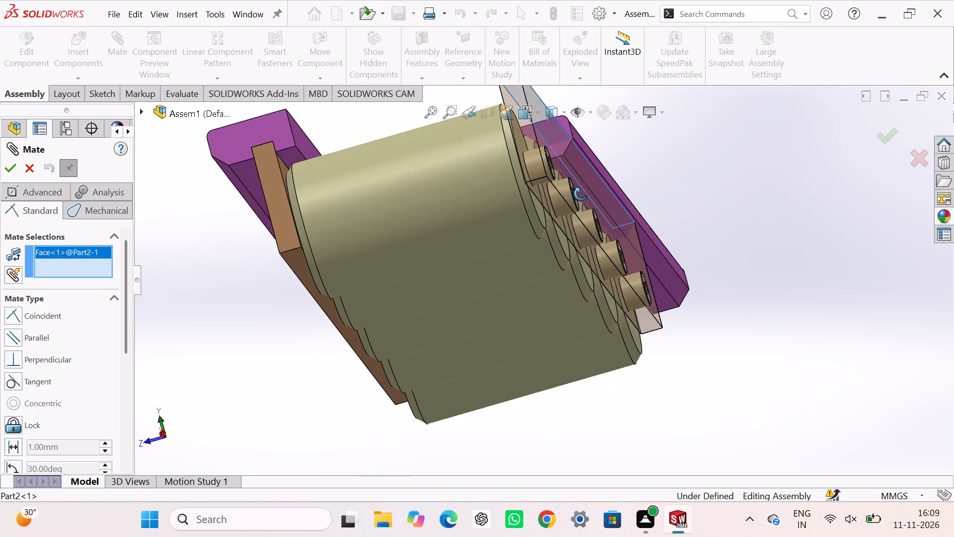
pyautogui.moveTo(581, 194); pyautogui.dragTo(585, 250, button='middle')
pyautogui.scroll(-4, 554, 225)
pyautogui.moveTo(553, 288); pyautogui.dragTo(554, 247, button='middle')
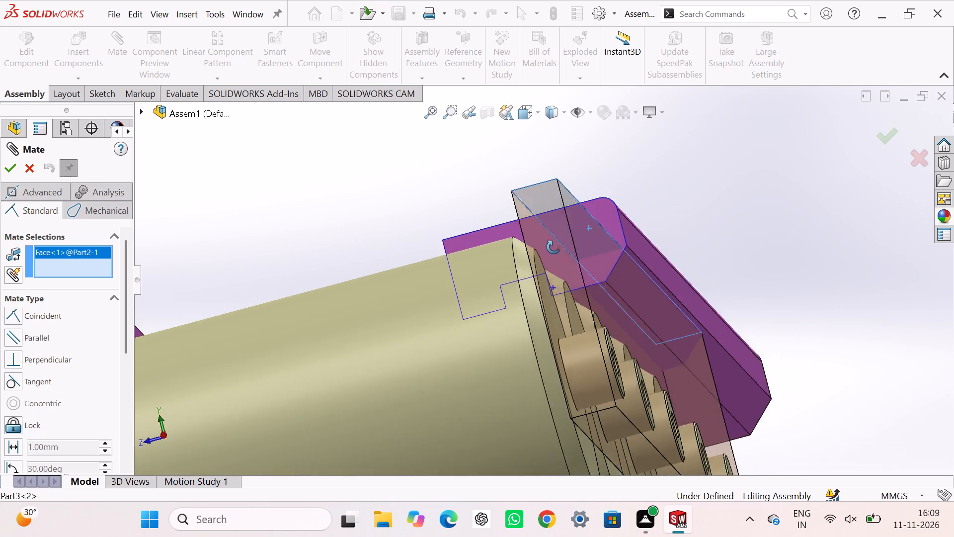
pyautogui.moveTo(554, 247); pyautogui.dragTo(545, 210, button='middle')
pyautogui.scroll(9, 545, 216)
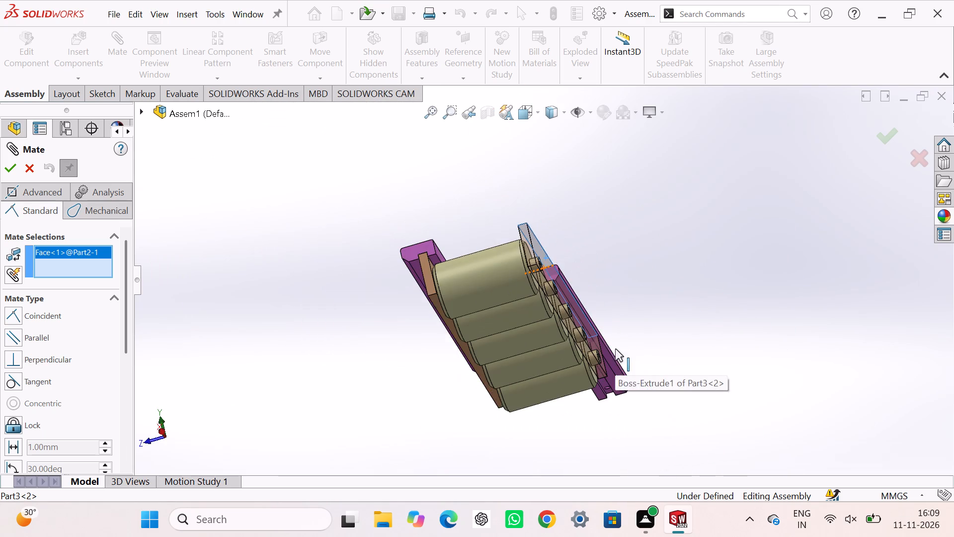
pyautogui.scroll(-6, 625, 412)
pyautogui.click(565, 316)
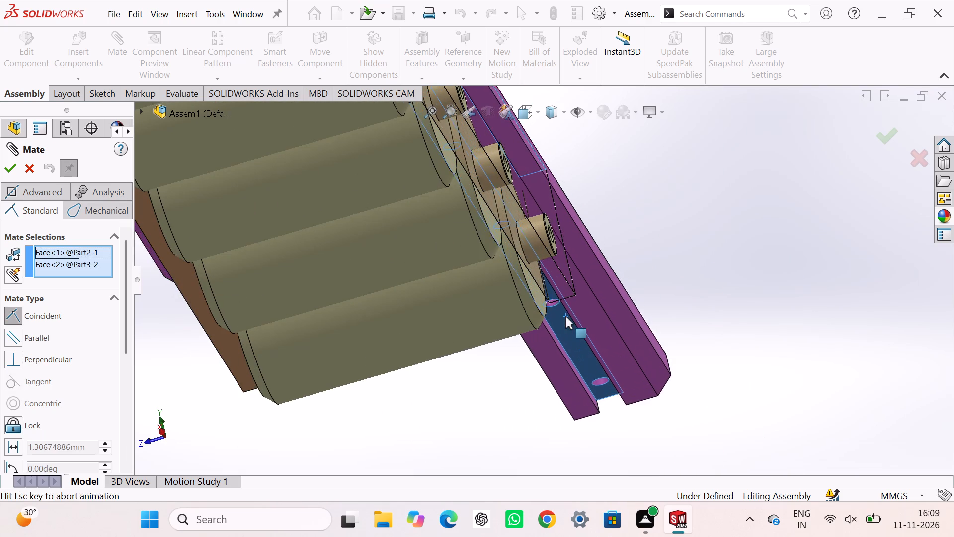
pyautogui.click(724, 335)
# Slide the second Part3 along the first bar and mate its groove's side wall coincident with the bar's inner face.
pyautogui.scroll(4, 723, 336)
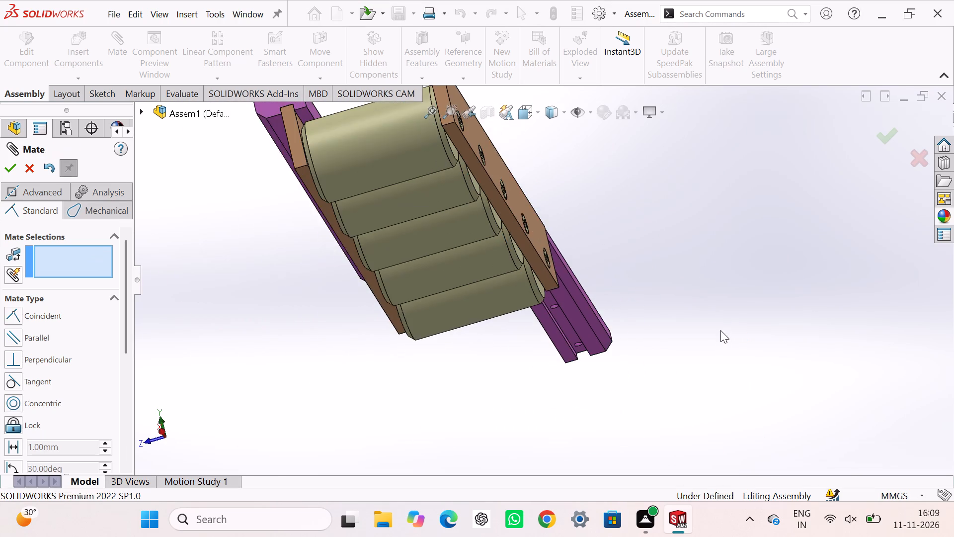
pyautogui.scroll(3, 538, 353)
pyautogui.moveTo(520, 345); pyautogui.dragTo(553, 431, button='middle')
pyautogui.scroll(-3, 524, 308)
pyautogui.moveTo(527, 284); pyautogui.dragTo(518, 286, button='middle')
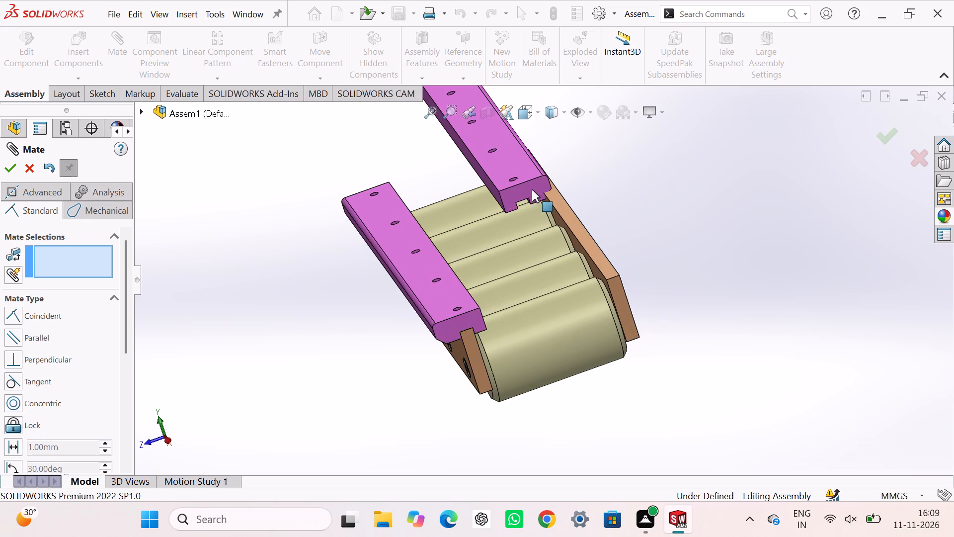
pyautogui.moveTo(532, 187); pyautogui.dragTo(664, 304)
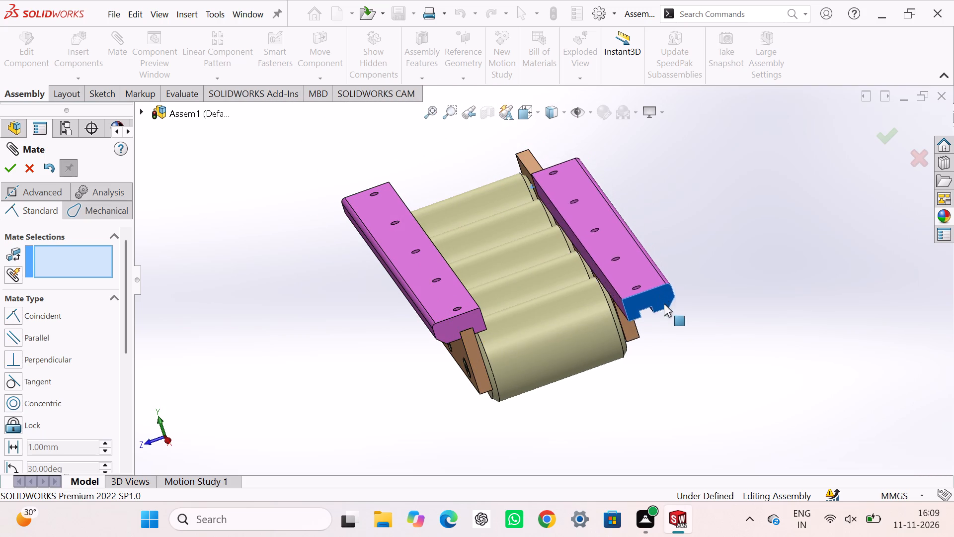
pyautogui.moveTo(664, 304); pyautogui.dragTo(611, 289)
pyautogui.scroll(-4, 638, 307)
pyautogui.moveTo(632, 302); pyautogui.dragTo(605, 282, button='middle')
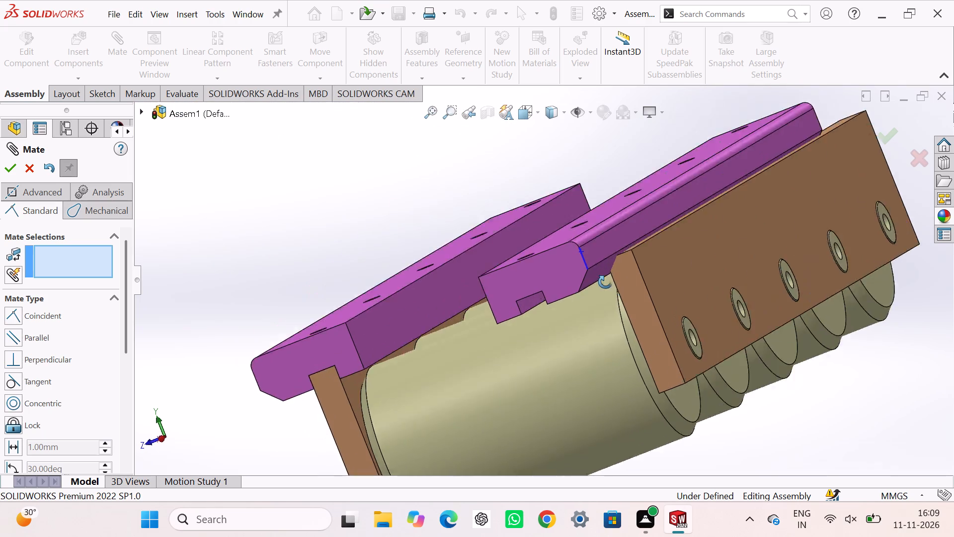
pyautogui.moveTo(605, 282); pyautogui.dragTo(594, 268, button='middle')
pyautogui.click(542, 308)
pyautogui.moveTo(546, 316); pyautogui.dragTo(605, 304, button='middle')
pyautogui.click(548, 329)
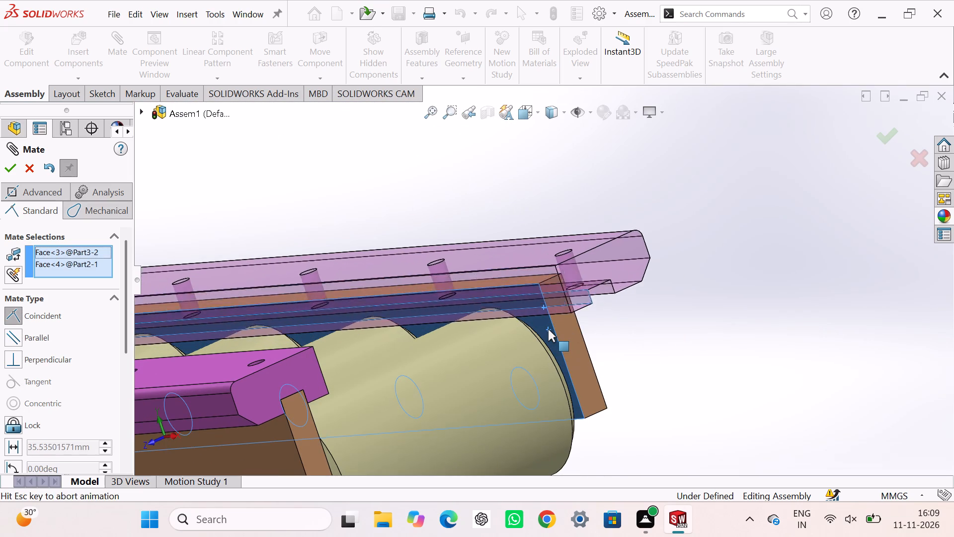
pyautogui.click(707, 346)
# Add a coincident mate between the second Part3's end face and the first bar's end face, and finish mating.
pyautogui.scroll(2, 707, 357)
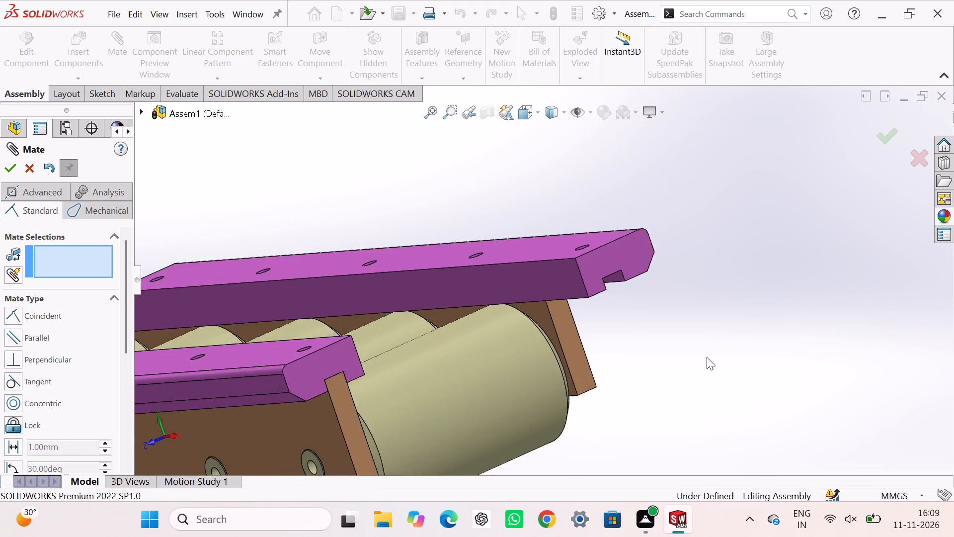
pyautogui.scroll(1, 707, 357)
pyautogui.moveTo(707, 358); pyautogui.dragTo(675, 350, button='middle')
pyautogui.click(452, 252)
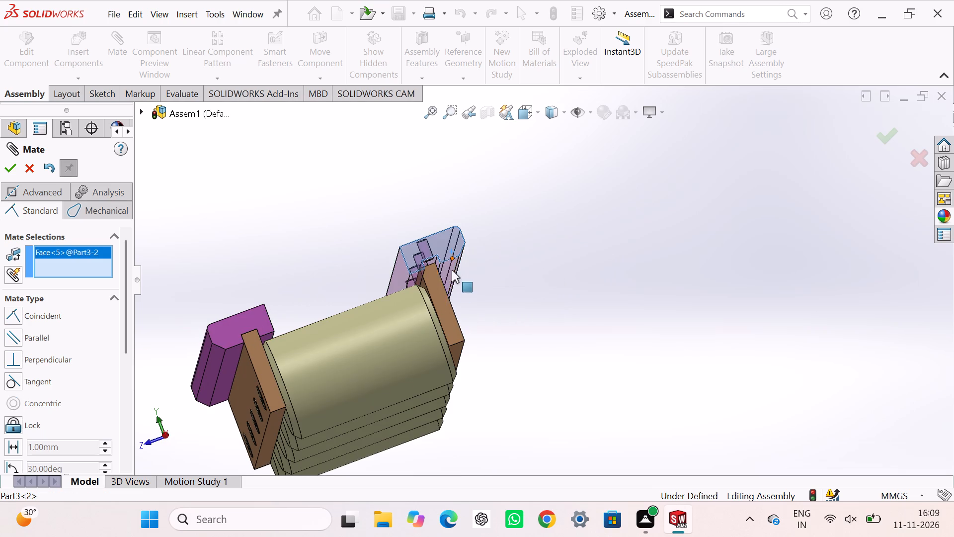
pyautogui.click(442, 295)
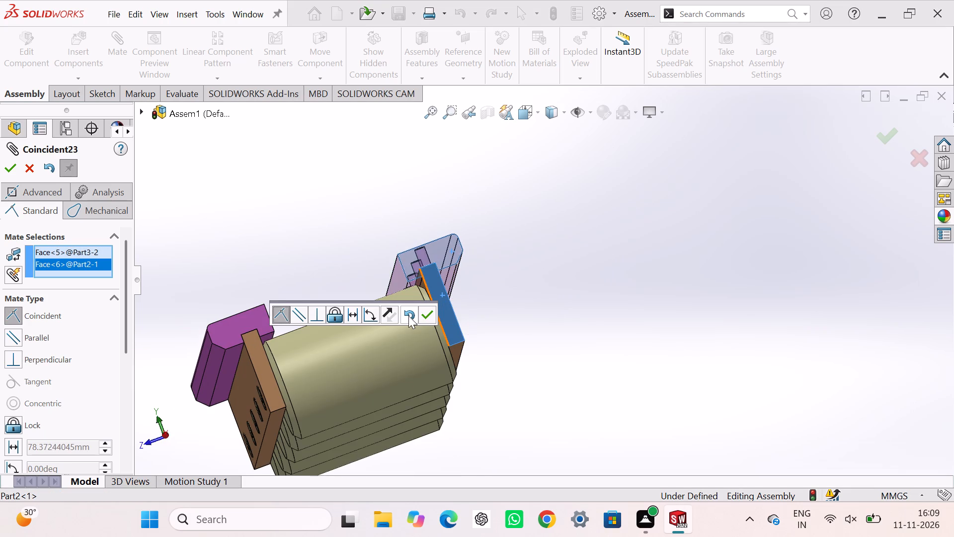
pyautogui.click(423, 313)
pyautogui.scroll(4, 469, 330)
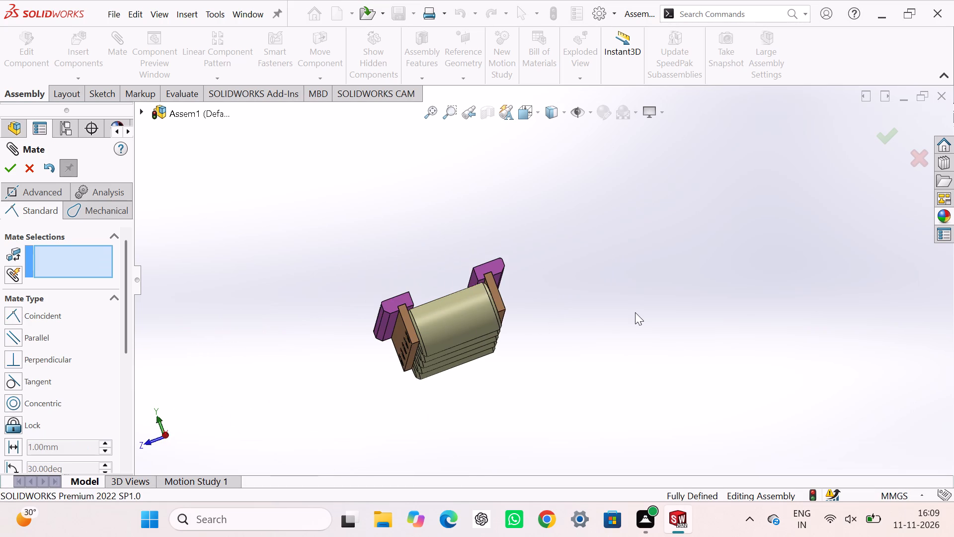
pyautogui.click(635, 312)
pyautogui.moveTo(635, 312); pyautogui.dragTo(701, 329, button='middle')
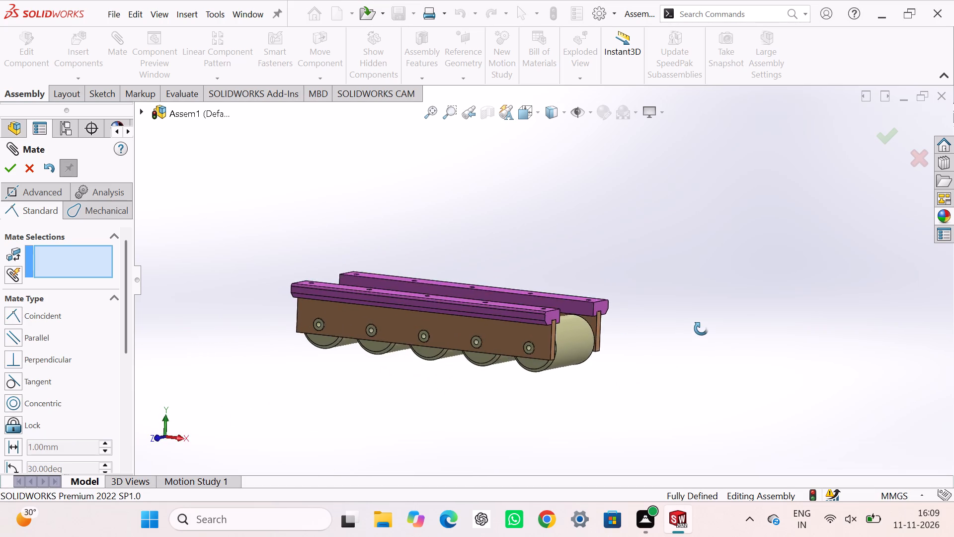
pyautogui.moveTo(701, 329); pyautogui.dragTo(691, 427, button='middle')
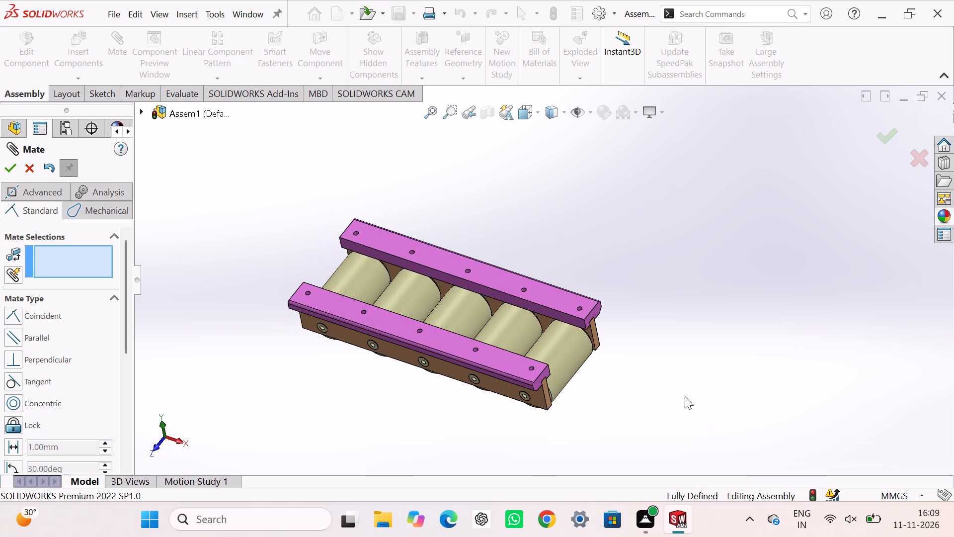
pyautogui.doubleClick(671, 272)
pyautogui.click(5, 171)
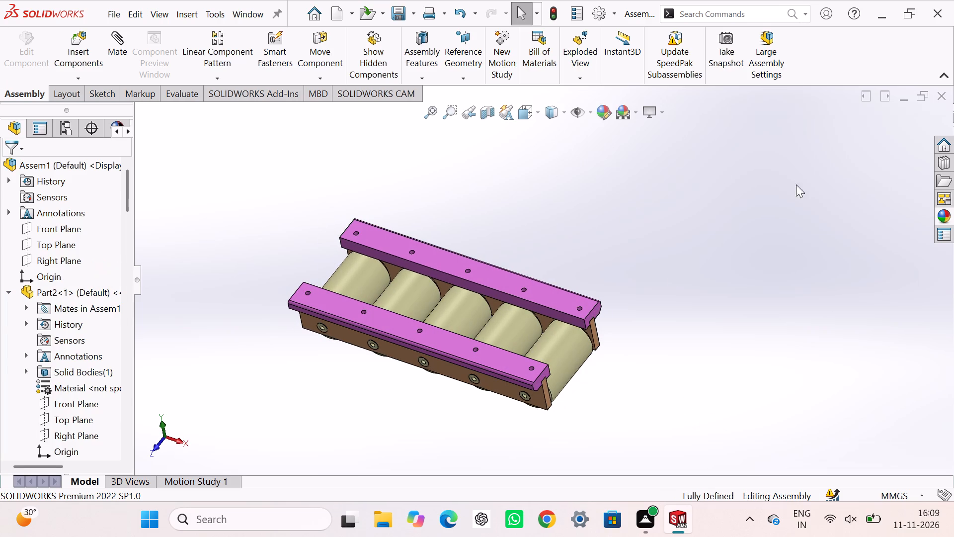
# Insert the ten-hole plate, Part4, into the assembly above the two grooved strips.
pyautogui.moveTo(616, 232); pyautogui.dragTo(603, 226)
pyautogui.click(83, 33)
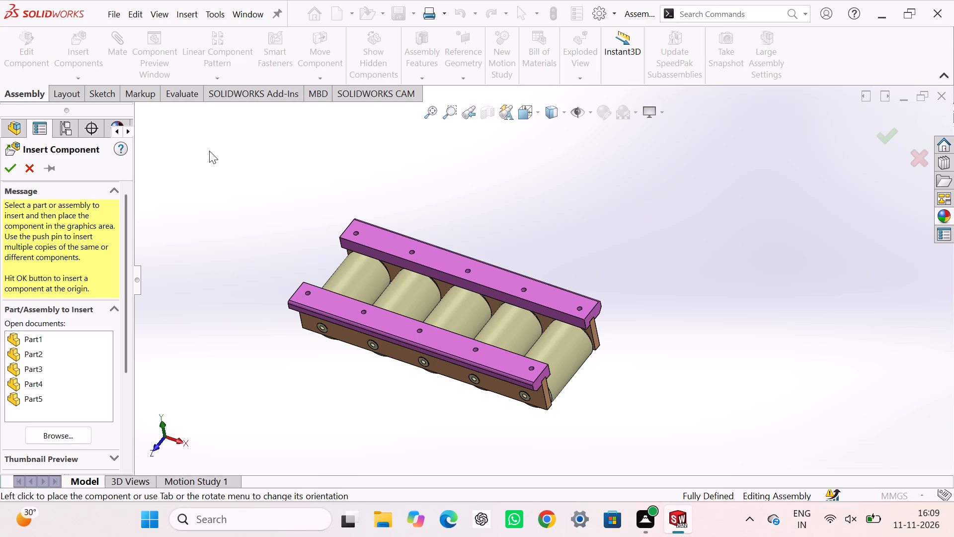
pyautogui.click(39, 383)
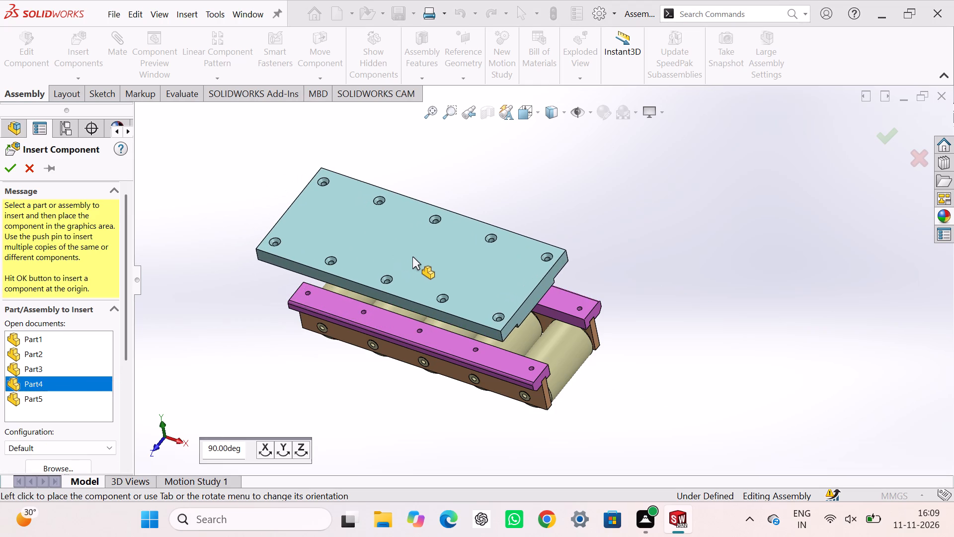
pyautogui.click(412, 257)
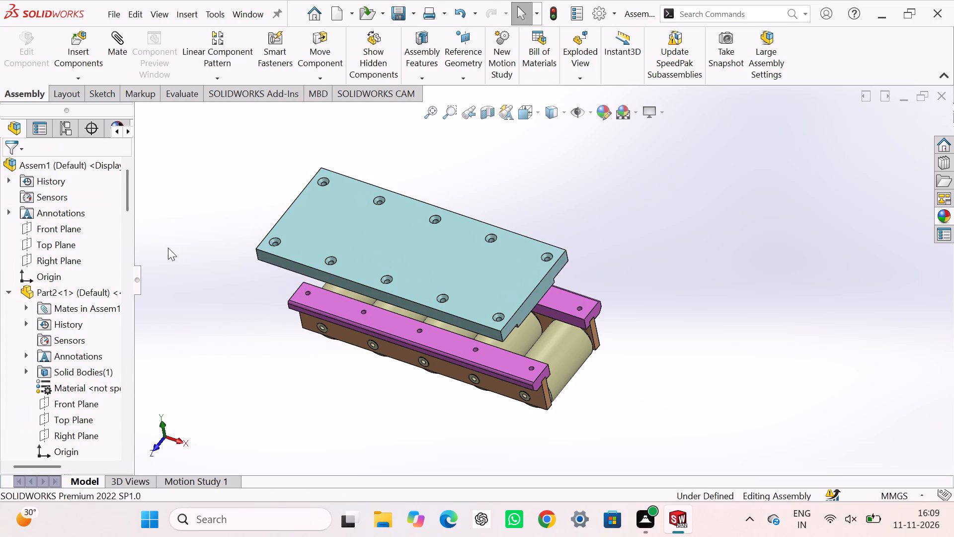
# Add a concentric mate between Part4's corner hole and the matching end hole of the first Part3 strip.
pyautogui.moveTo(220, 253); pyautogui.dragTo(214, 240)
pyautogui.click(118, 43)
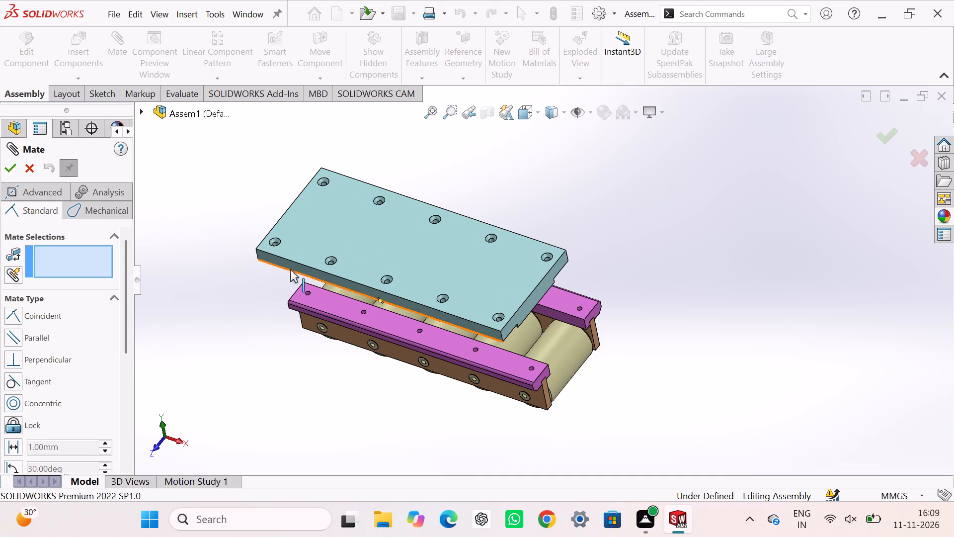
pyautogui.scroll(-8, 290, 249)
pyautogui.click(436, 262)
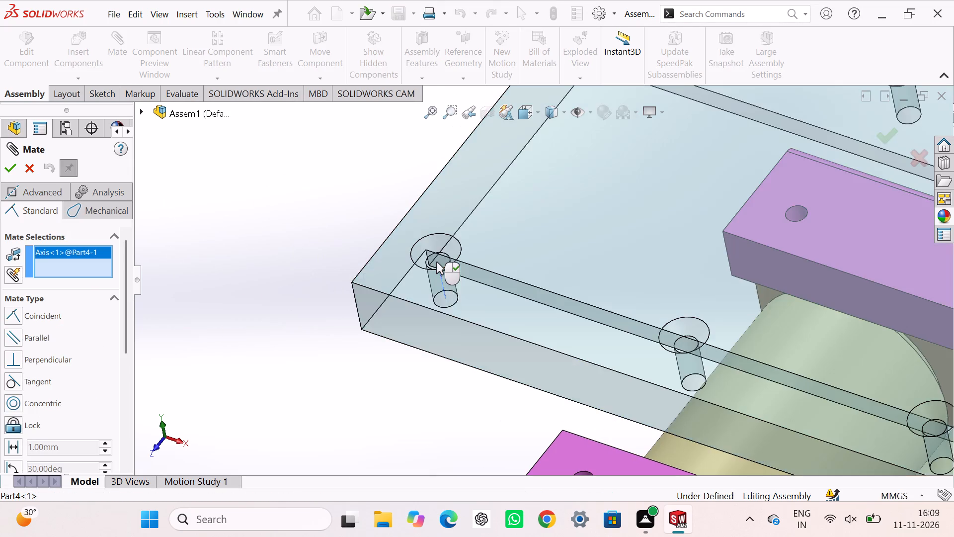
pyautogui.scroll(7, 438, 269)
pyautogui.scroll(-8, 567, 351)
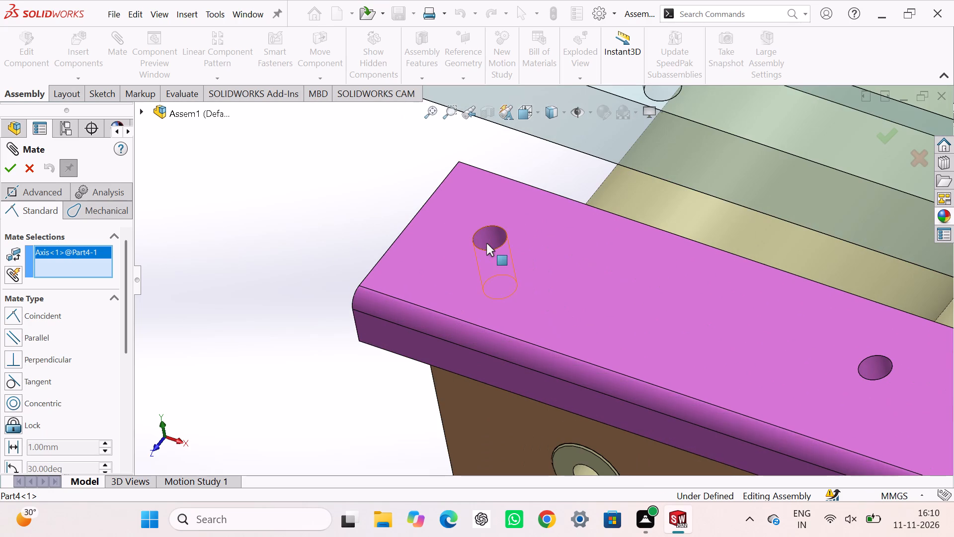
pyautogui.click(486, 239)
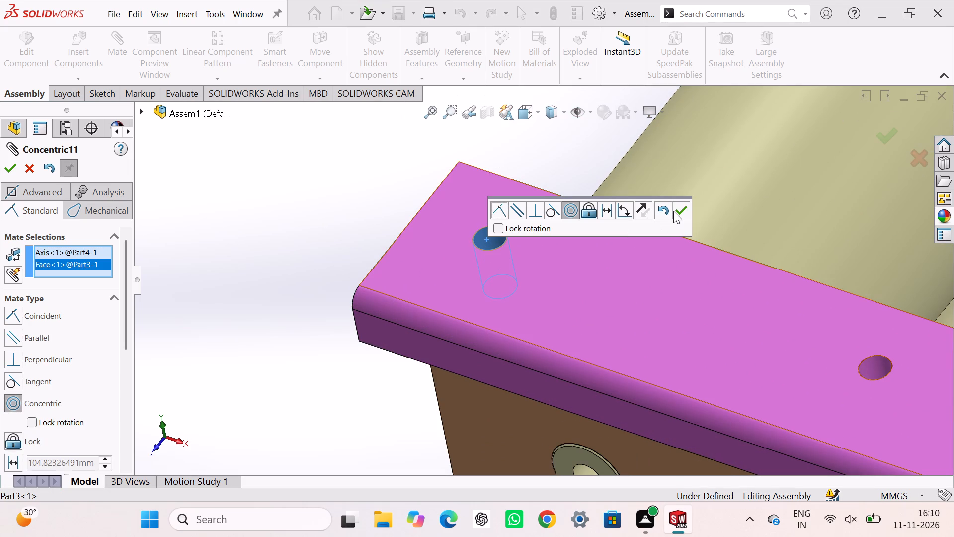
pyautogui.click(683, 209)
# Add a concentric mate between the first Part3's second hole and the second hole in Part4's adjacent row.
pyautogui.scroll(3, 681, 241)
pyautogui.scroll(-1, 686, 264)
pyautogui.scroll(4, 708, 290)
pyautogui.scroll(-4, 691, 302)
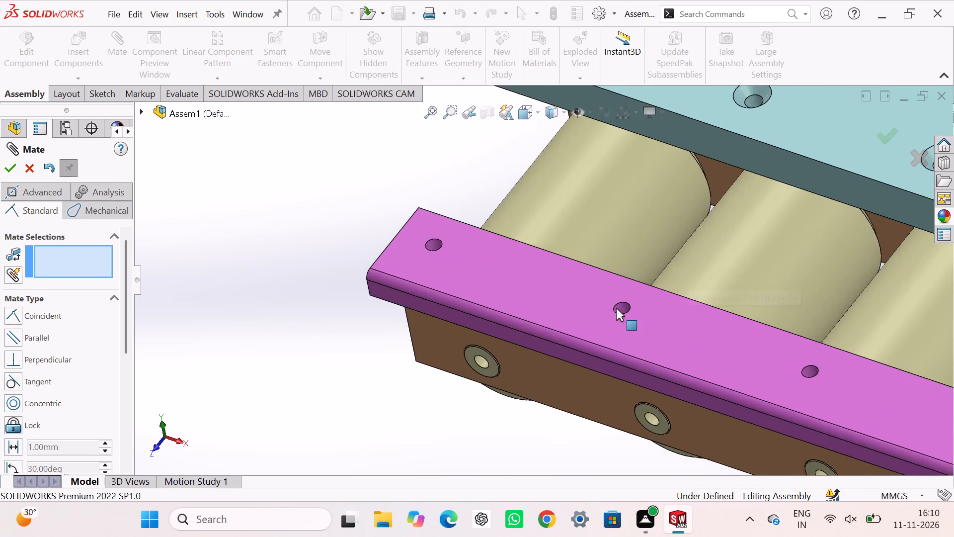
pyautogui.scroll(-3, 616, 308)
pyautogui.click(610, 299)
pyautogui.scroll(8, 610, 298)
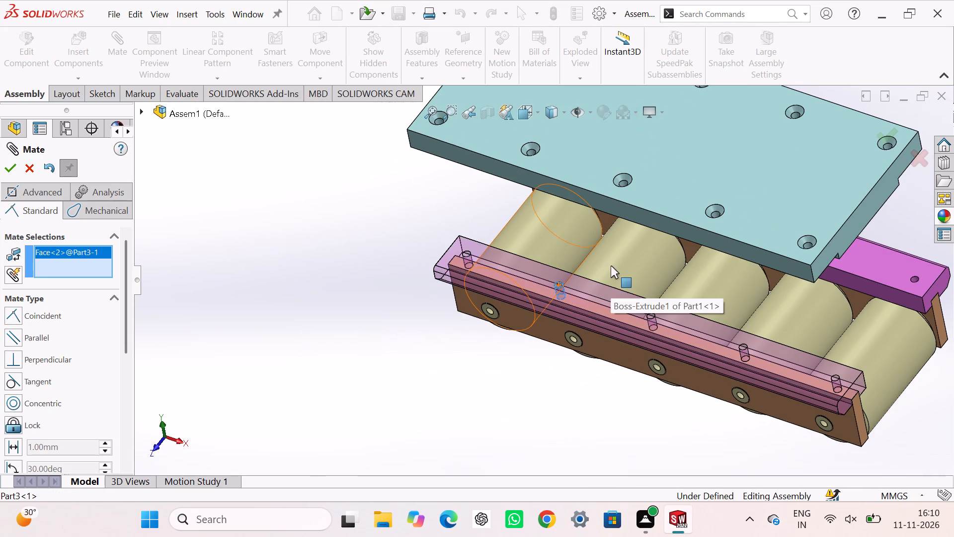
pyautogui.scroll(-3, 537, 160)
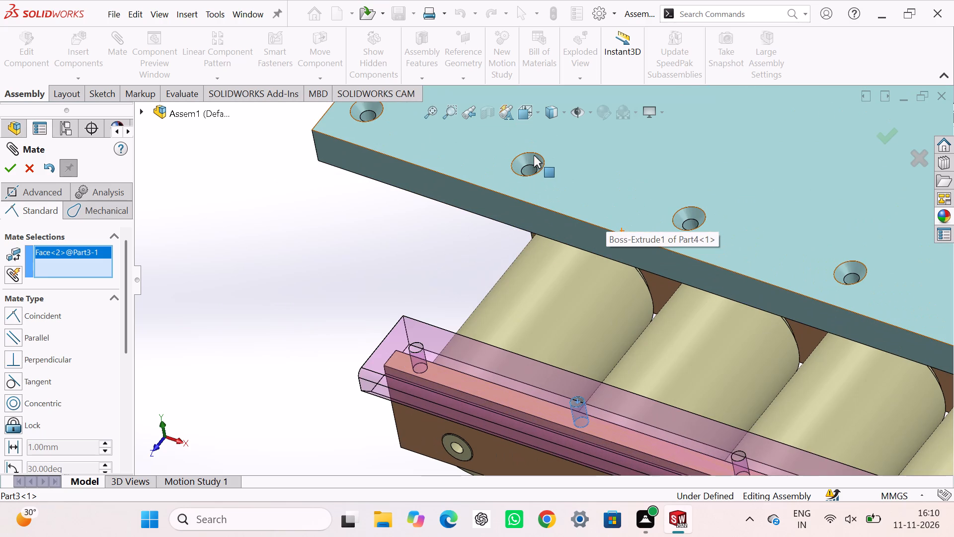
pyautogui.scroll(-4, 526, 163)
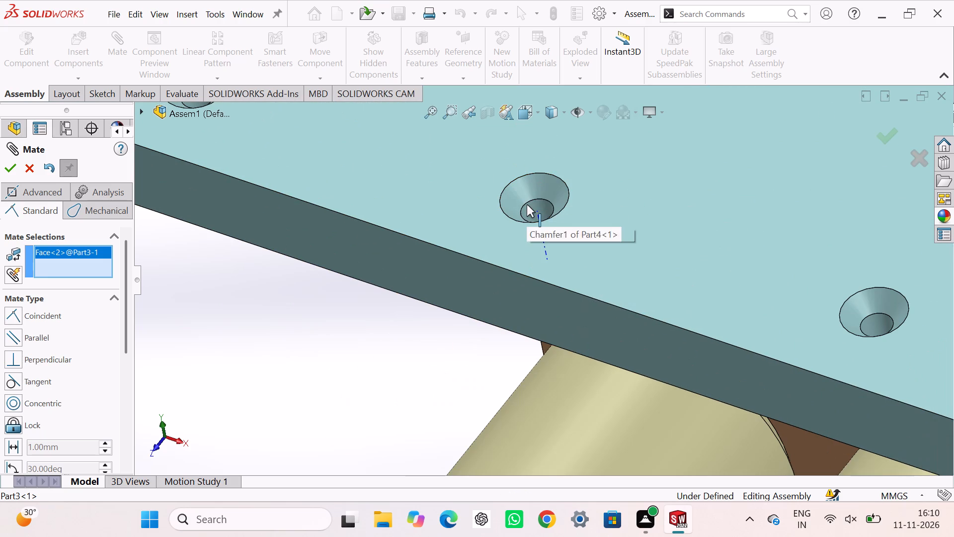
pyautogui.click(527, 204)
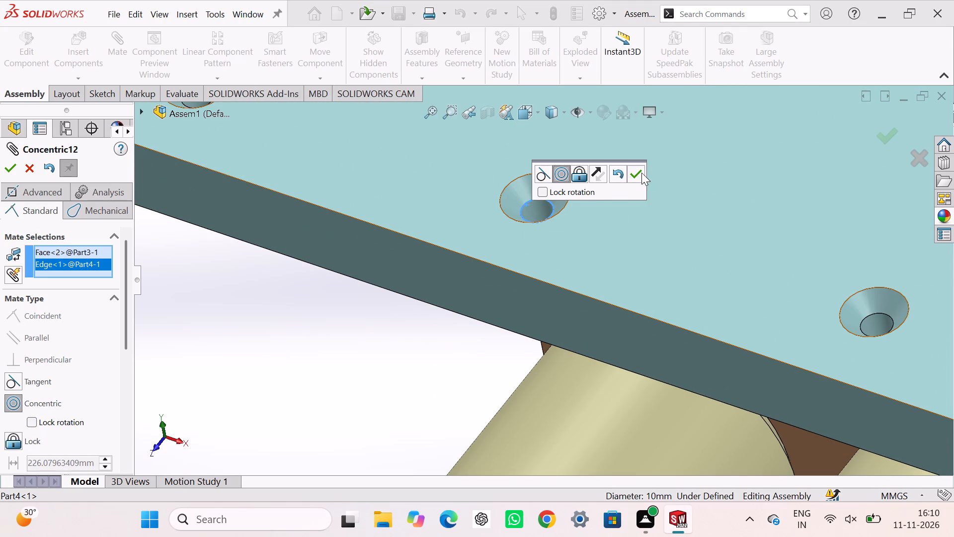
pyautogui.click(636, 171)
# Add a concentric mate between the middle hole of Part4's row and the first Part3's middle hole.
pyautogui.scroll(4, 629, 175)
pyautogui.scroll(1, 687, 299)
pyautogui.scroll(-2, 687, 298)
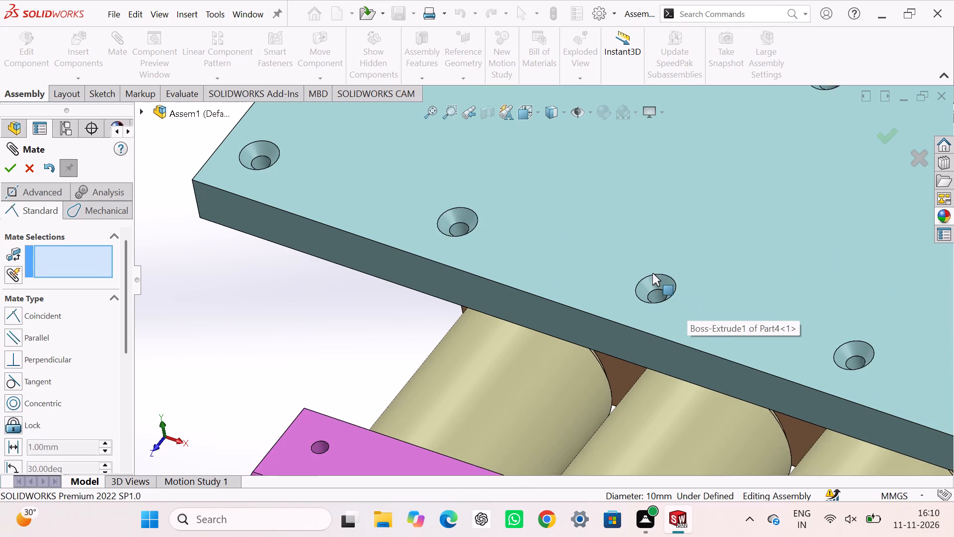
pyautogui.scroll(-3, 652, 273)
pyautogui.click(638, 311)
pyautogui.scroll(9, 638, 311)
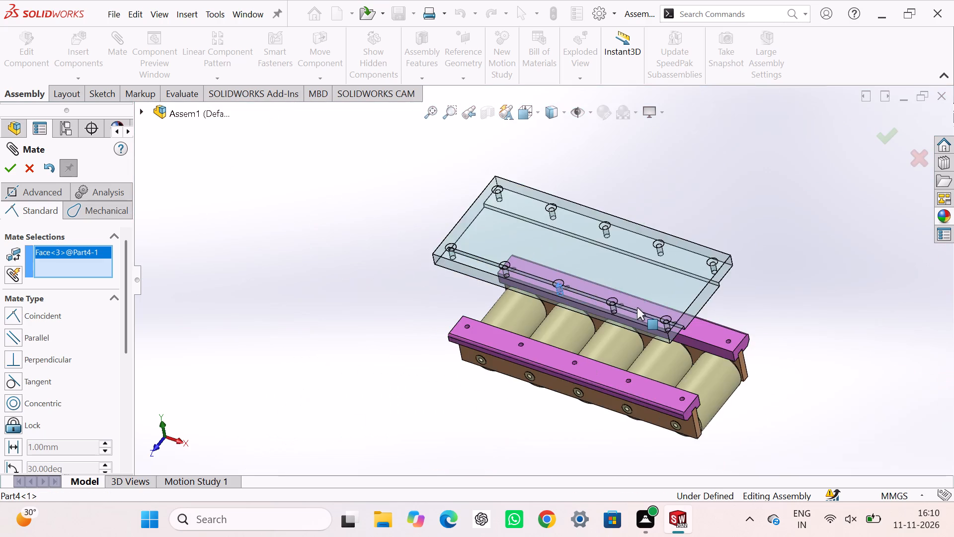
pyautogui.scroll(-9, 628, 315)
pyautogui.scroll(-3, 429, 379)
pyautogui.click(392, 389)
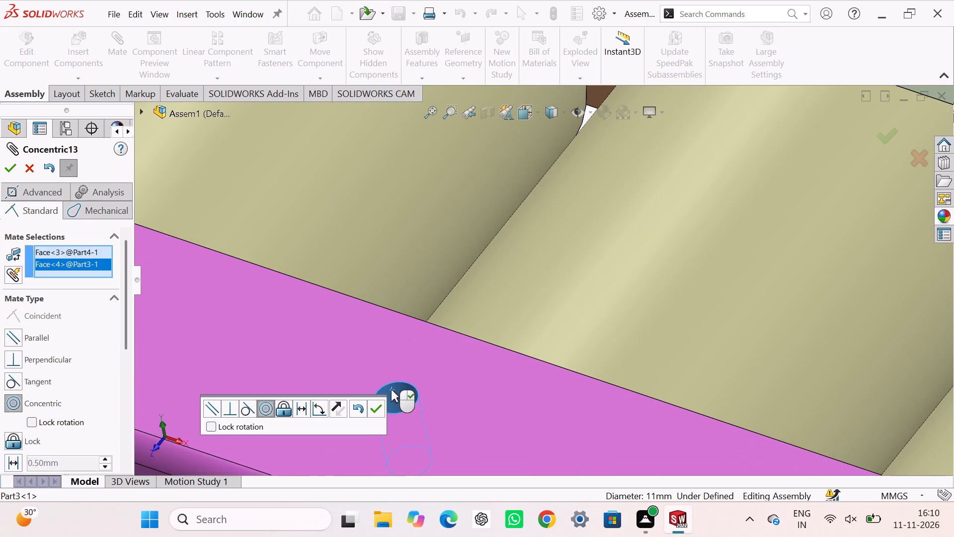
pyautogui.click(372, 405)
# Add a concentric mate between the first Part3's fourth hole and the fourth hole of Part4's row.
pyautogui.scroll(5, 376, 403)
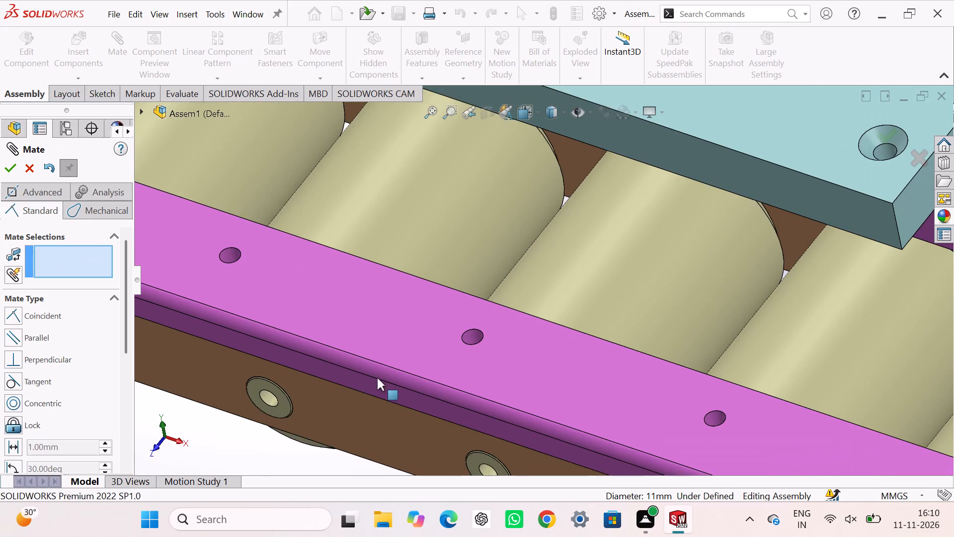
pyautogui.scroll(1, 706, 377)
pyautogui.scroll(-7, 677, 394)
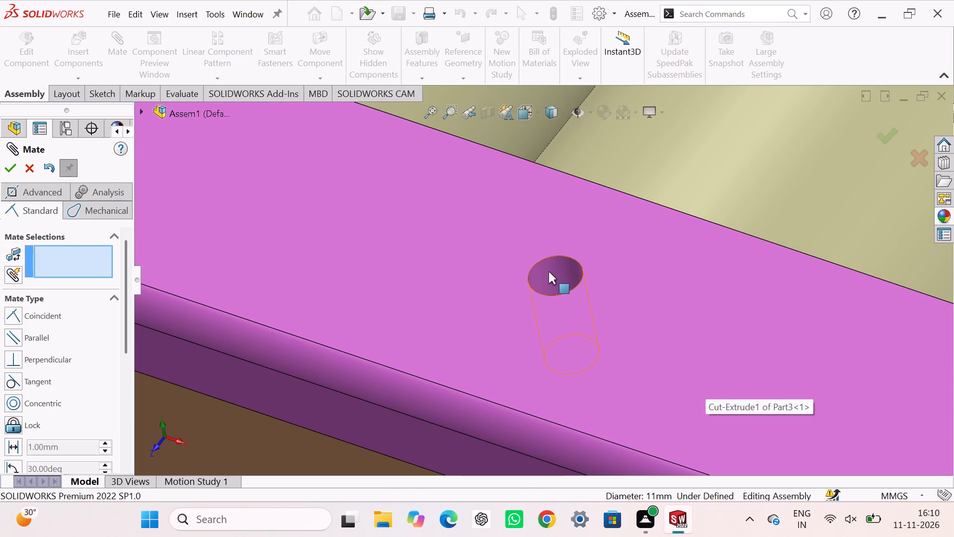
pyautogui.click(549, 272)
pyautogui.scroll(9, 549, 272)
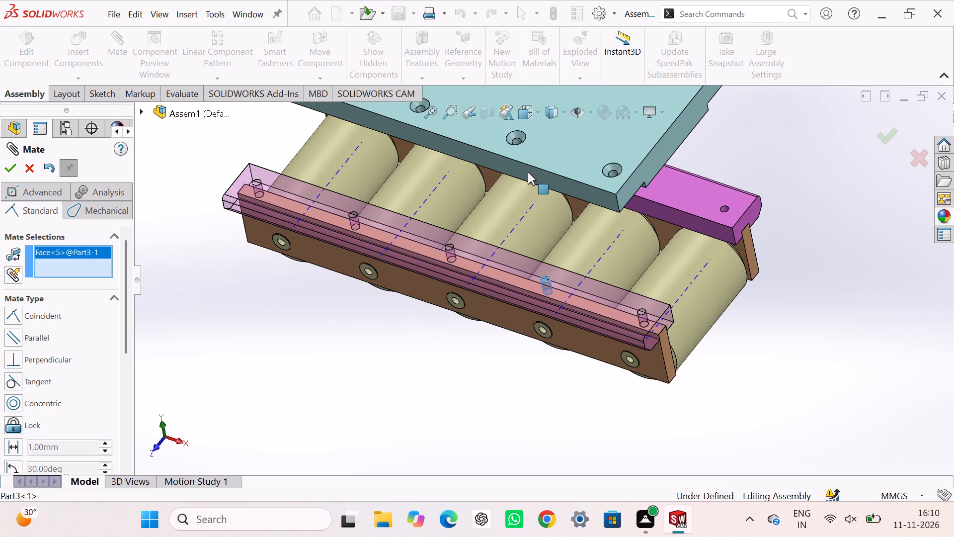
pyautogui.scroll(-7, 514, 146)
pyautogui.click(550, 237)
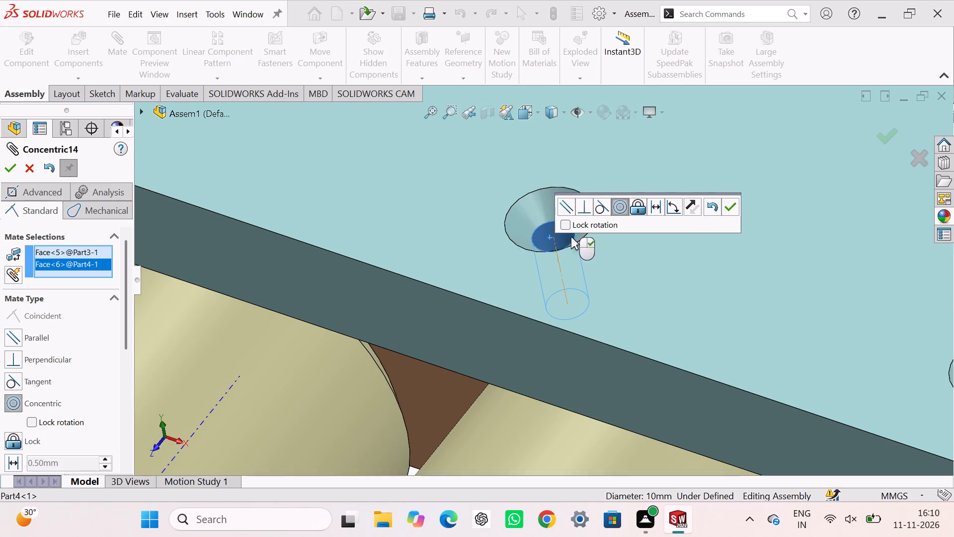
pyautogui.click(734, 203)
# Add a concentric mate between the last hole of Part4's row and the first Part3's last hole.
pyautogui.scroll(5, 710, 240)
pyautogui.scroll(3, 698, 319)
pyautogui.scroll(-2, 660, 319)
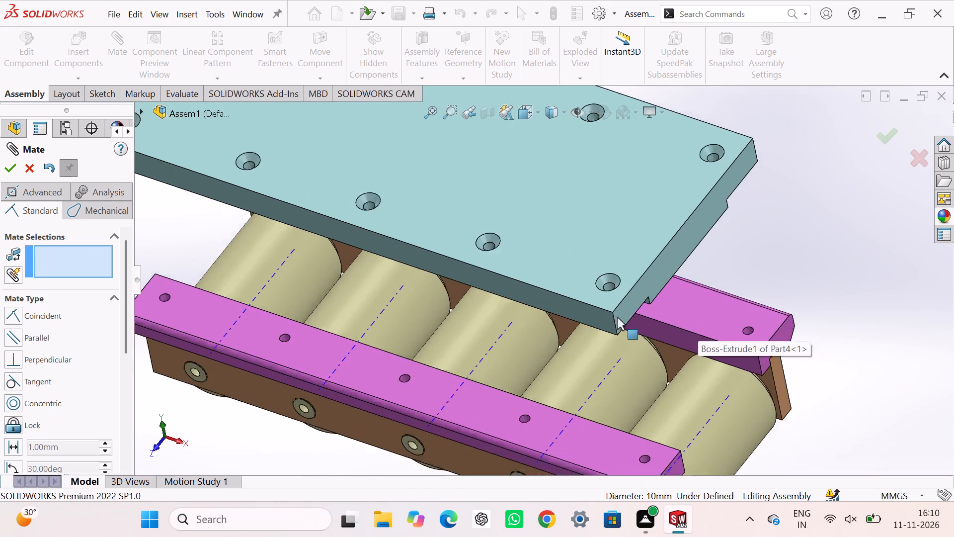
pyautogui.scroll(-5, 617, 317)
pyautogui.click(603, 258)
pyautogui.scroll(6, 603, 259)
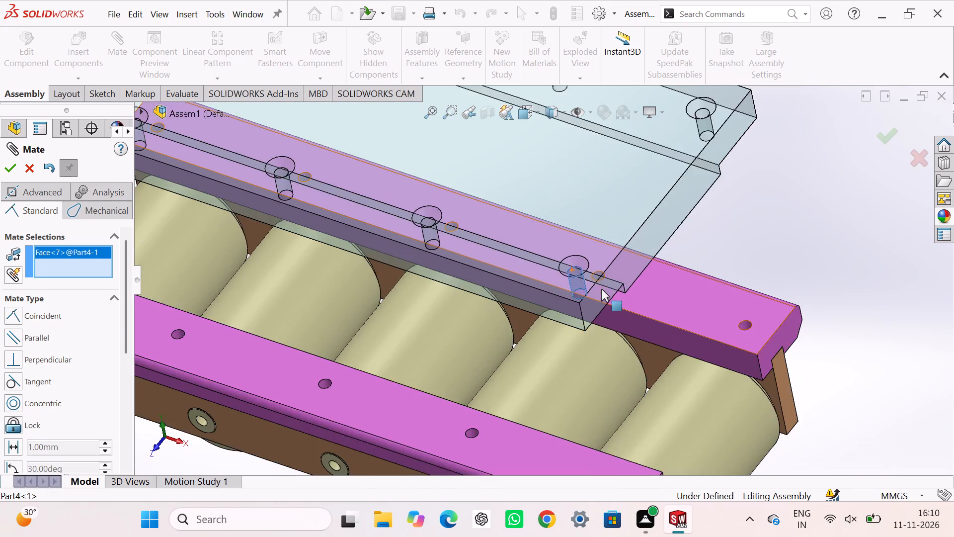
pyautogui.scroll(2, 601, 289)
pyautogui.scroll(-8, 576, 380)
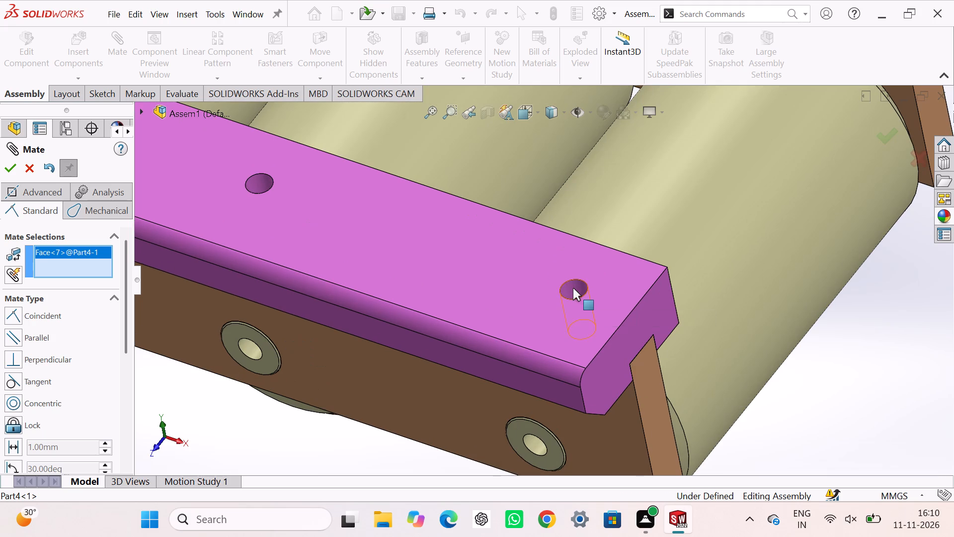
pyautogui.click(573, 288)
pyautogui.click(758, 305)
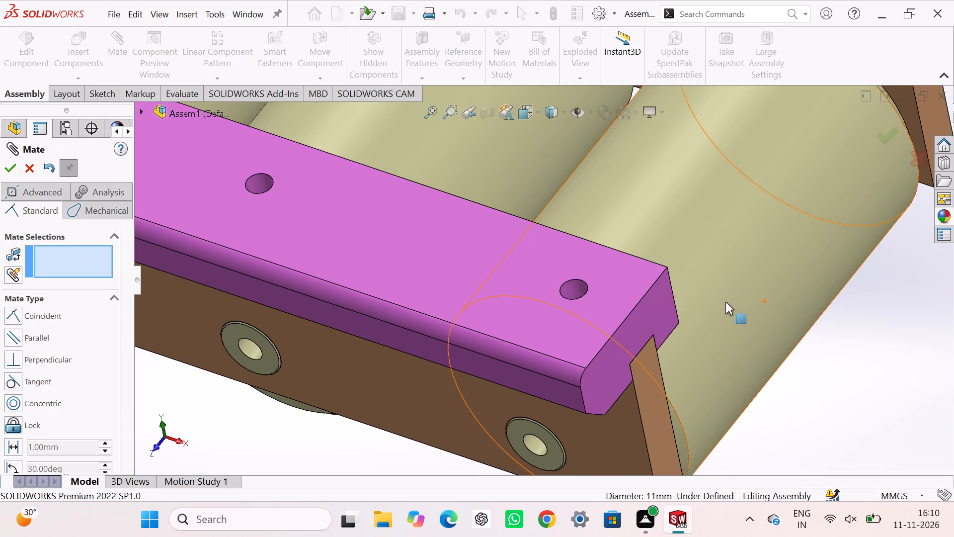
# Add a coincident mate between Part4's end face and the first Part3's end face.
pyautogui.scroll(8, 725, 302)
pyautogui.click(557, 173)
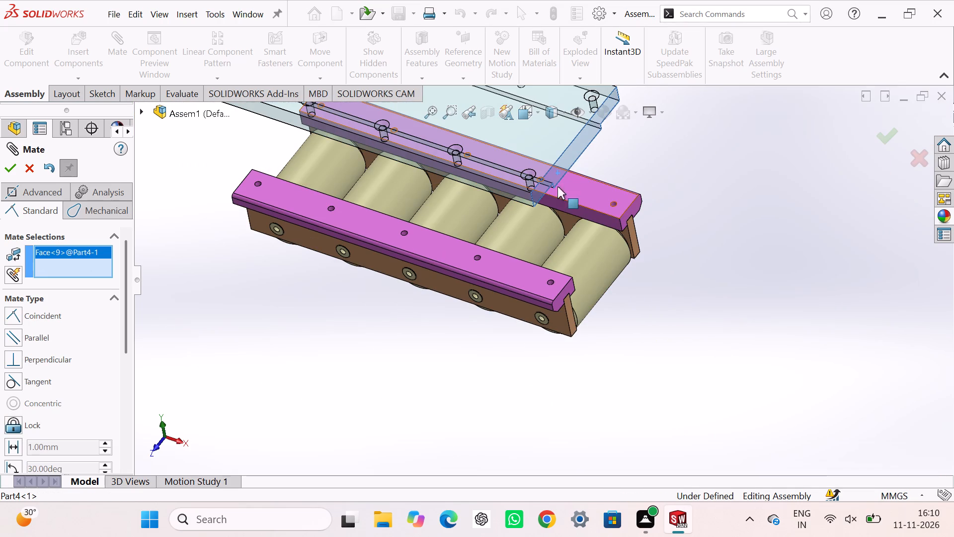
pyautogui.click(561, 296)
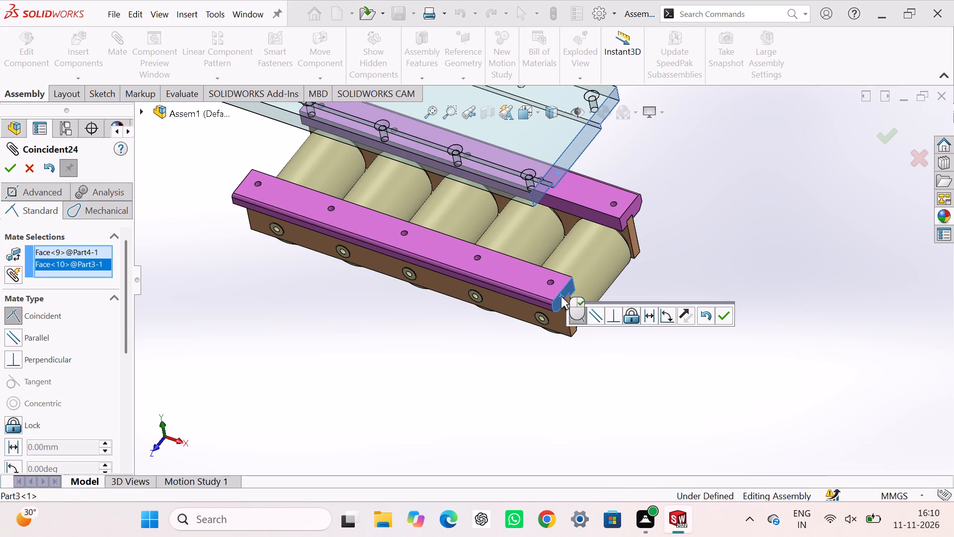
pyautogui.click(725, 314)
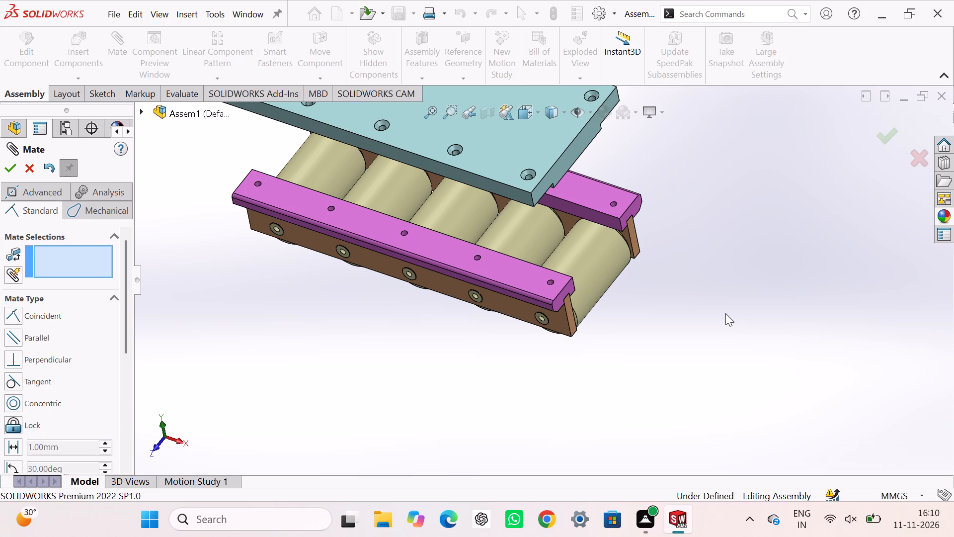
pyautogui.click(725, 315)
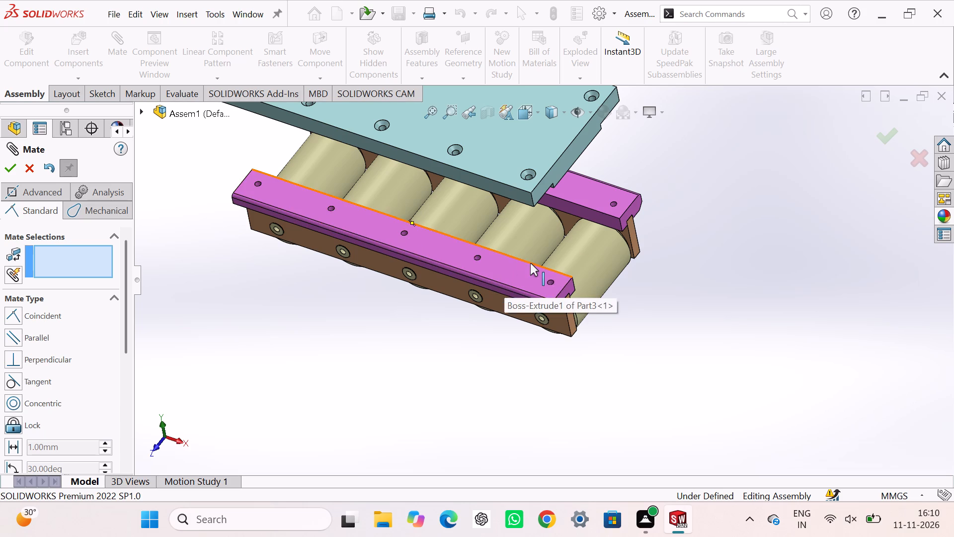
# Add a coincident mate between the side wall of the step under Part4 and the first Part3's inner side face.
pyautogui.moveTo(530, 263); pyautogui.dragTo(515, 150, button='middle')
pyautogui.scroll(-4, 516, 146)
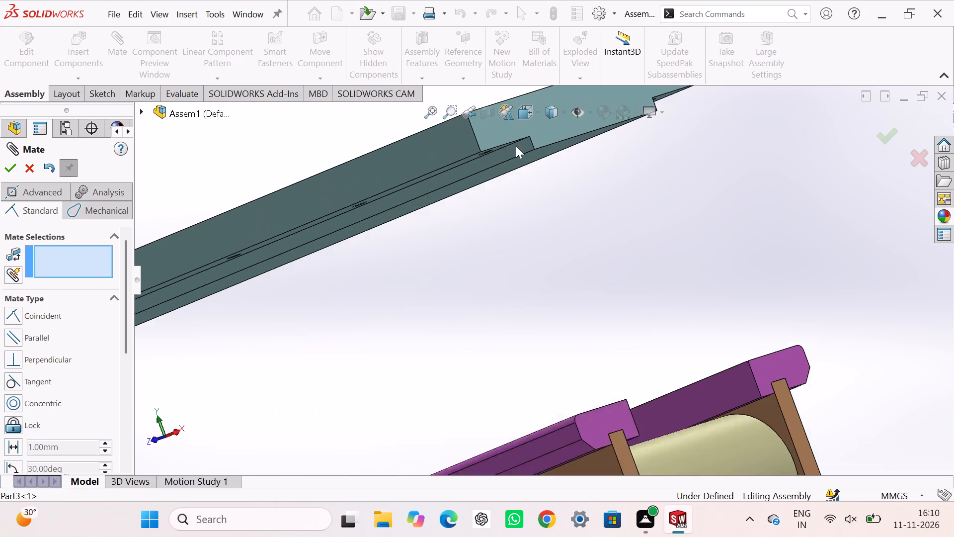
pyautogui.scroll(-1, 516, 146)
pyautogui.click(492, 170)
pyautogui.moveTo(509, 252); pyautogui.dragTo(462, 313, button='middle')
pyautogui.scroll(8, 462, 313)
pyautogui.moveTo(455, 347); pyautogui.dragTo(428, 358, button='middle')
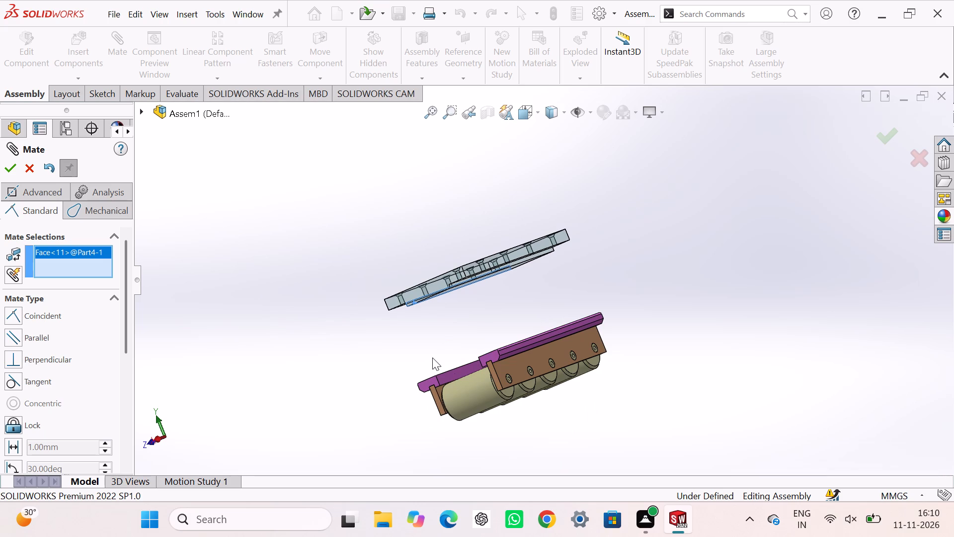
pyautogui.click(443, 376)
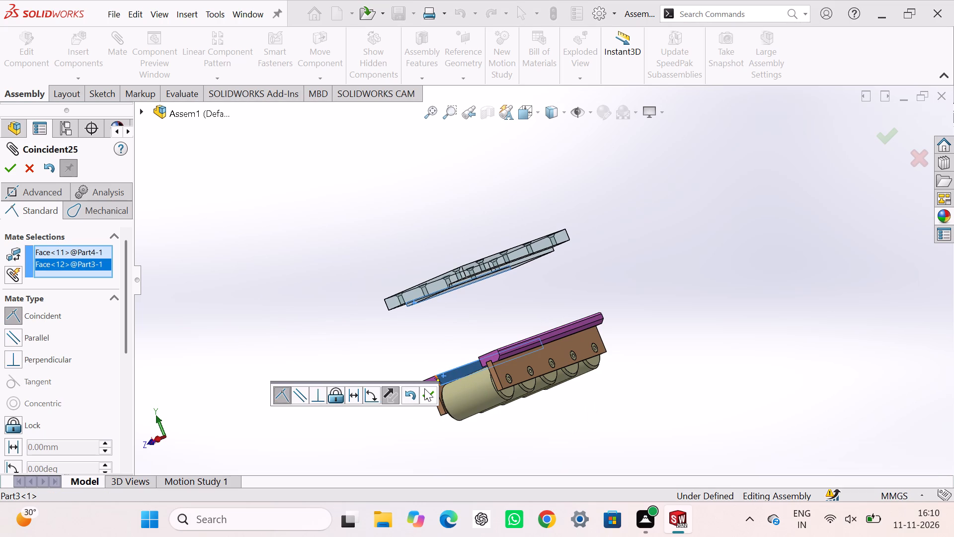
pyautogui.click(424, 391)
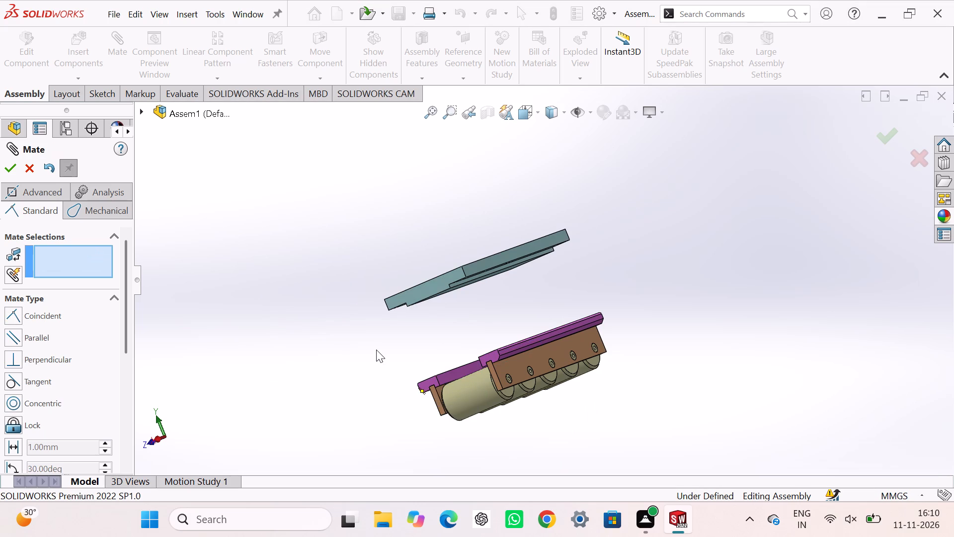
# Add a coincident mate between Part4's drilled underside ledge and the first Part3's top face.
pyautogui.moveTo(376, 350); pyautogui.dragTo(407, 279, button='middle')
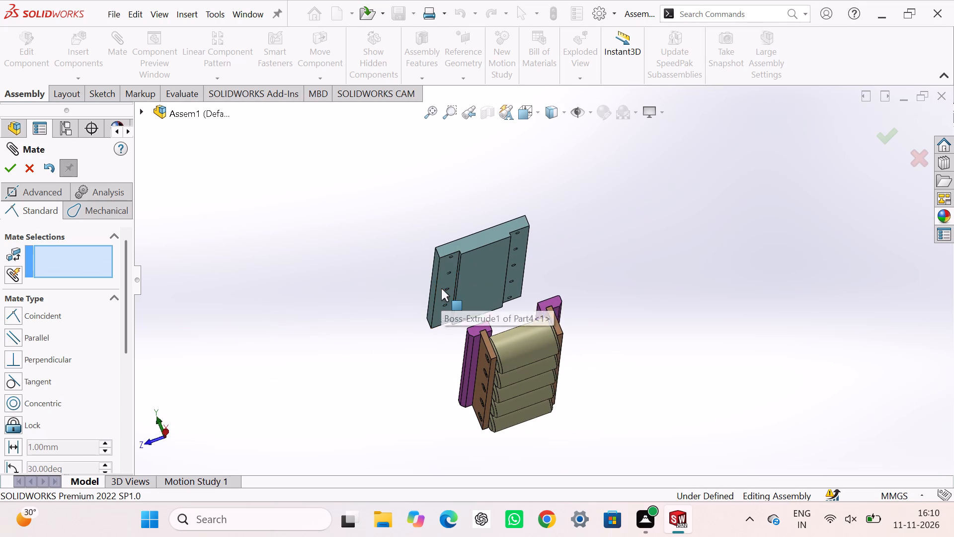
pyautogui.click(441, 288)
pyautogui.moveTo(446, 330); pyautogui.dragTo(481, 436, button='middle')
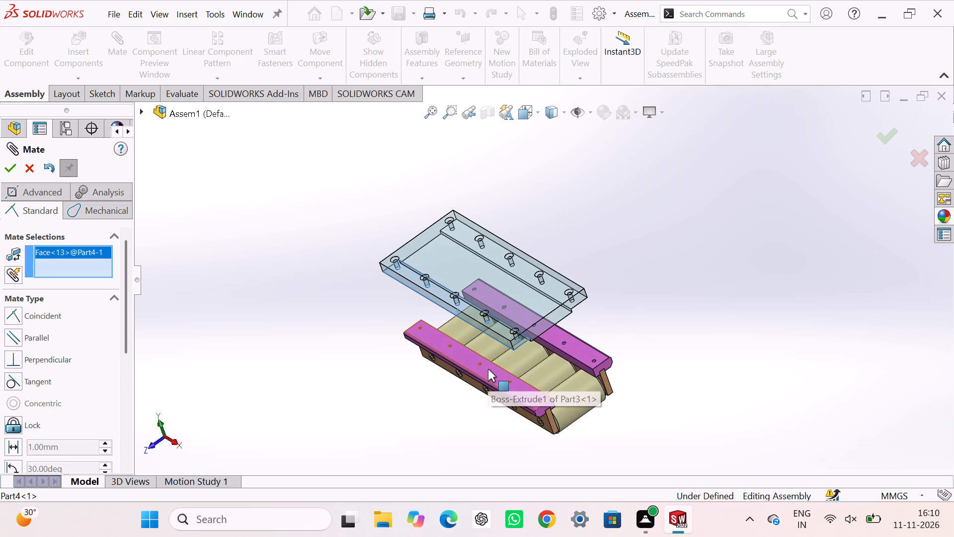
pyautogui.click(488, 369)
pyautogui.click(652, 387)
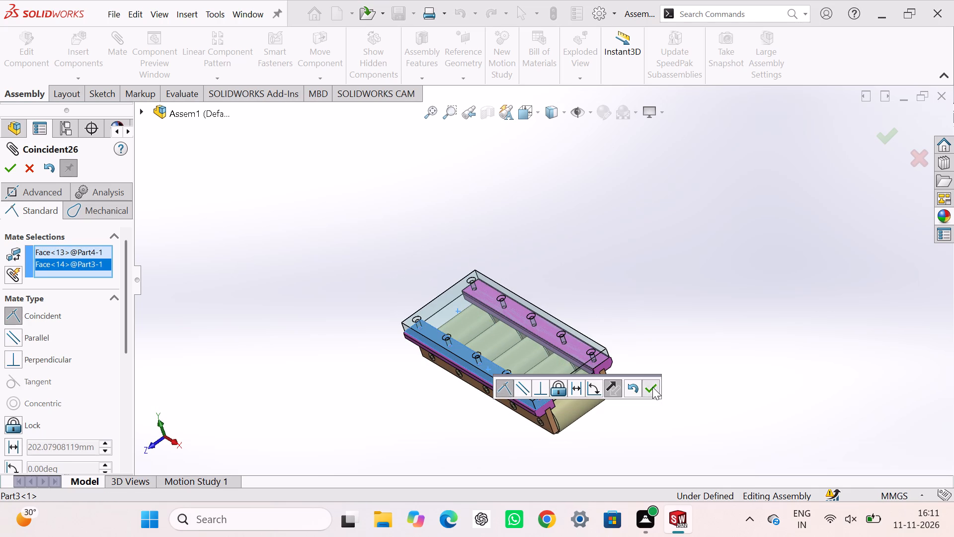
pyautogui.click(716, 282)
# Examine the assembly from below, the side and above to check Part4's seating on the strips and its hole alignment.
pyautogui.moveTo(679, 316); pyautogui.dragTo(588, 328, button='middle')
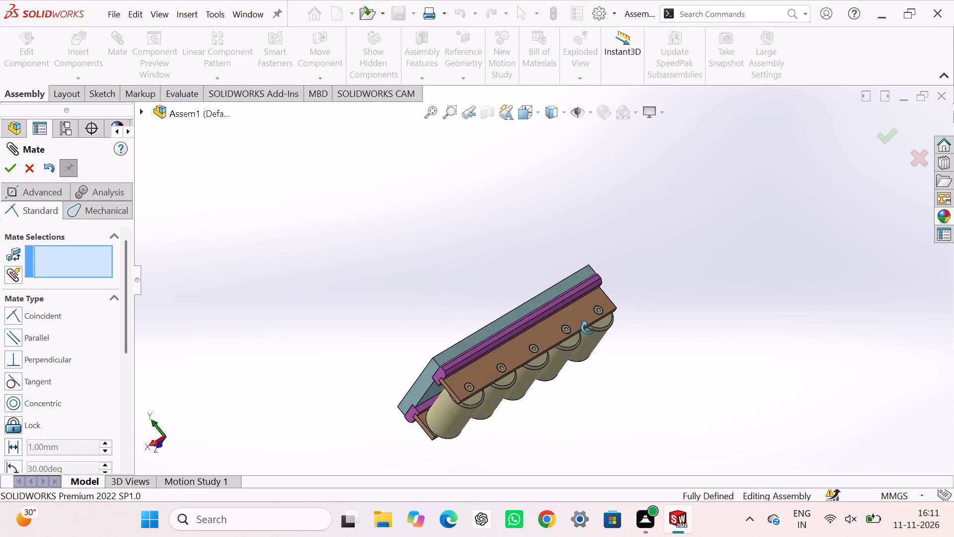
pyautogui.moveTo(588, 328); pyautogui.dragTo(504, 497, button='middle')
pyautogui.moveTo(504, 401); pyautogui.dragTo(504, 401, button='middle')
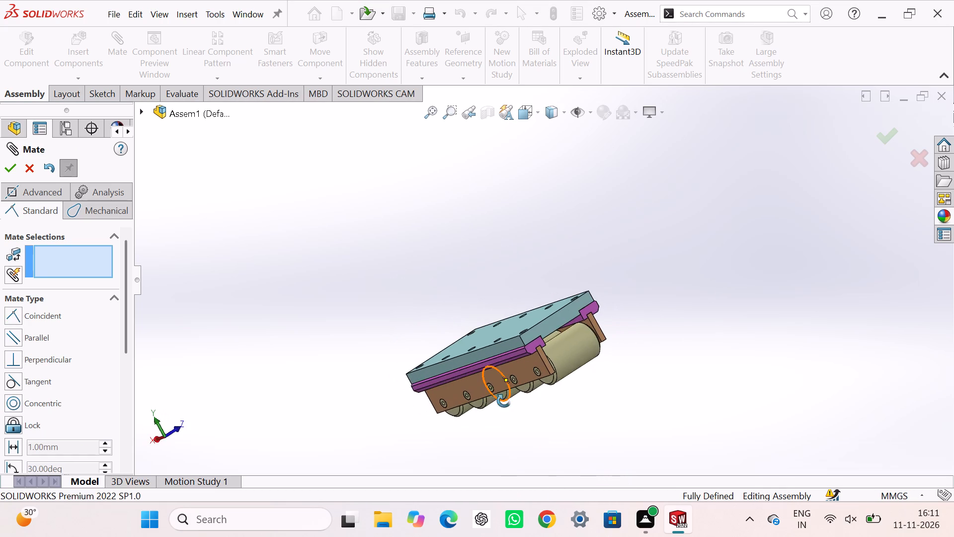
pyautogui.moveTo(504, 401); pyautogui.dragTo(566, 481, button='middle')
pyautogui.scroll(-6, 565, 406)
pyautogui.scroll(3, 561, 385)
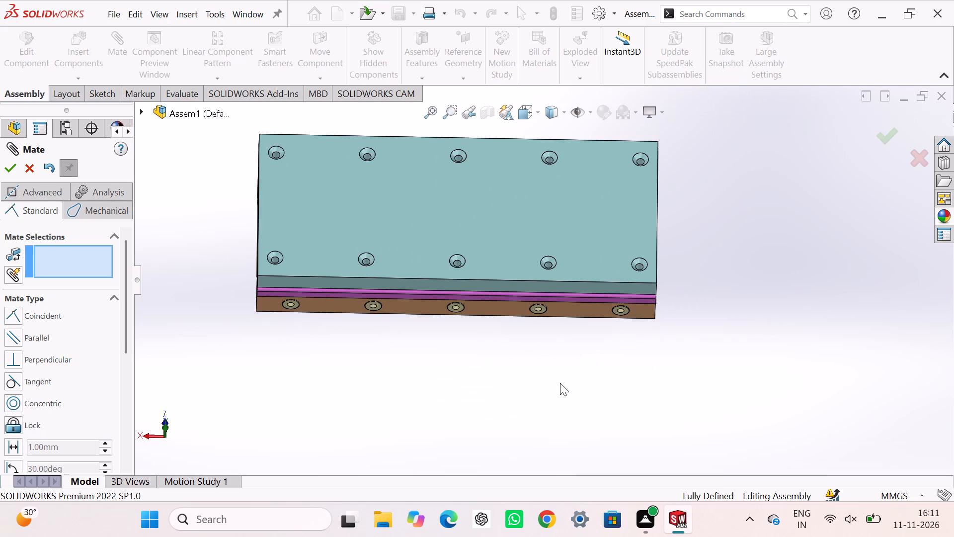
pyautogui.moveTo(558, 380); pyautogui.dragTo(556, 446, button='middle')
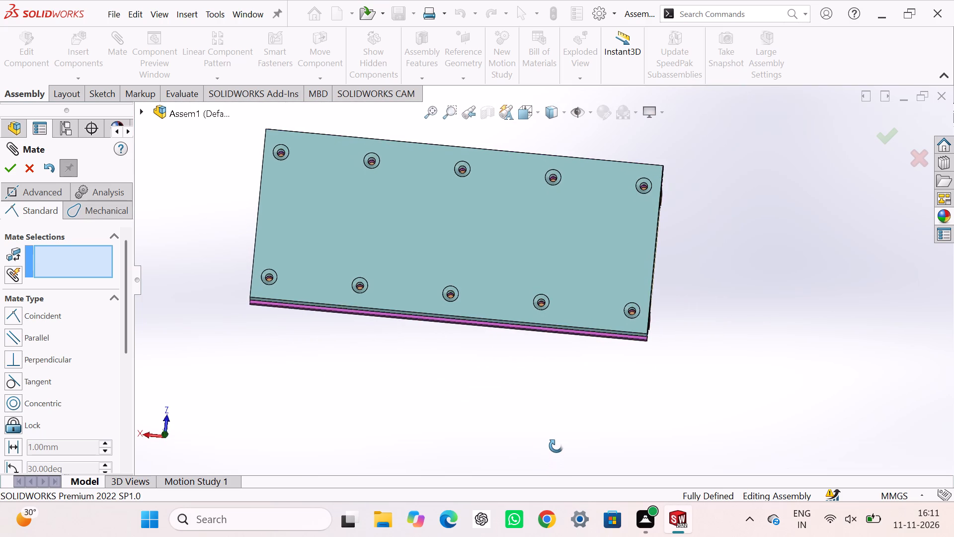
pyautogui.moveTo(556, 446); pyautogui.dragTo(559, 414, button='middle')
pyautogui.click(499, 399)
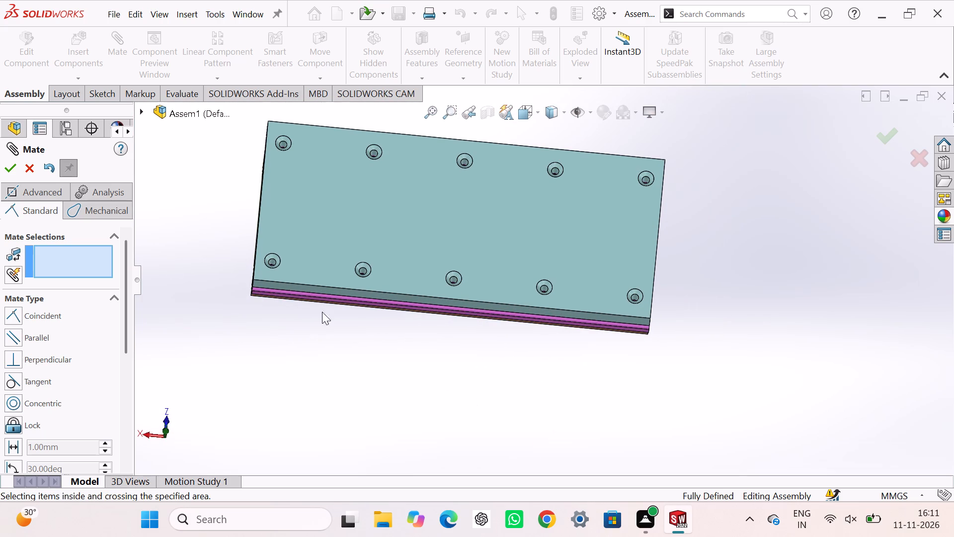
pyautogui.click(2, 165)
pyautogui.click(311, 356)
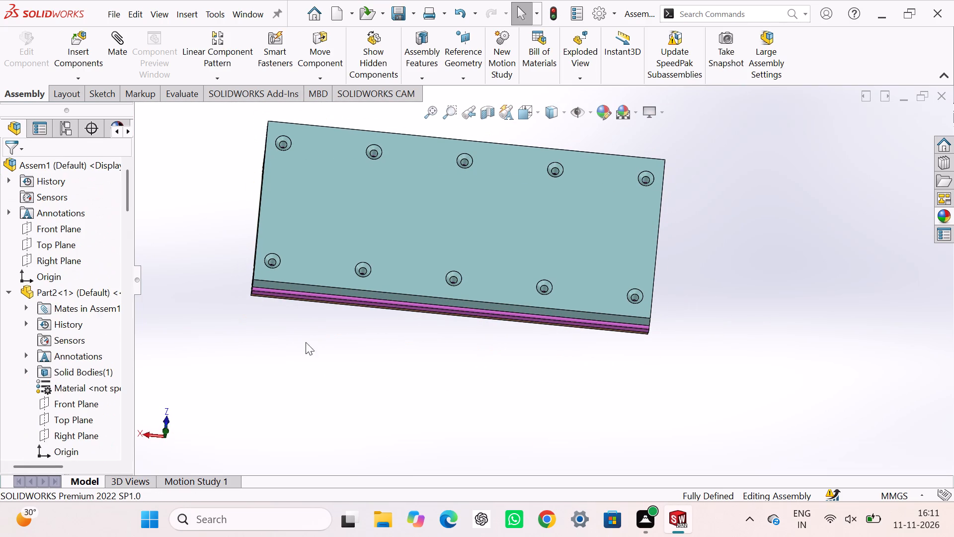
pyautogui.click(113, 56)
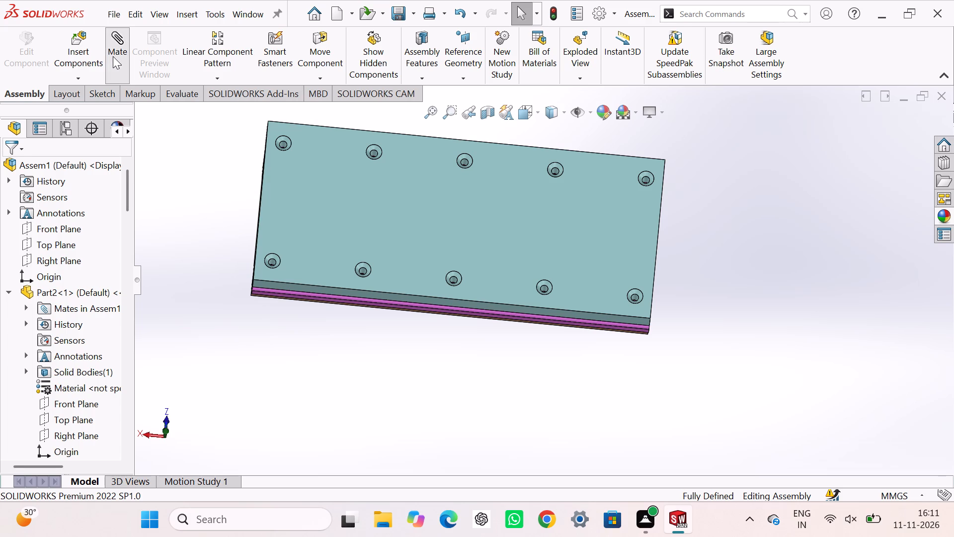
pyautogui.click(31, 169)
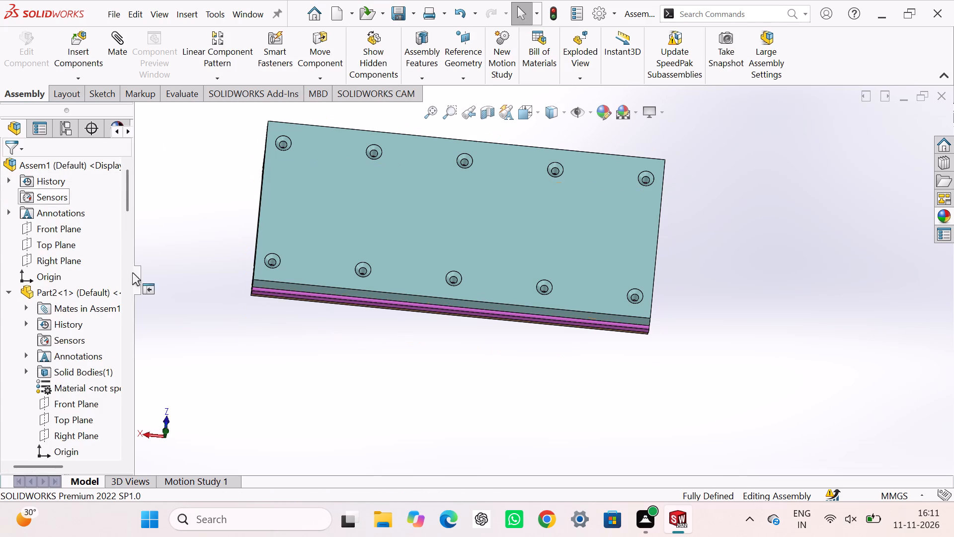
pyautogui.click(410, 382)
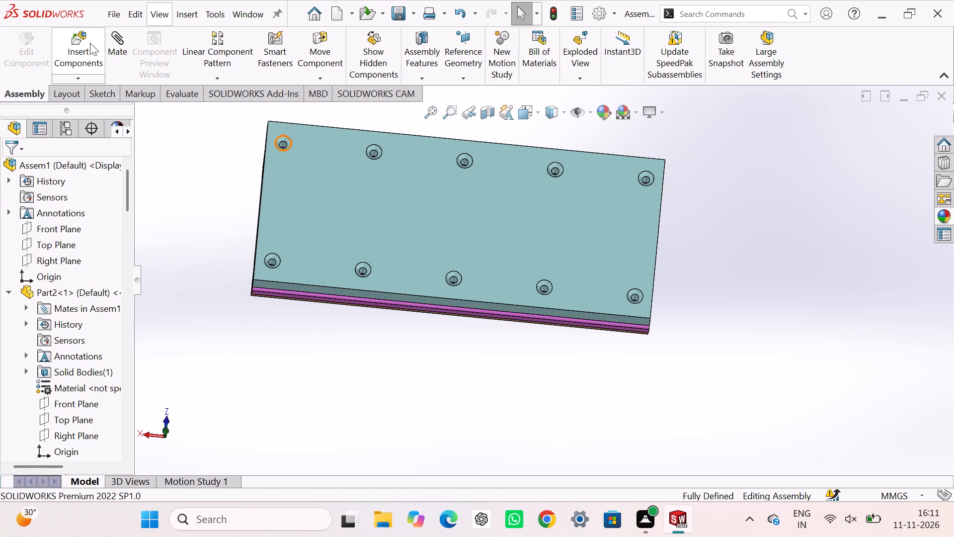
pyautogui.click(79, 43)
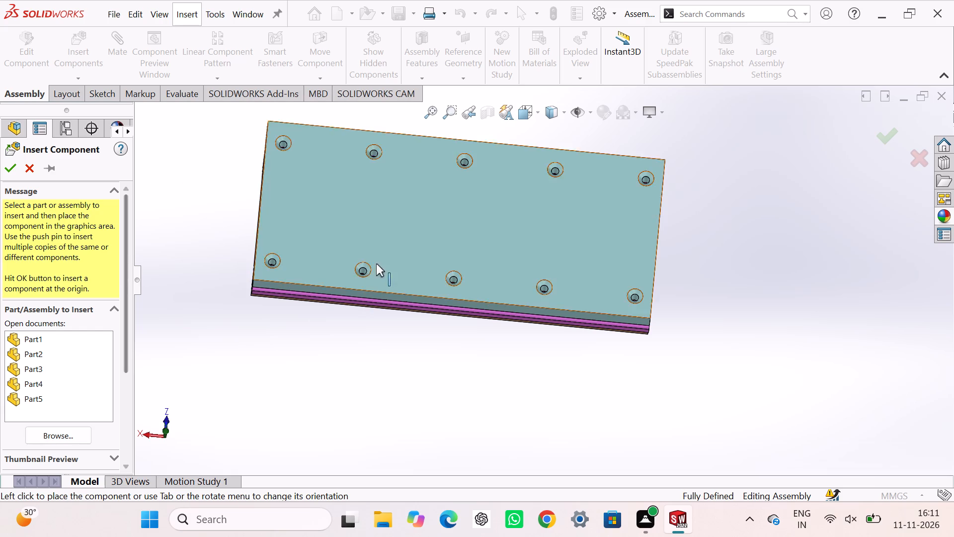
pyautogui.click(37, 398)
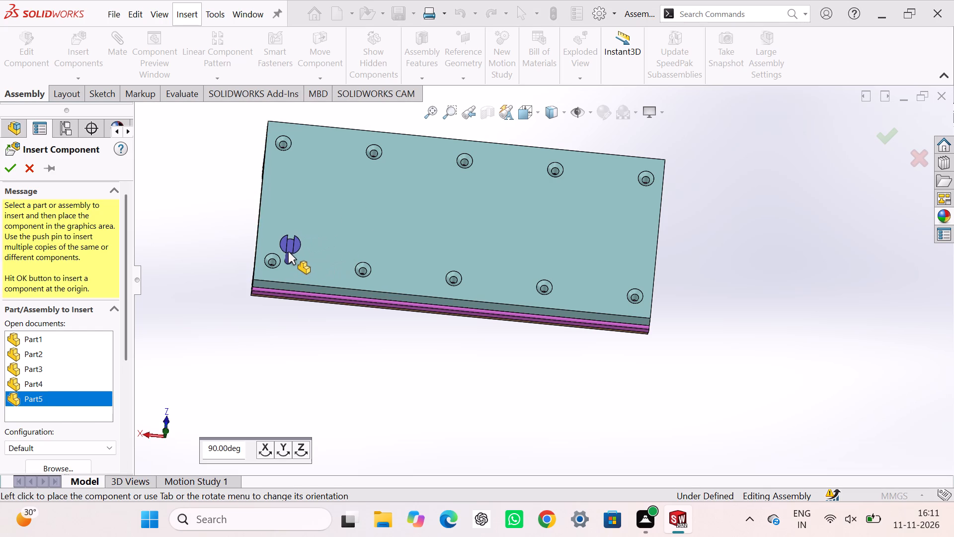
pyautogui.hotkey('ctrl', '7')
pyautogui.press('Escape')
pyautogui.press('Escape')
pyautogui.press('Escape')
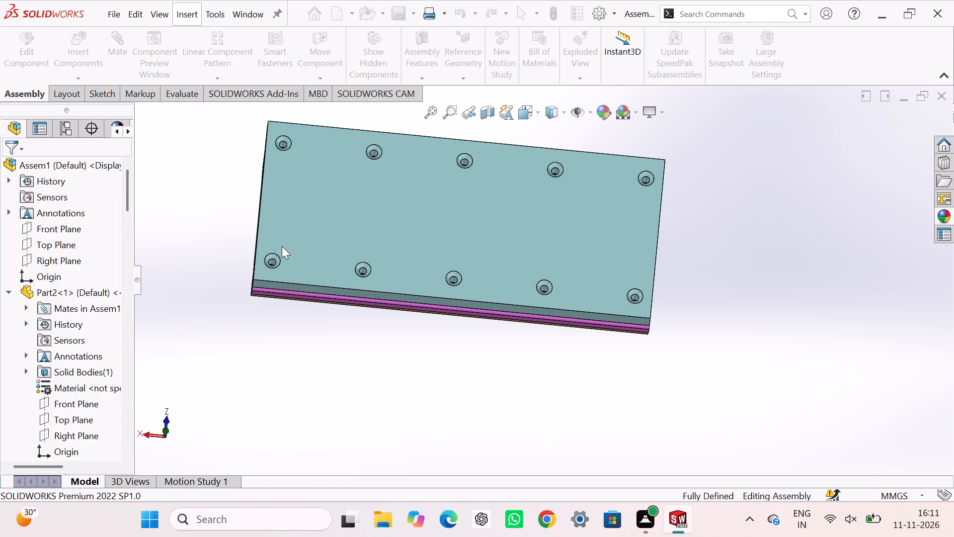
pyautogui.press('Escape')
# Insert one Part5 screw into the assembly, placing it upright in free space beside the plate's end.
pyautogui.hotkey('ctrl', '7')
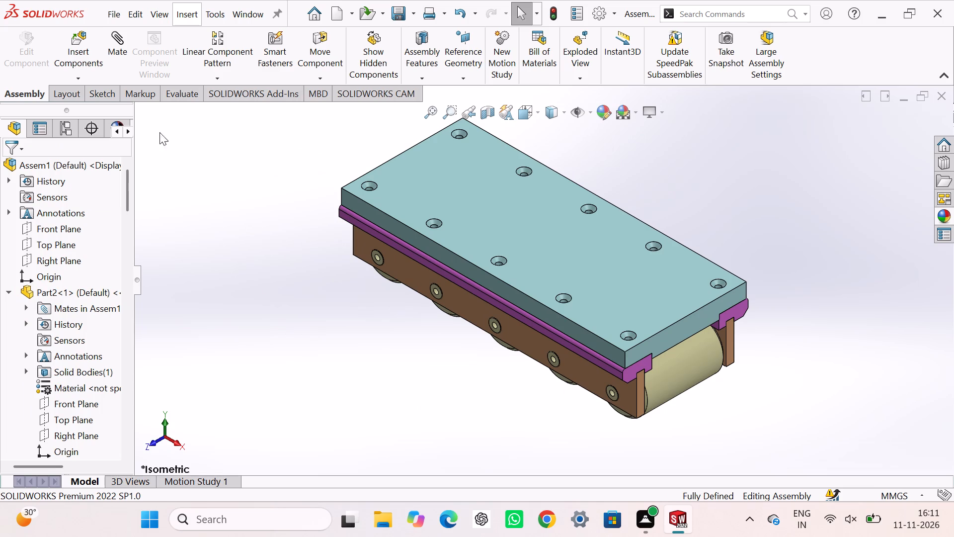
pyautogui.click(86, 46)
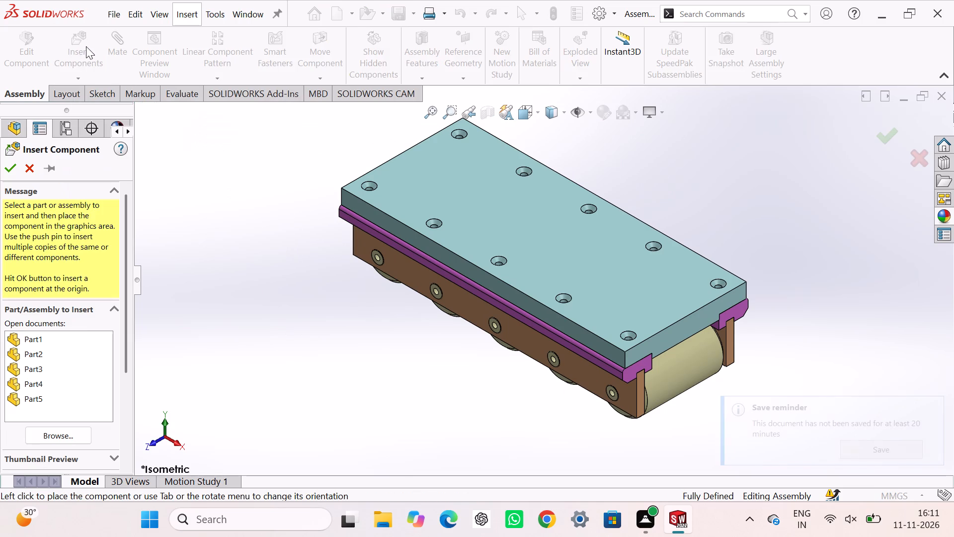
pyautogui.click(46, 397)
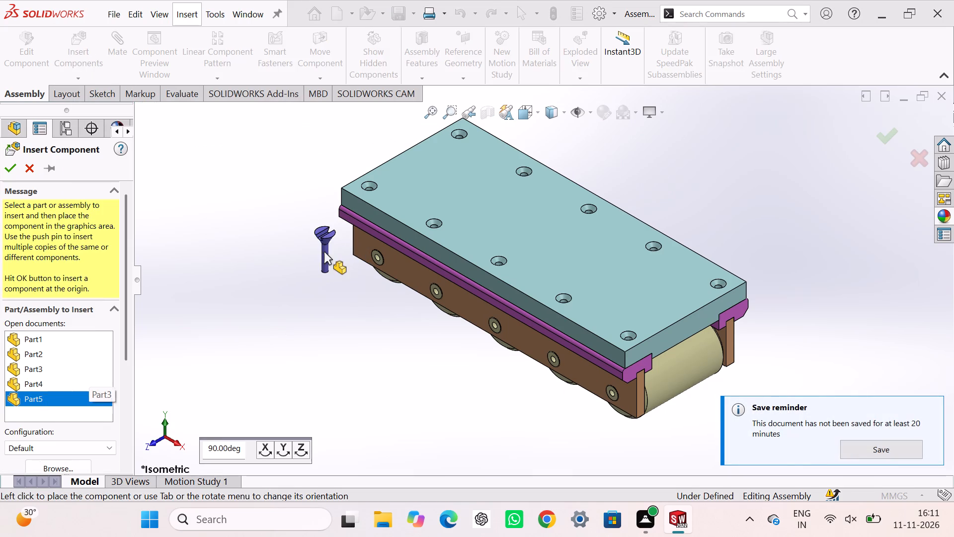
pyautogui.click(307, 185)
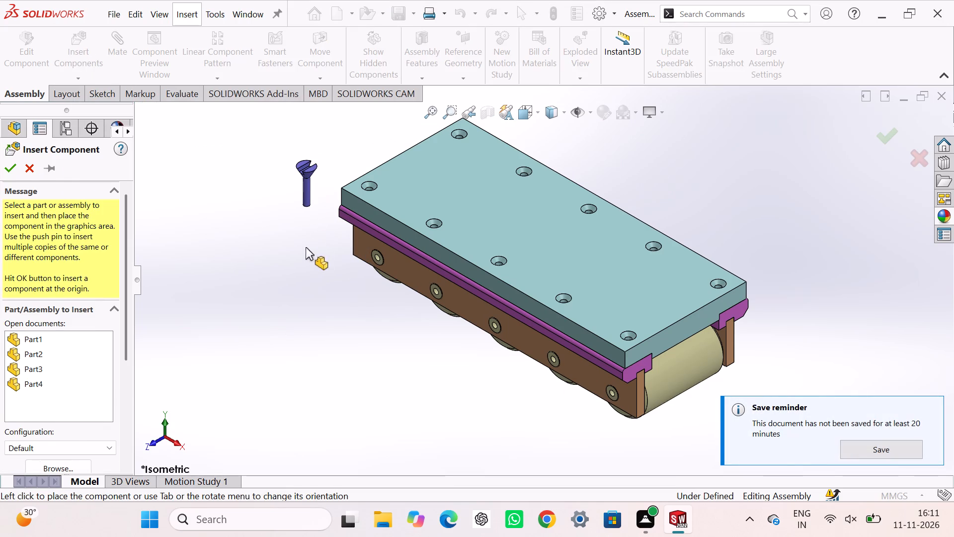
pyautogui.click(302, 262)
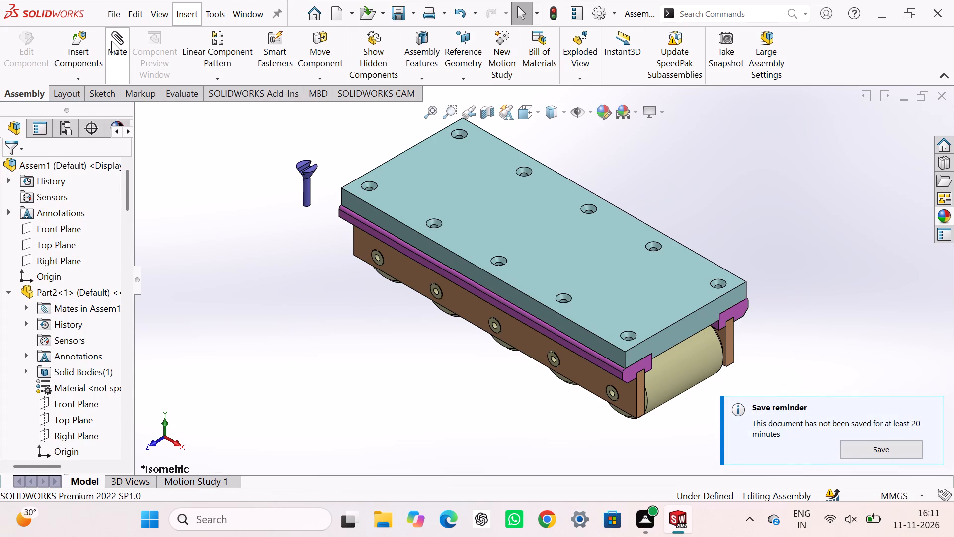
# Add a concentric mate between the bore of Part4's corner countersunk hole and Part5's cylindrical shank.
pyautogui.click(118, 43)
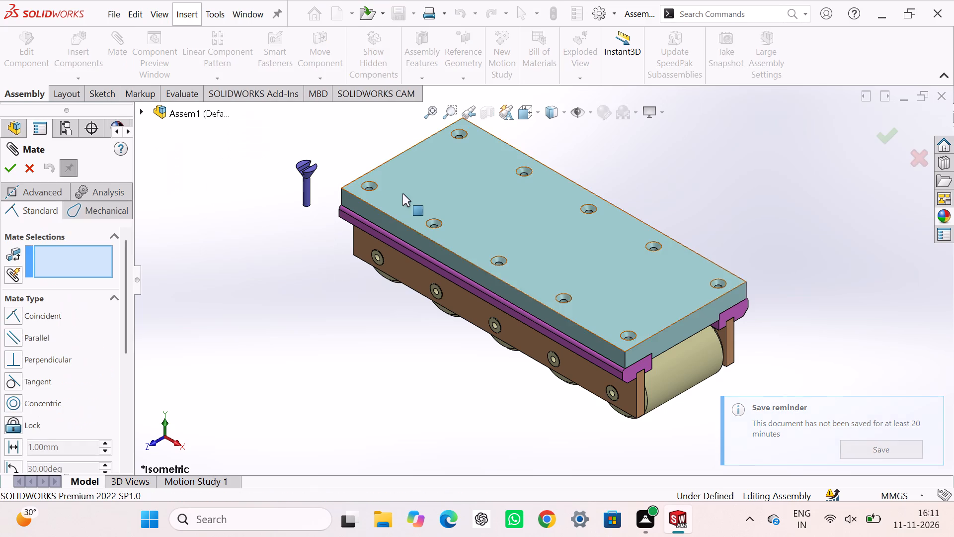
pyautogui.scroll(-7, 402, 193)
pyautogui.moveTo(388, 199); pyautogui.dragTo(399, 264, button='middle')
pyautogui.scroll(-1, 388, 199)
pyautogui.click(414, 285)
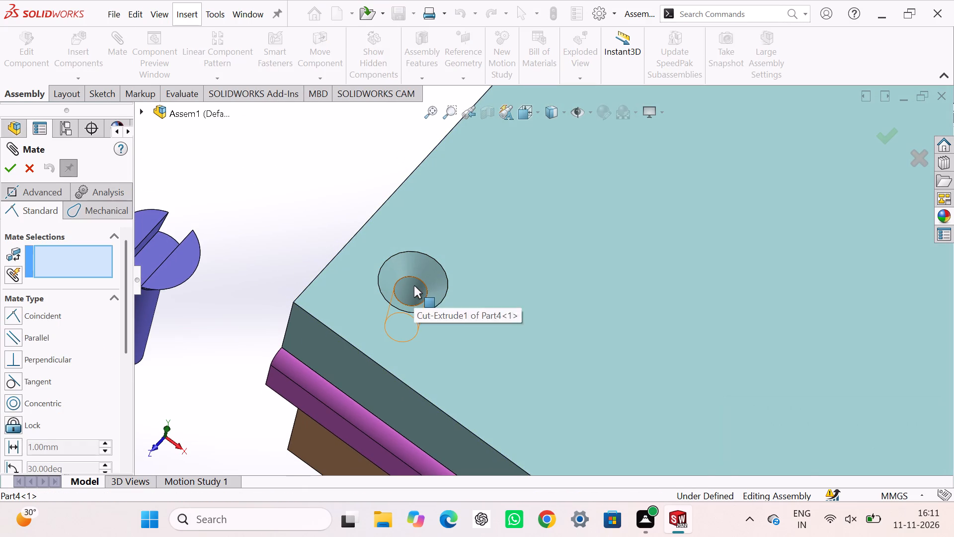
pyautogui.scroll(5, 405, 294)
pyautogui.click(416, 295)
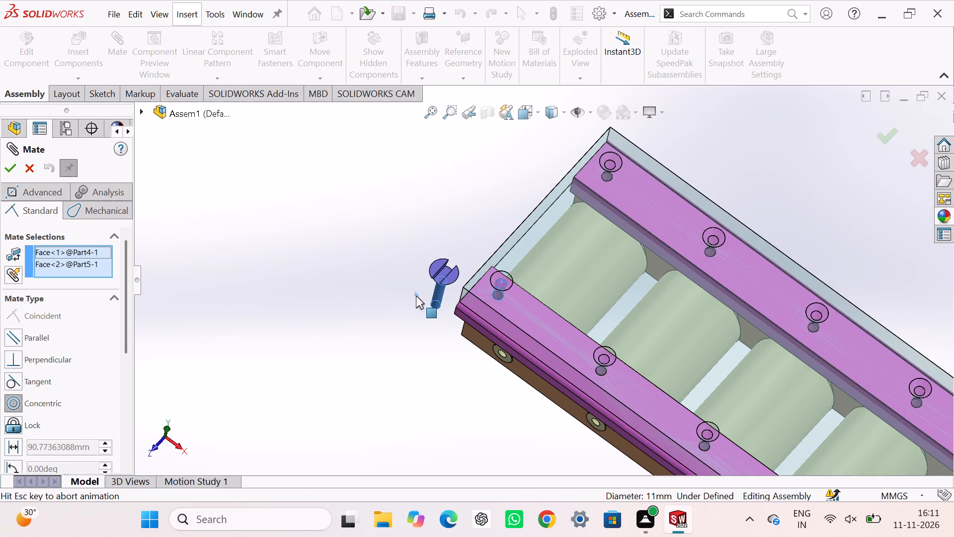
pyautogui.click(400, 323)
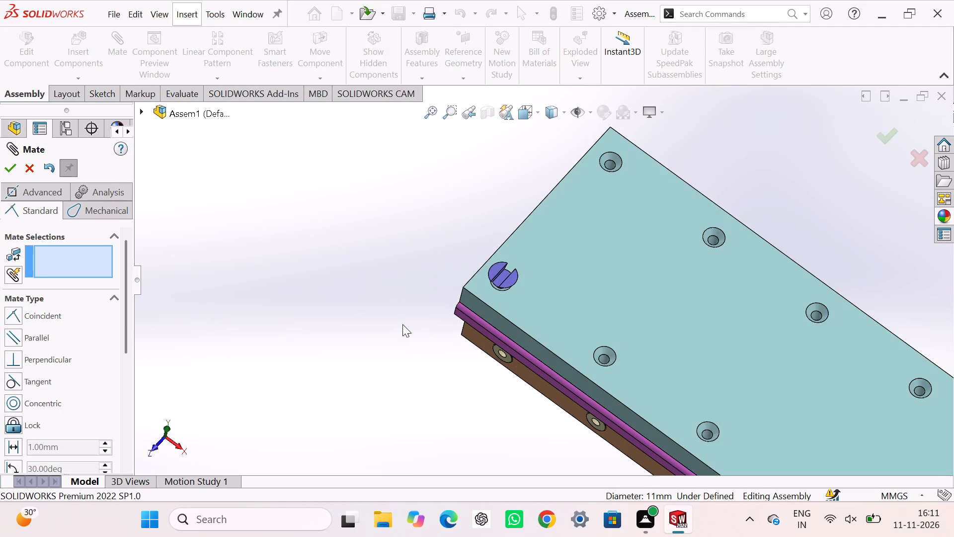
# Lower Part5 into the countersink and add a coincident mate between Part4's top face and the floor of Part5's head slot.
pyautogui.moveTo(403, 322); pyautogui.dragTo(405, 216, button='middle')
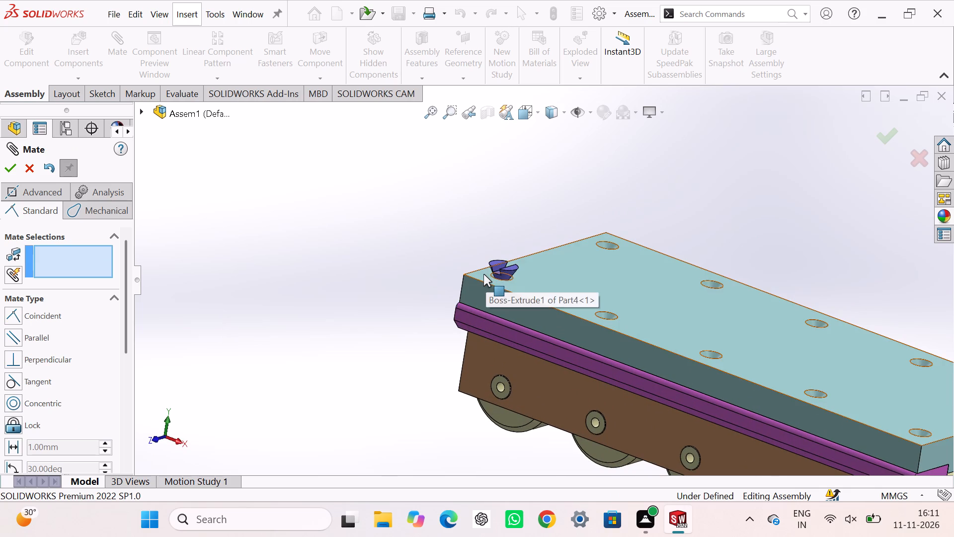
pyautogui.moveTo(482, 273); pyautogui.dragTo(484, 308, button='middle')
pyautogui.scroll(-9, 500, 275)
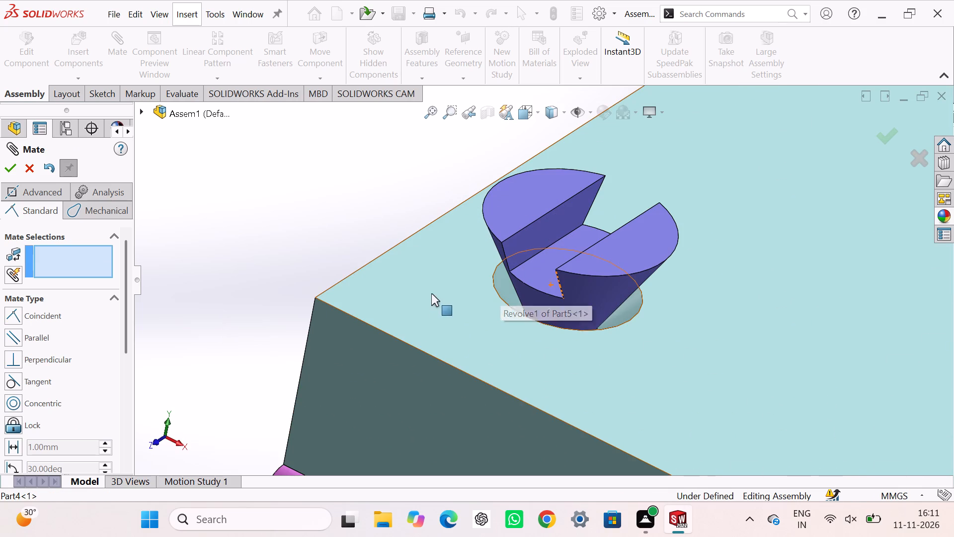
pyautogui.moveTo(506, 207); pyautogui.dragTo(511, 239)
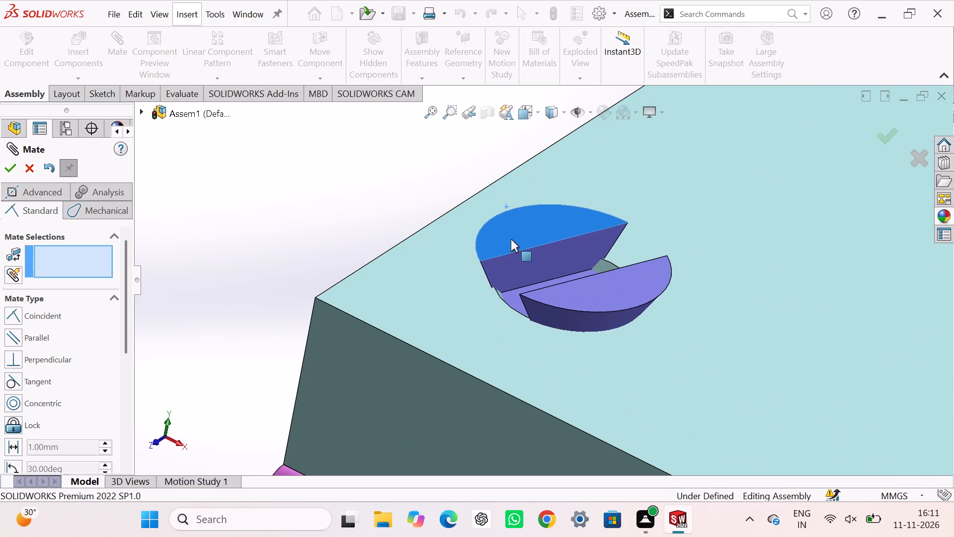
pyautogui.moveTo(511, 239); pyautogui.dragTo(500, 277)
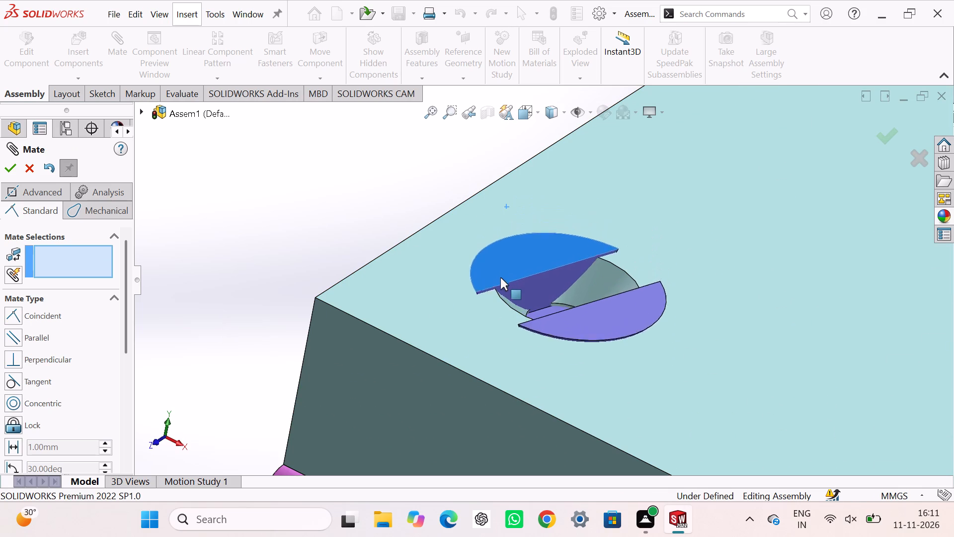
pyautogui.moveTo(500, 277); pyautogui.dragTo(514, 231)
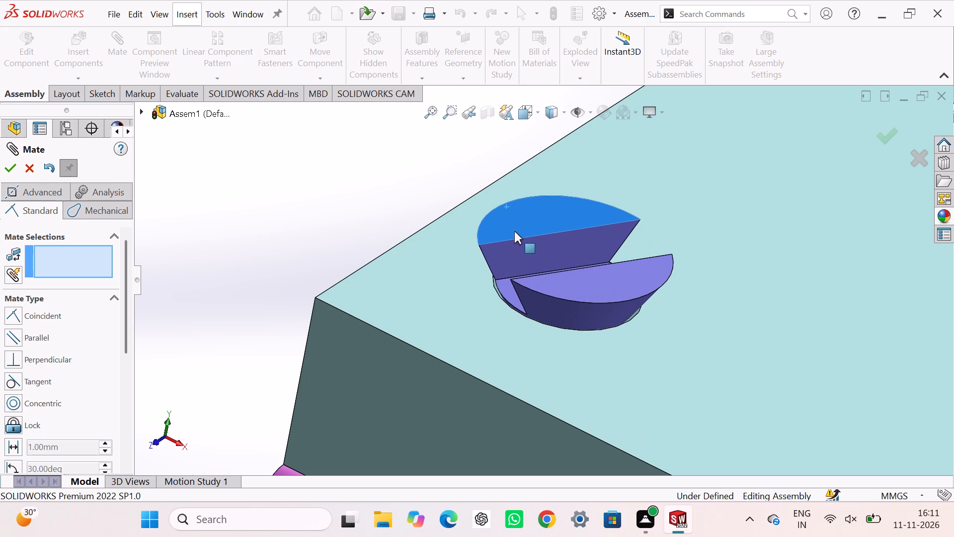
pyautogui.moveTo(514, 231); pyautogui.dragTo(513, 234)
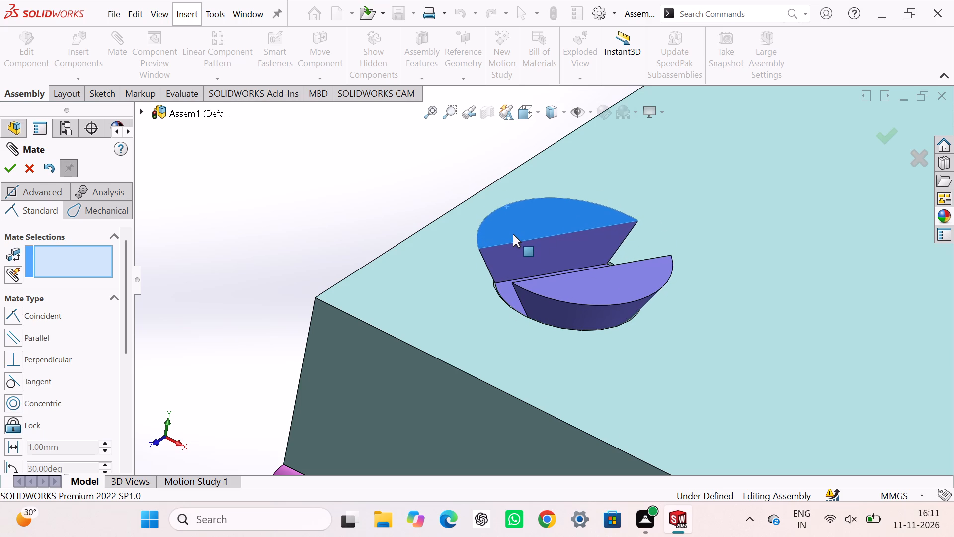
pyautogui.moveTo(513, 234); pyautogui.dragTo(512, 234)
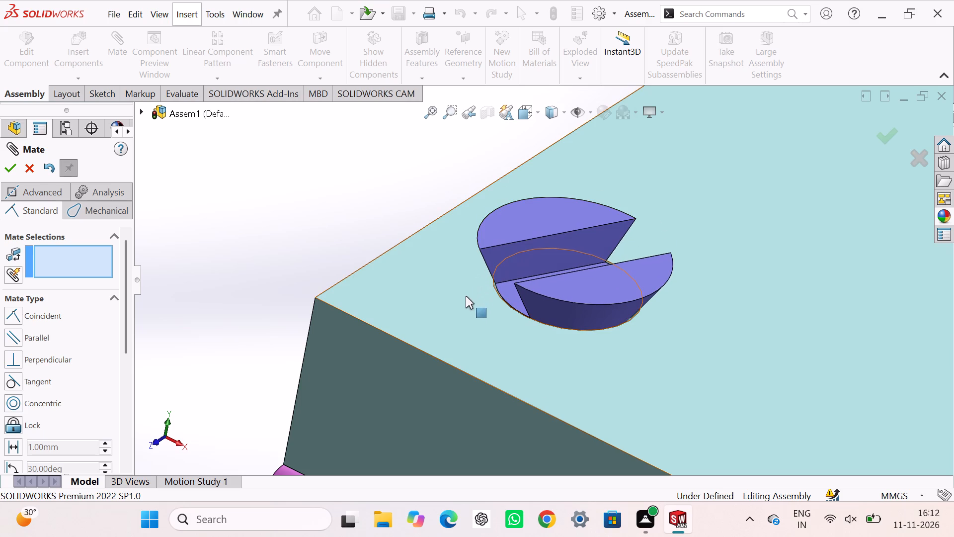
pyautogui.click(466, 296)
pyautogui.click(503, 287)
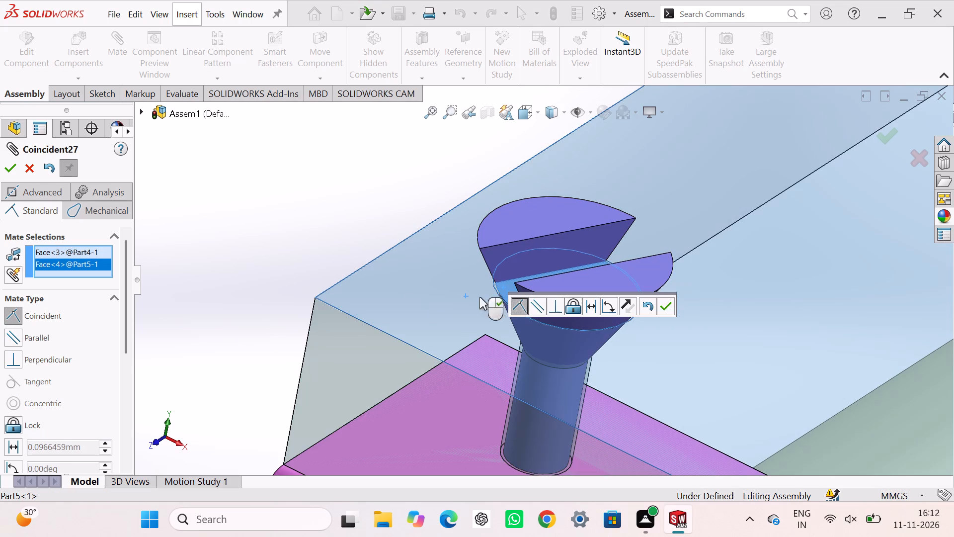
pyautogui.click(665, 302)
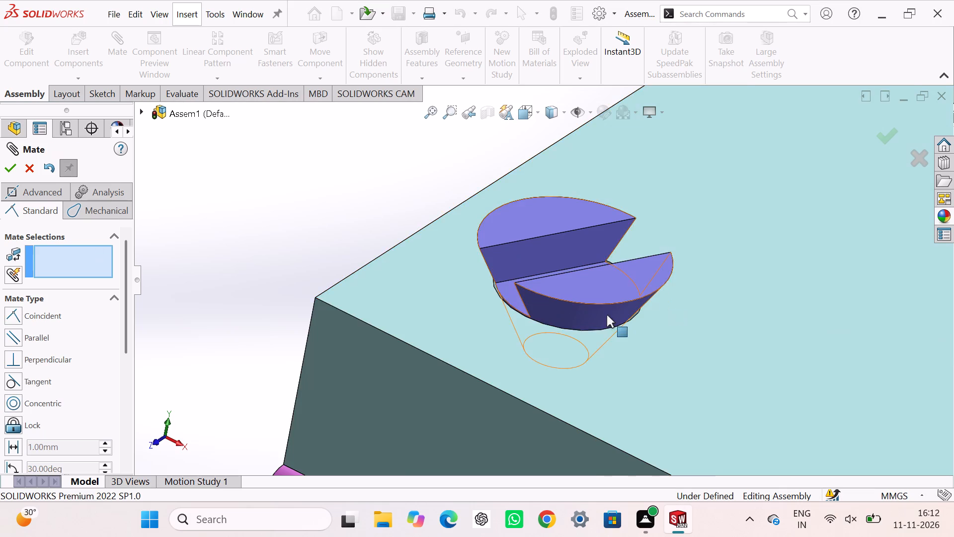
# Examine how Part5's slotted head sits in Part4's corner countersink from several angles, and finish mating.
pyautogui.scroll(4, 607, 315)
pyautogui.scroll(7, 564, 328)
pyautogui.moveTo(322, 231); pyautogui.dragTo(380, 237, button='middle')
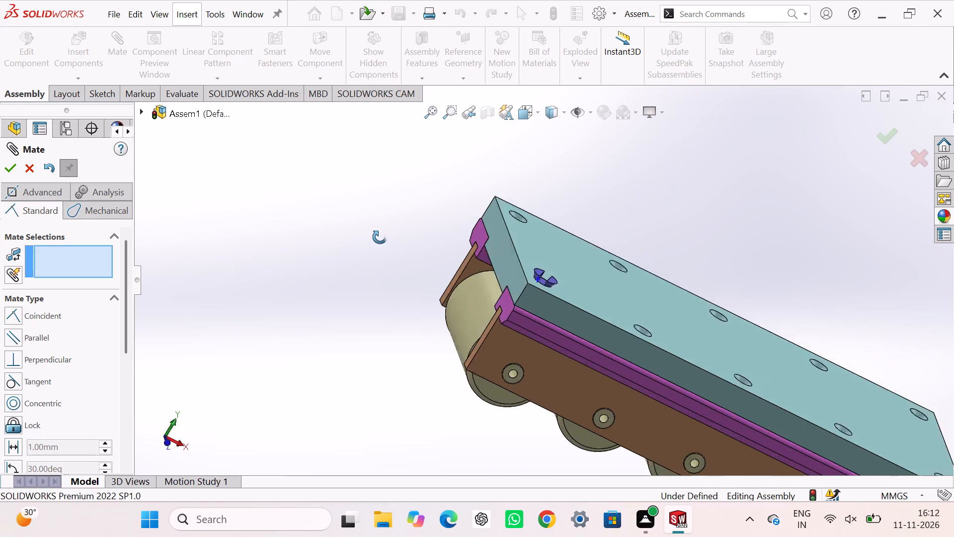
pyautogui.moveTo(380, 237); pyautogui.dragTo(327, 286, button='middle')
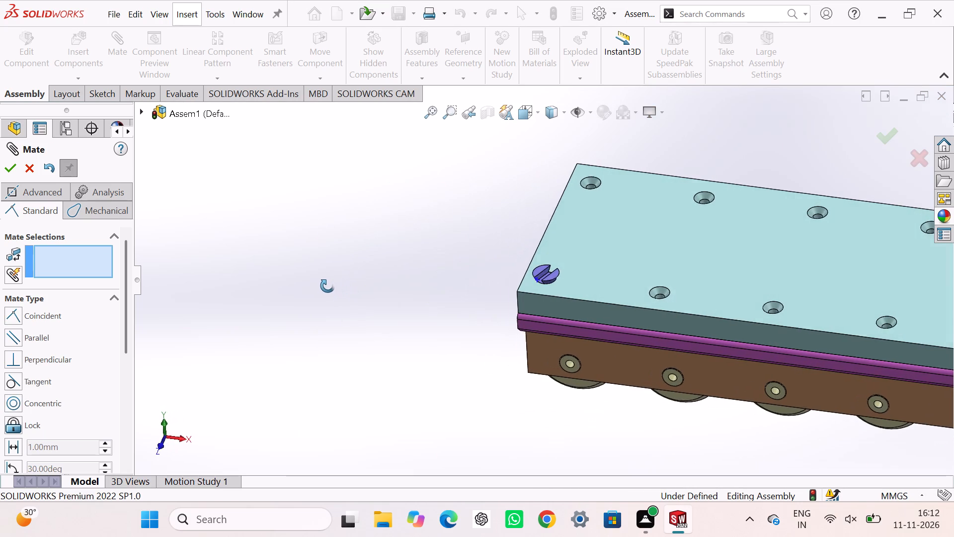
pyautogui.moveTo(327, 286); pyautogui.dragTo(339, 265, button='middle')
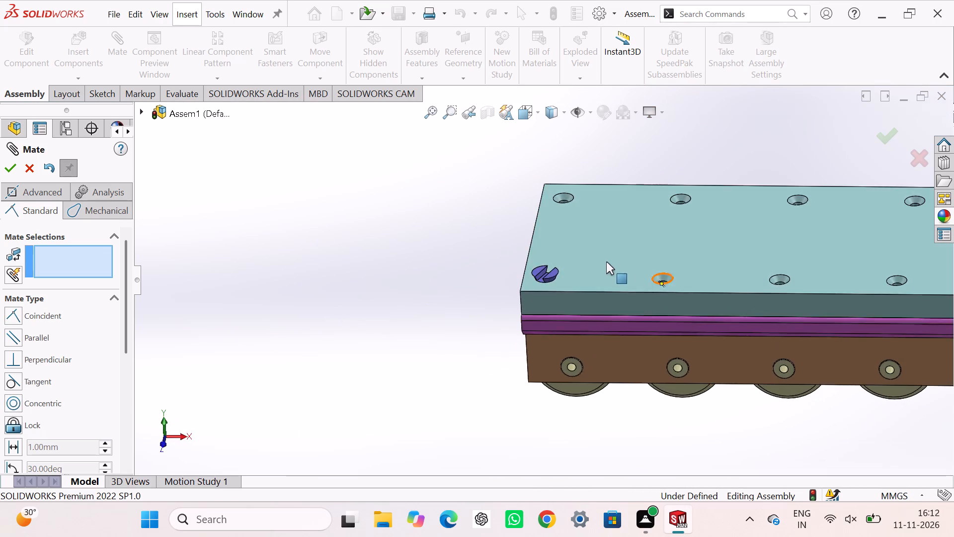
pyautogui.scroll(-8, 603, 260)
pyautogui.moveTo(514, 298); pyautogui.dragTo(524, 306, button='middle')
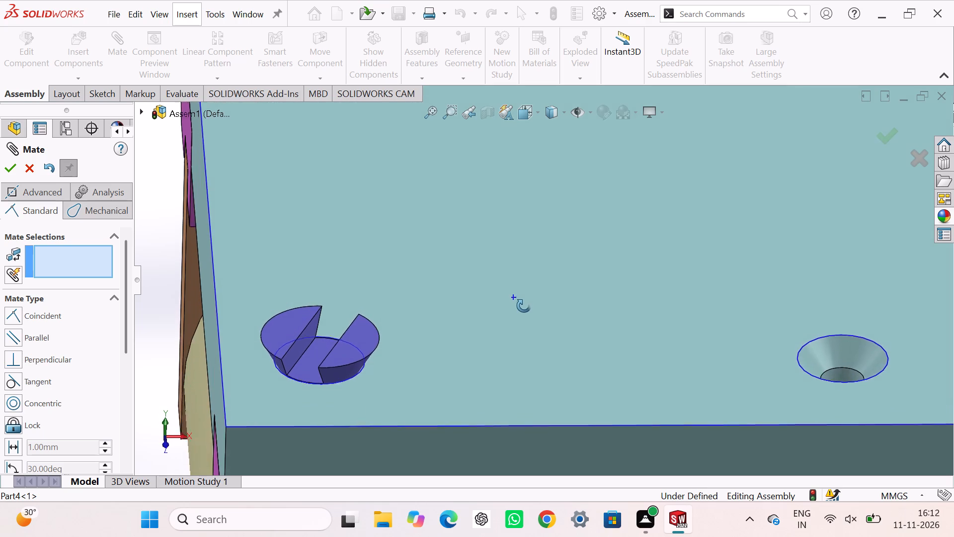
pyautogui.moveTo(524, 306); pyautogui.dragTo(483, 299, button='middle')
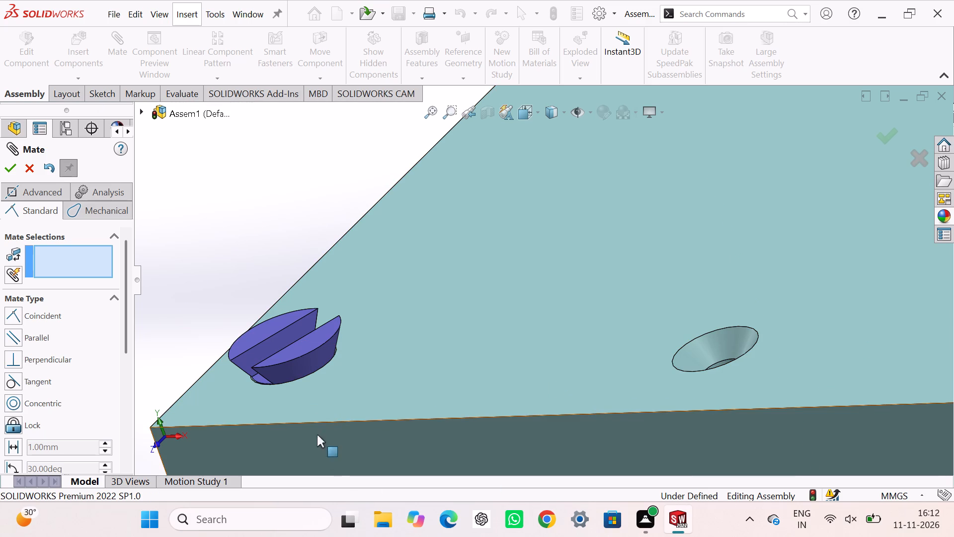
pyautogui.scroll(2, 315, 420)
pyautogui.scroll(-9, 310, 383)
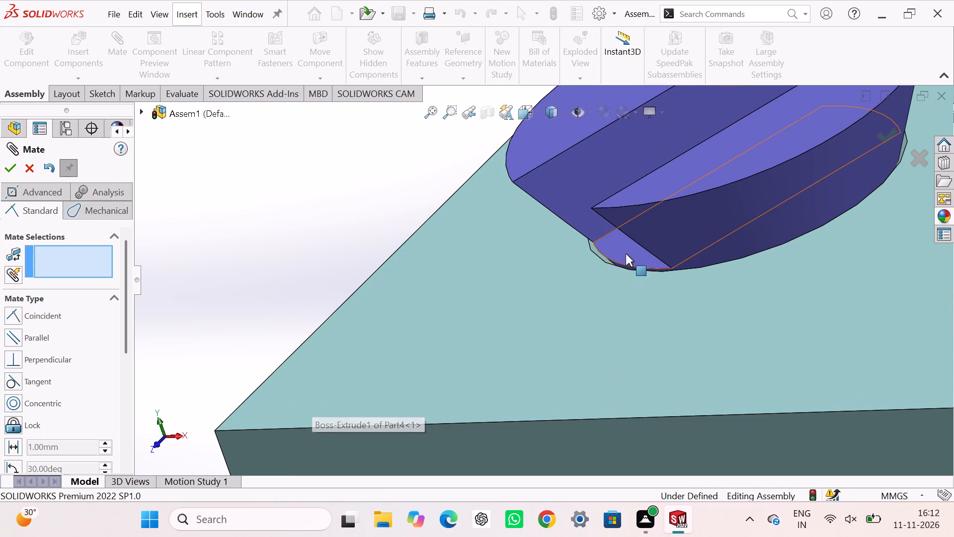
pyautogui.rightClick(626, 252)
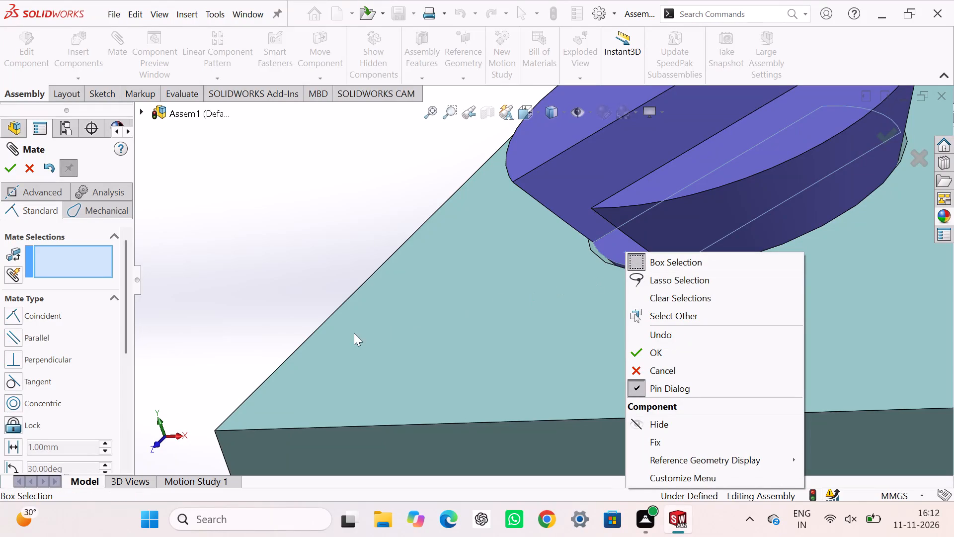
pyautogui.click(12, 169)
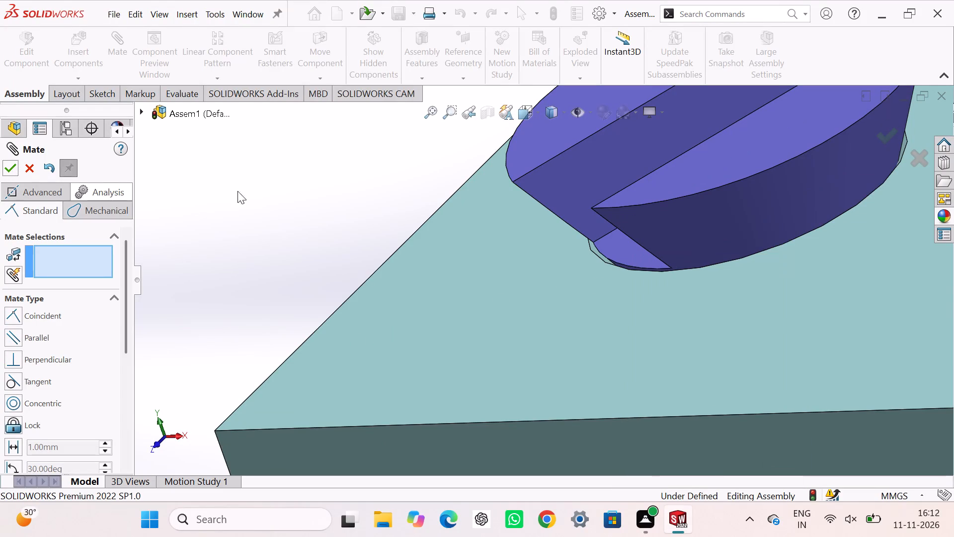
pyautogui.click(6, 165)
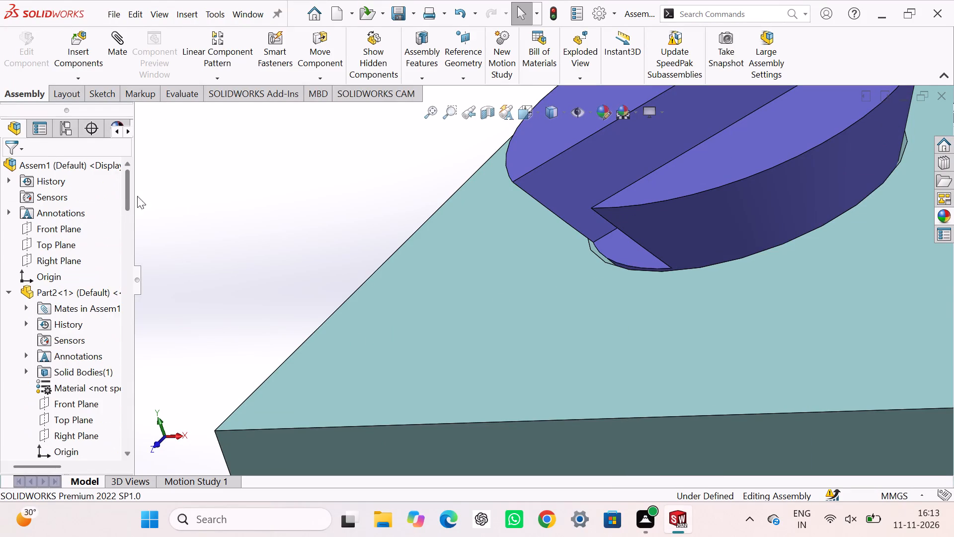
# Switch from the assembly to the open Part5 part document.
pyautogui.click(272, 182)
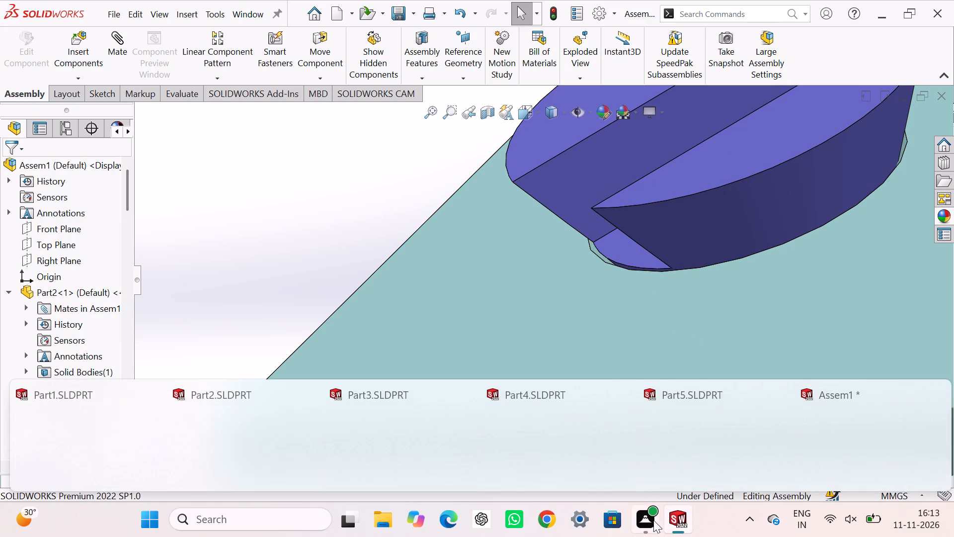
pyautogui.click(694, 454)
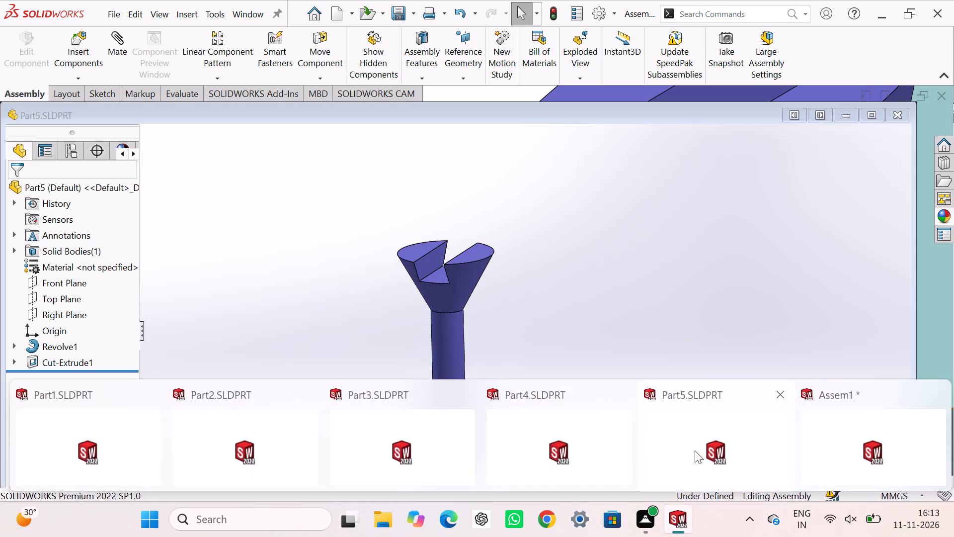
pyautogui.click(696, 449)
pyautogui.click(643, 339)
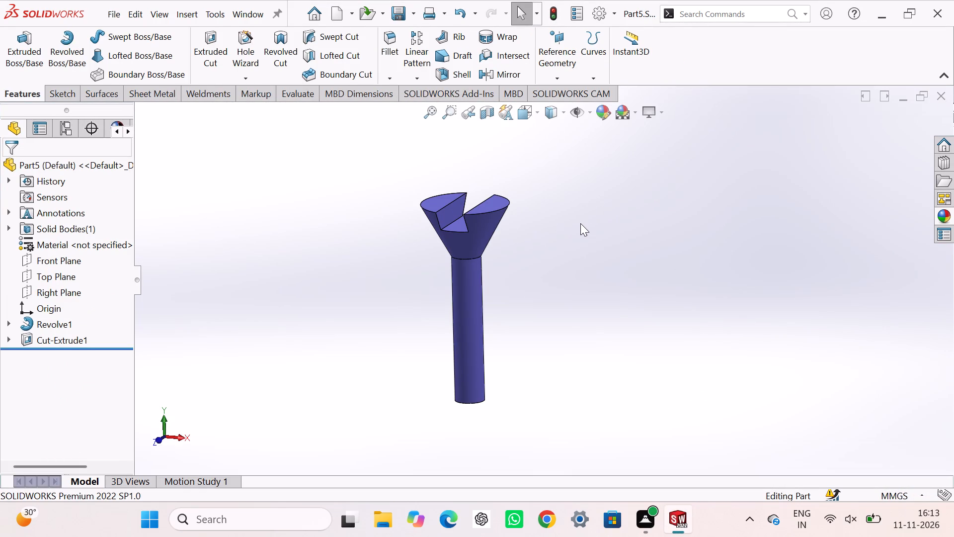
pyautogui.click(368, 245)
# On Part5's Front Plane, sketch a rectangle about 30 mm wide and 5 mm high across the top of the screw head.
pyautogui.hotkey('ctrl', '1')
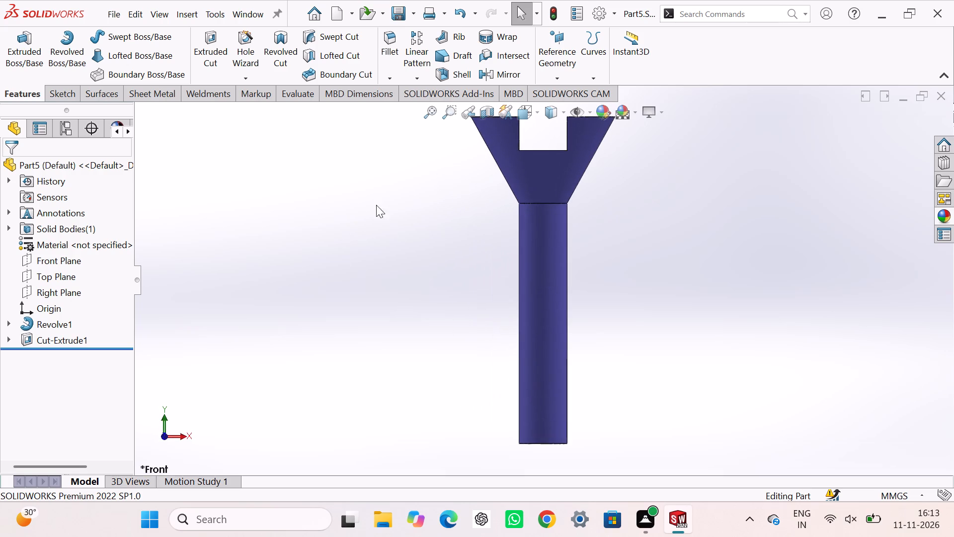
pyautogui.scroll(4, 380, 204)
pyautogui.scroll(-2, 405, 211)
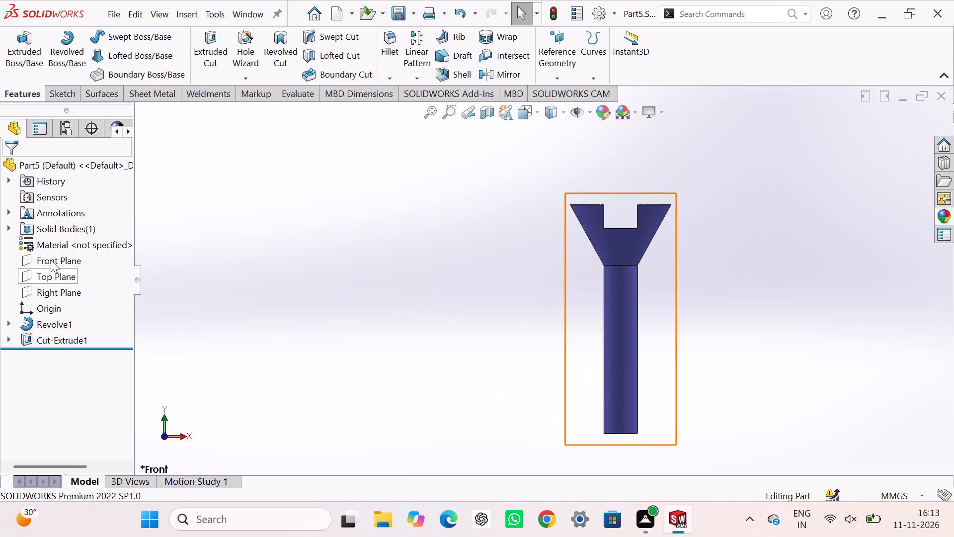
pyautogui.click(51, 260)
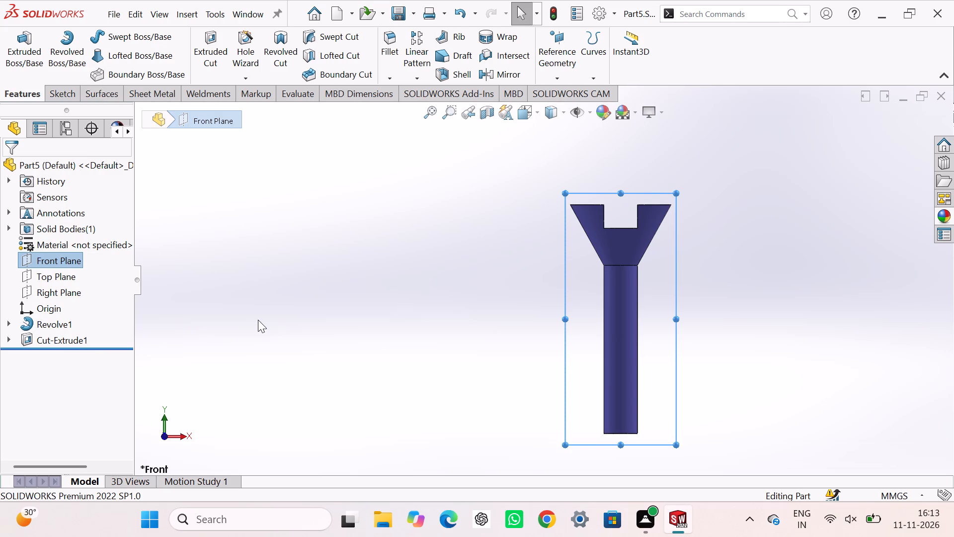
pyautogui.rightClick(589, 277)
pyautogui.click(619, 266)
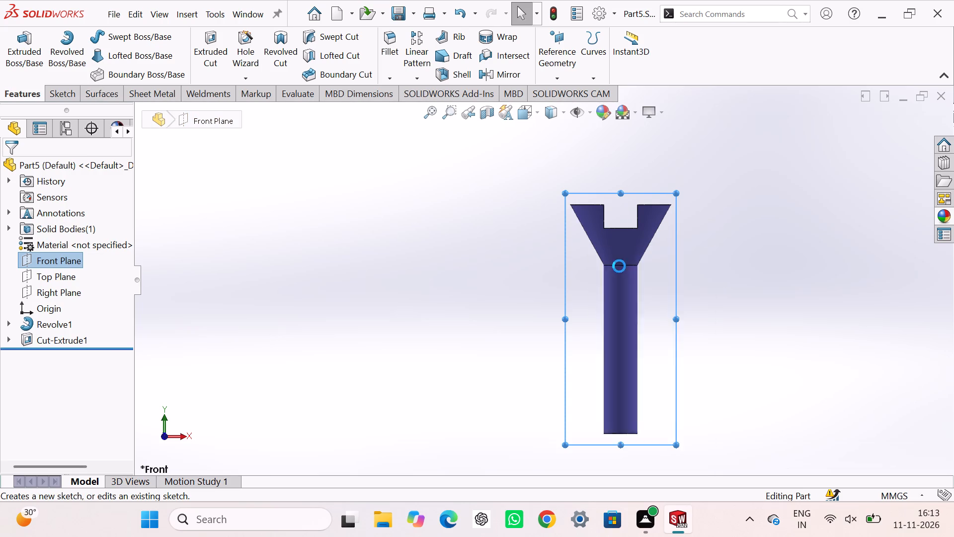
pyautogui.scroll(4, 380, 246)
pyautogui.scroll(-6, 490, 223)
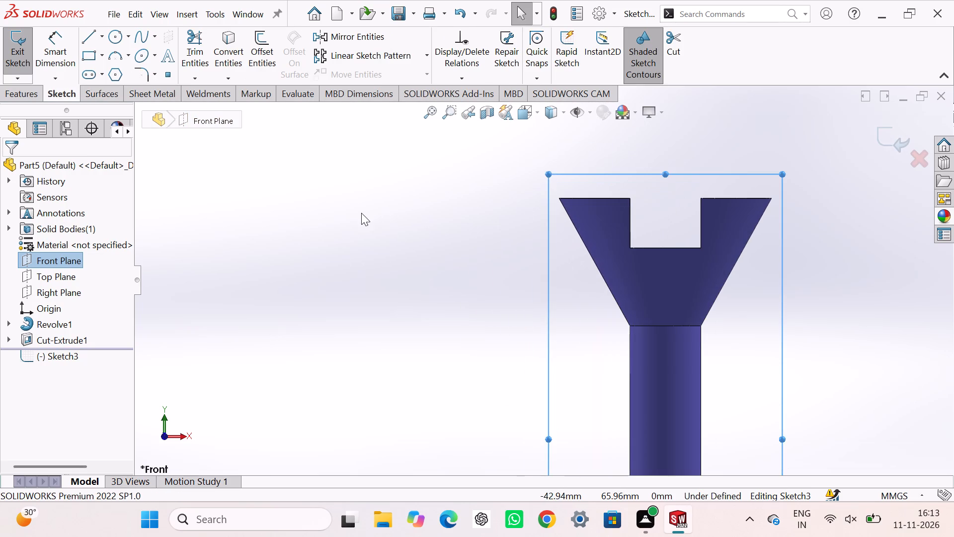
pyautogui.click(361, 213)
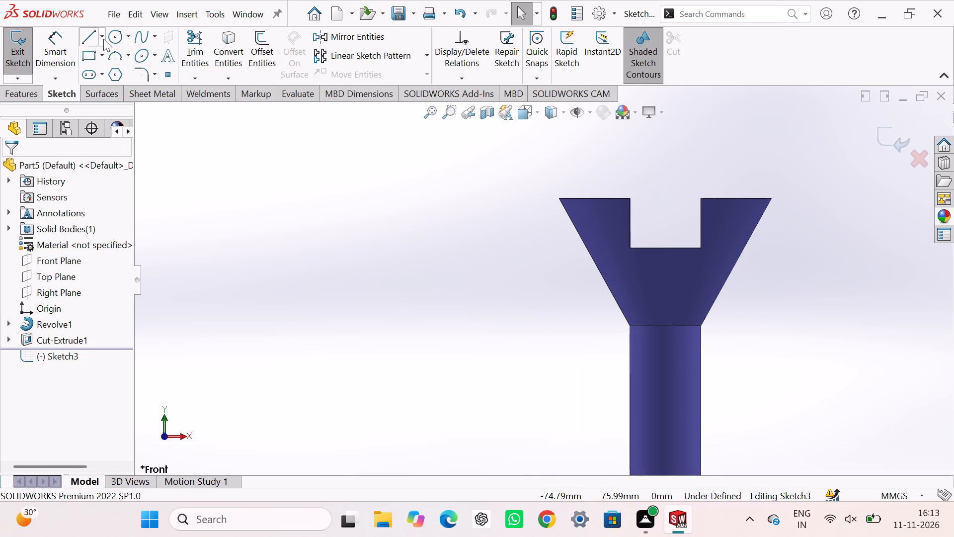
pyautogui.click(91, 55)
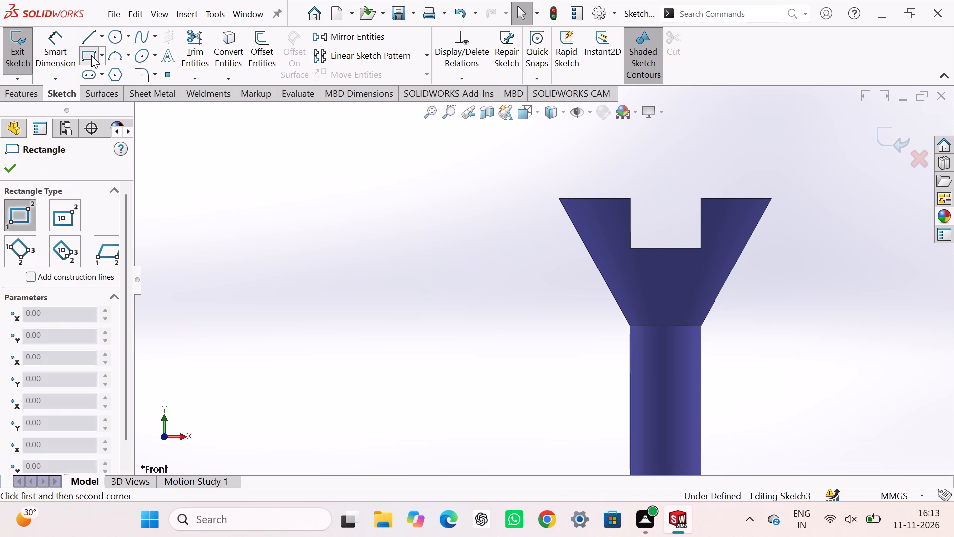
pyautogui.click(559, 199)
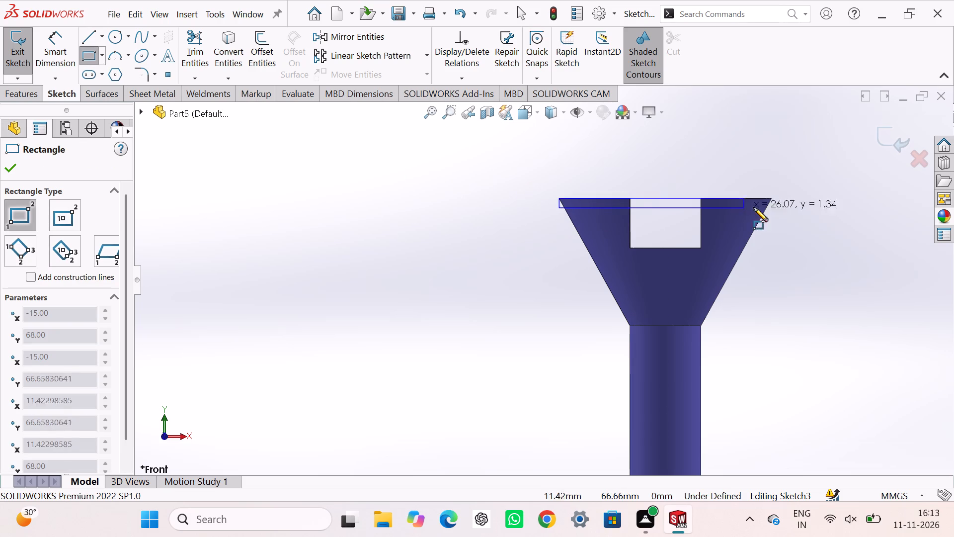
pyautogui.click(774, 230)
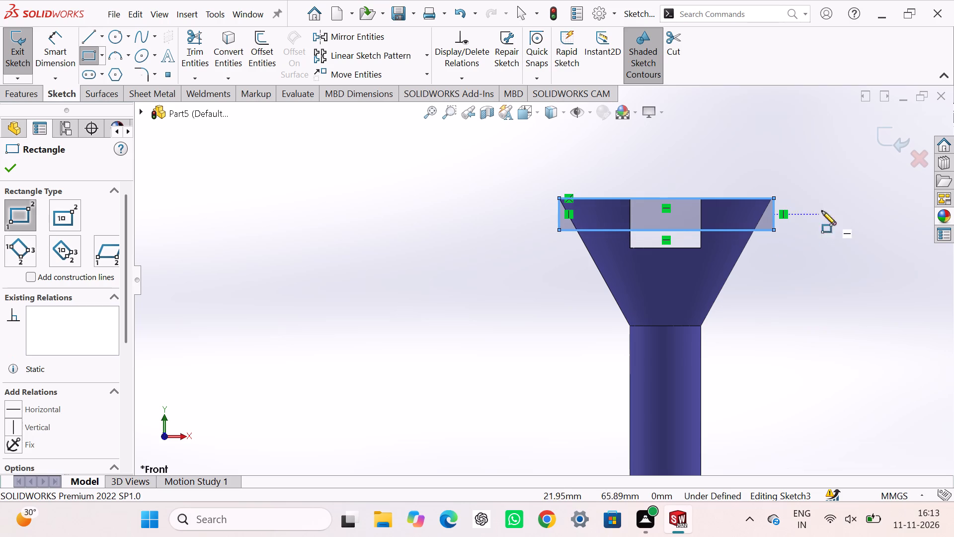
pyautogui.click(881, 136)
# Extrude-cut the rectangle with Through All - Both to trim off the top of the screw head.
pyautogui.moveTo(844, 158); pyautogui.dragTo(832, 183, button='middle')
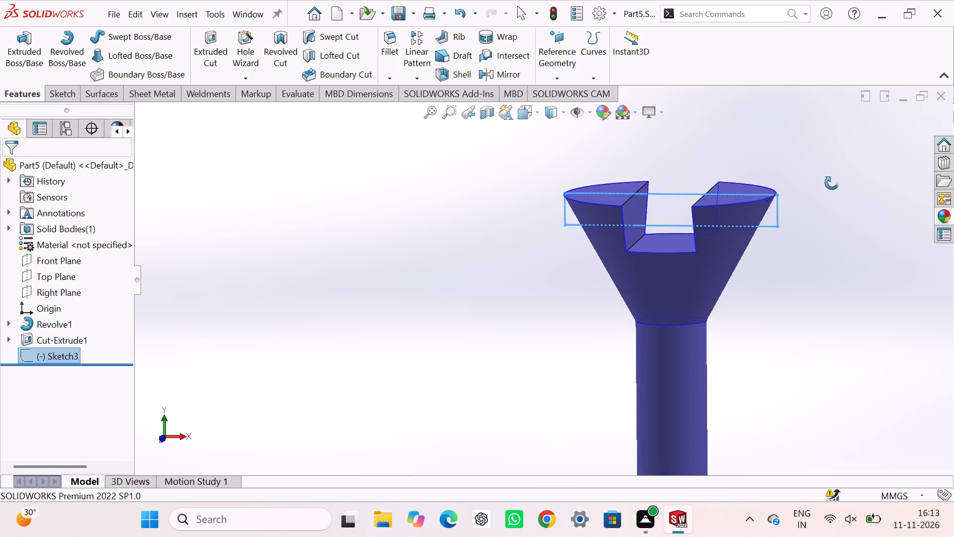
pyautogui.moveTo(832, 183); pyautogui.dragTo(803, 201, button='middle')
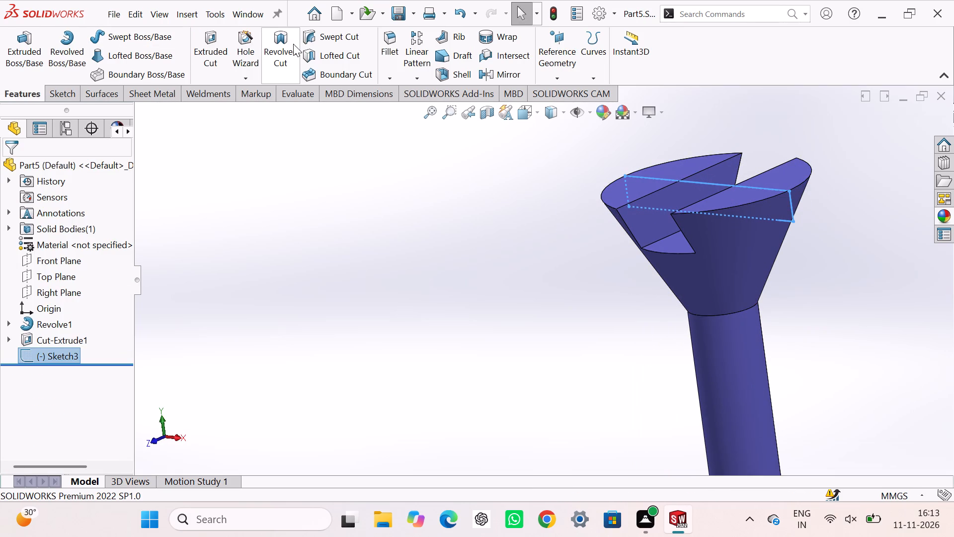
pyautogui.click(214, 40)
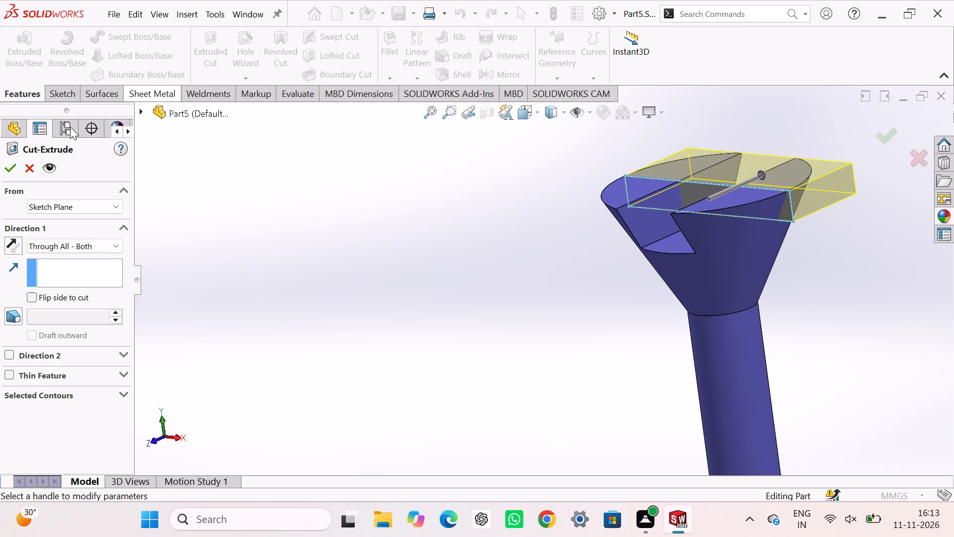
pyautogui.click(77, 245)
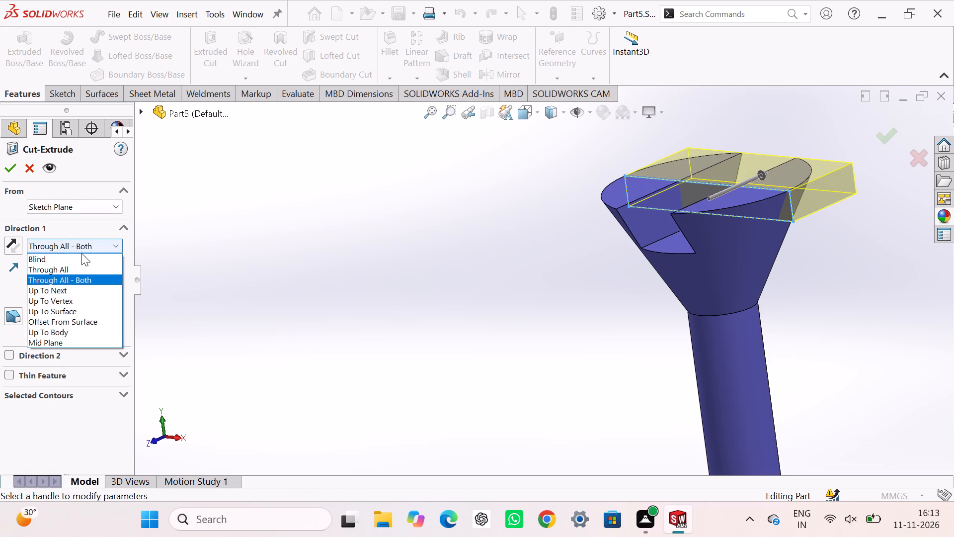
pyautogui.click(83, 276)
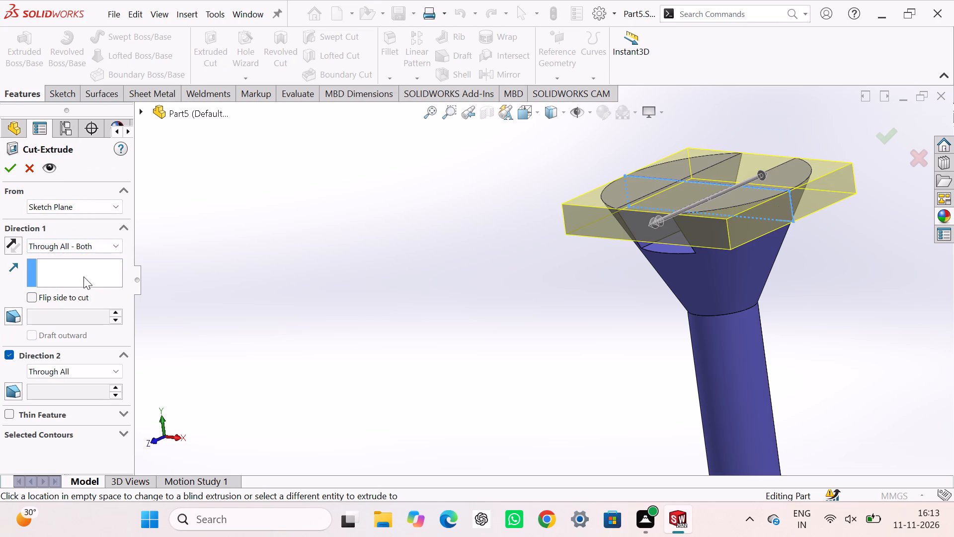
pyautogui.click(12, 167)
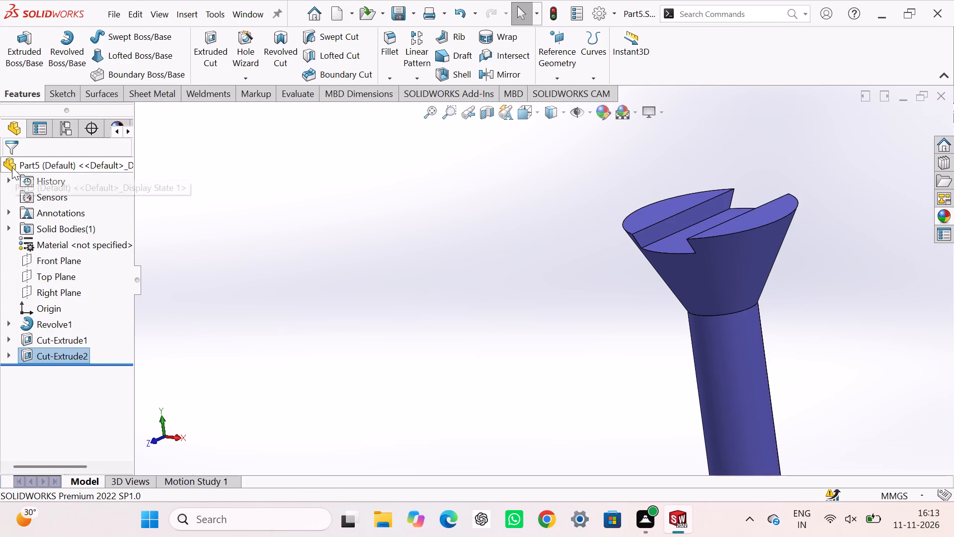
pyautogui.click(322, 262)
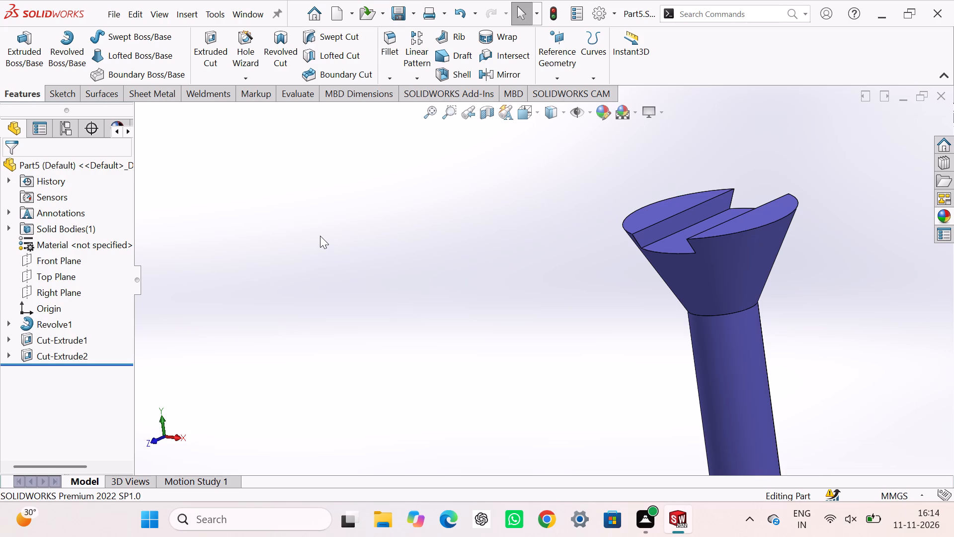
# Save Part5.
pyautogui.hotkey('ctrl', 's')
# Edit the sketch of the head-slot cut, Cut-Extrude1, and set the slot's width to 3 mm.
pyautogui.moveTo(327, 243); pyautogui.dragTo(377, 230, button='middle')
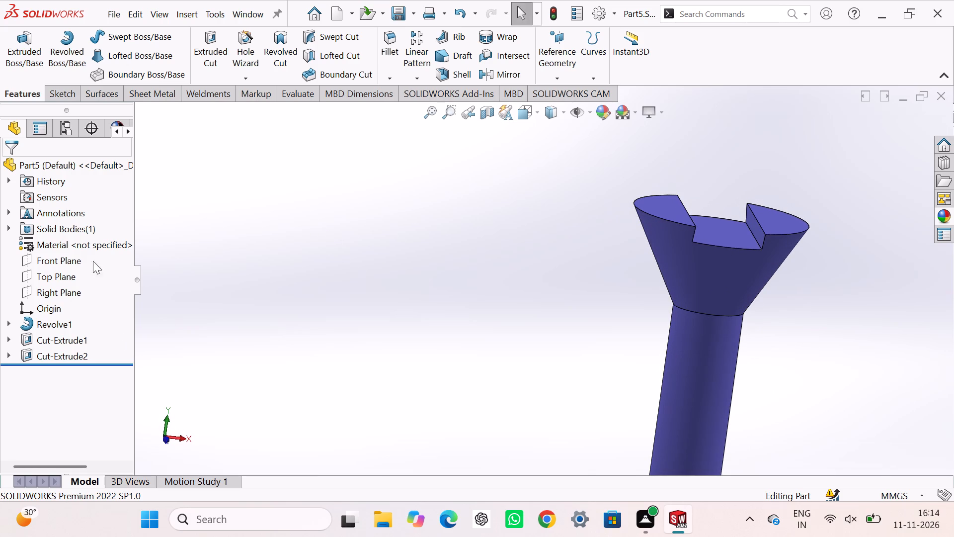
pyautogui.click(39, 355)
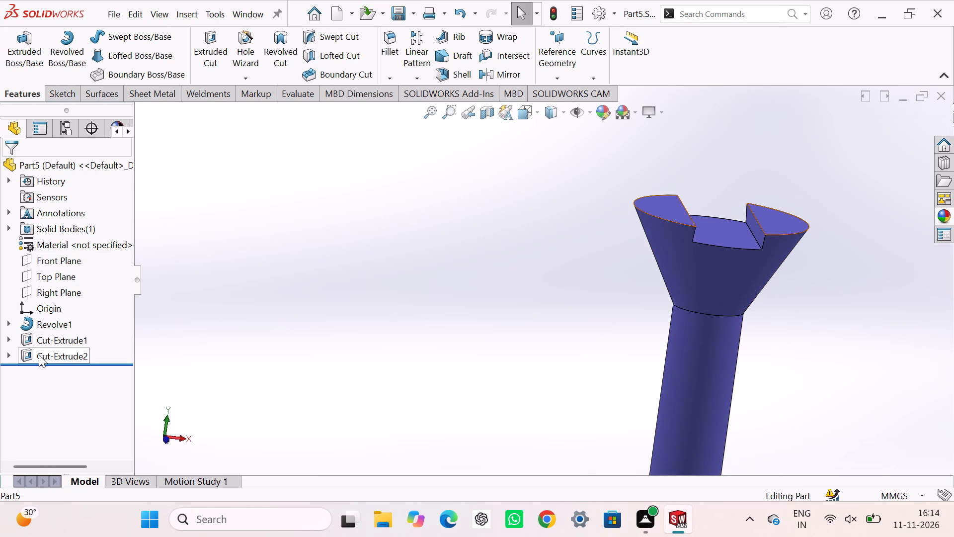
pyautogui.click(406, 351)
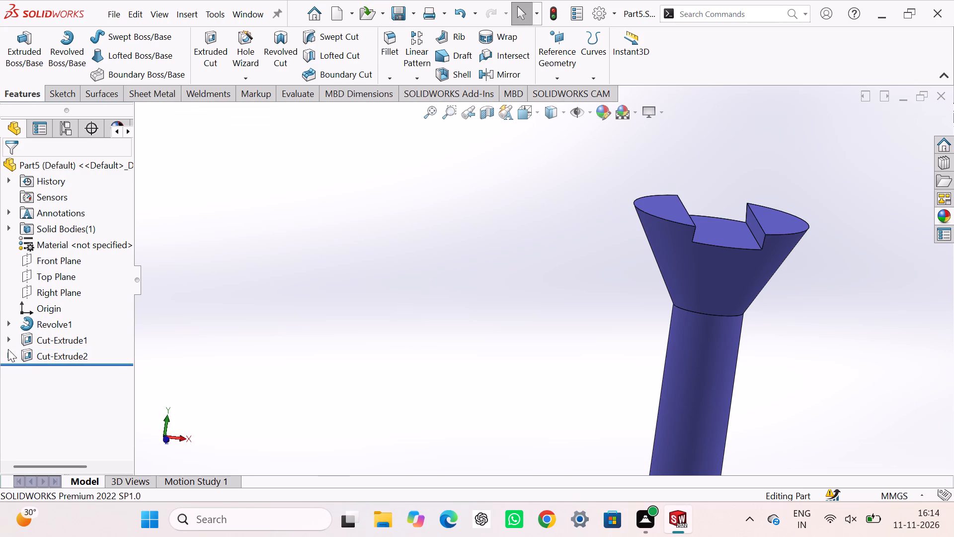
pyautogui.click(47, 336)
pyautogui.click(81, 295)
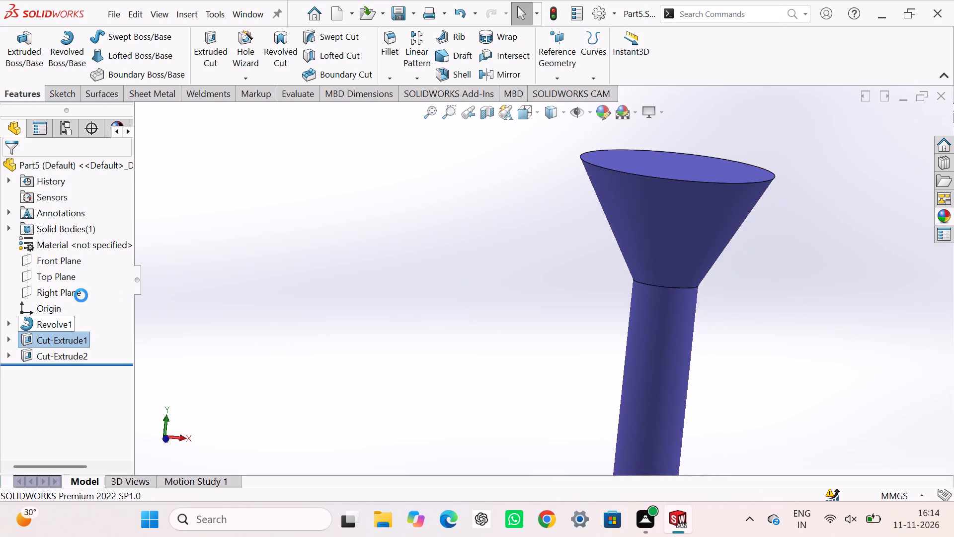
pyautogui.scroll(3, 545, 209)
pyautogui.scroll(-5, 555, 197)
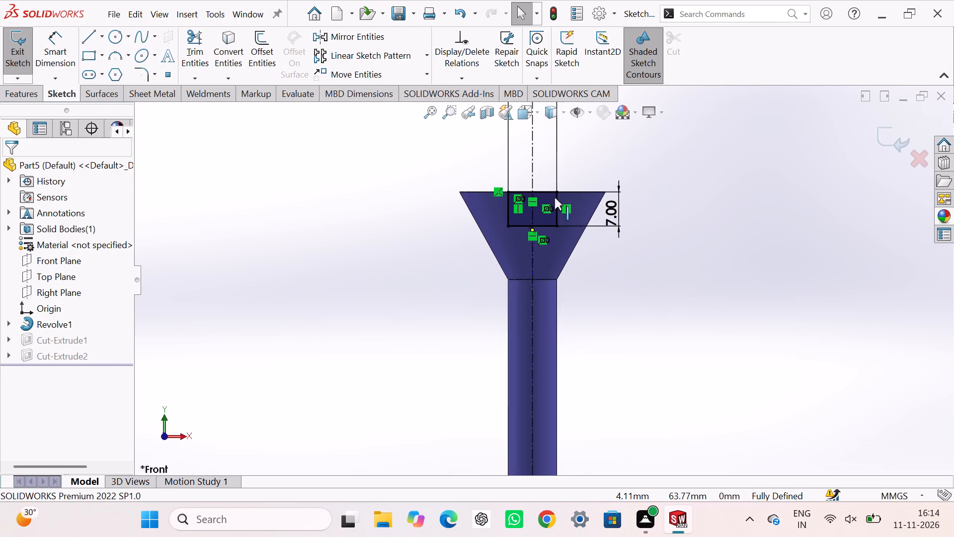
pyautogui.scroll(-1, 555, 197)
pyautogui.scroll(5, 552, 202)
pyautogui.doubleClick(542, 170)
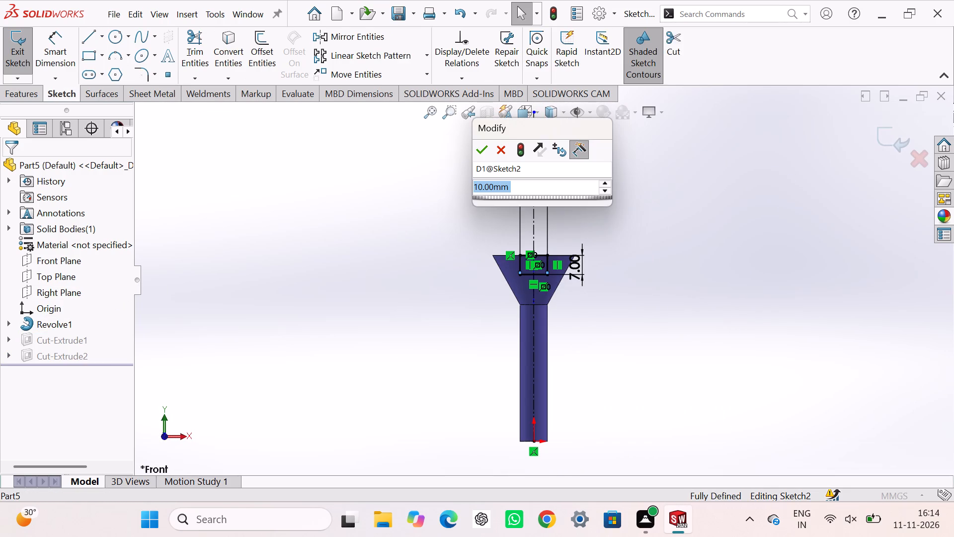
pyautogui.press('3')
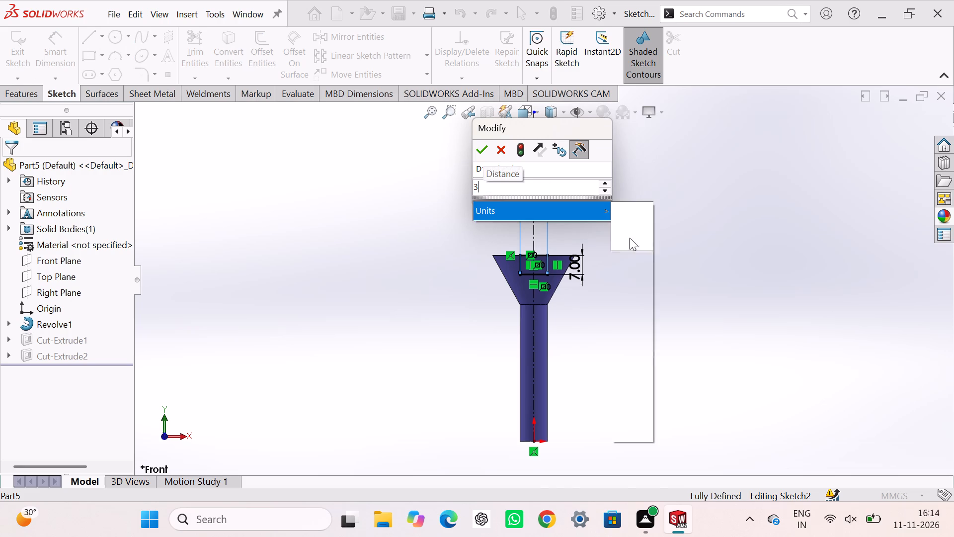
pyautogui.click(508, 183)
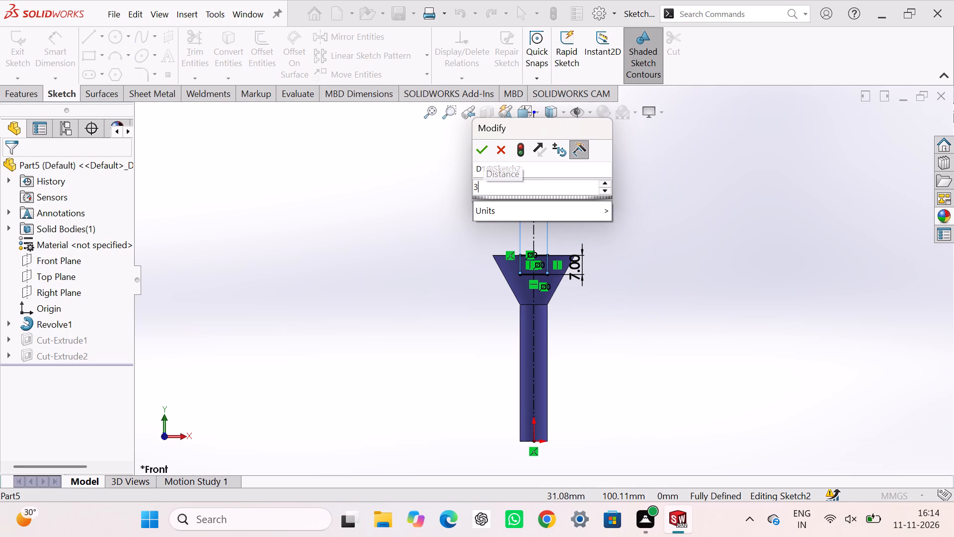
pyautogui.click(516, 213)
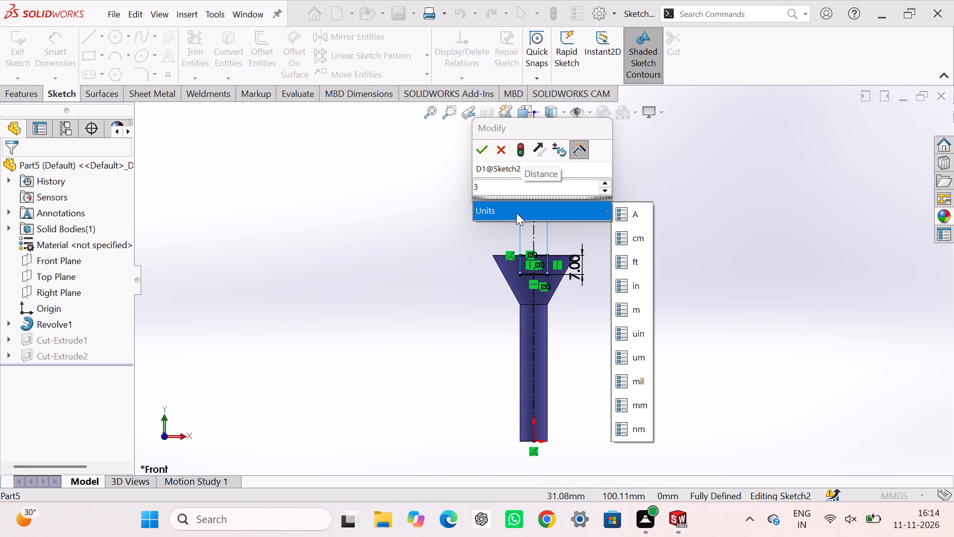
pyautogui.press('Return')
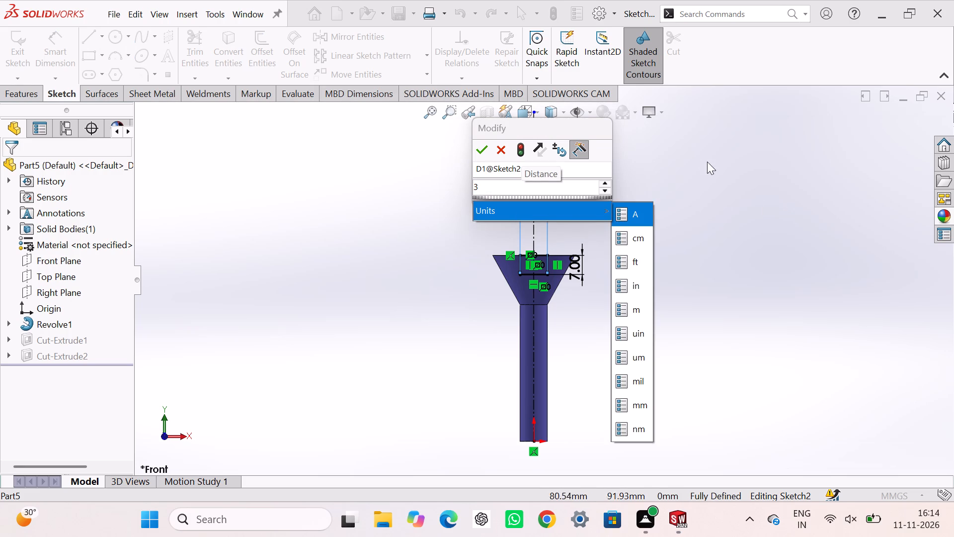
pyautogui.click(480, 153)
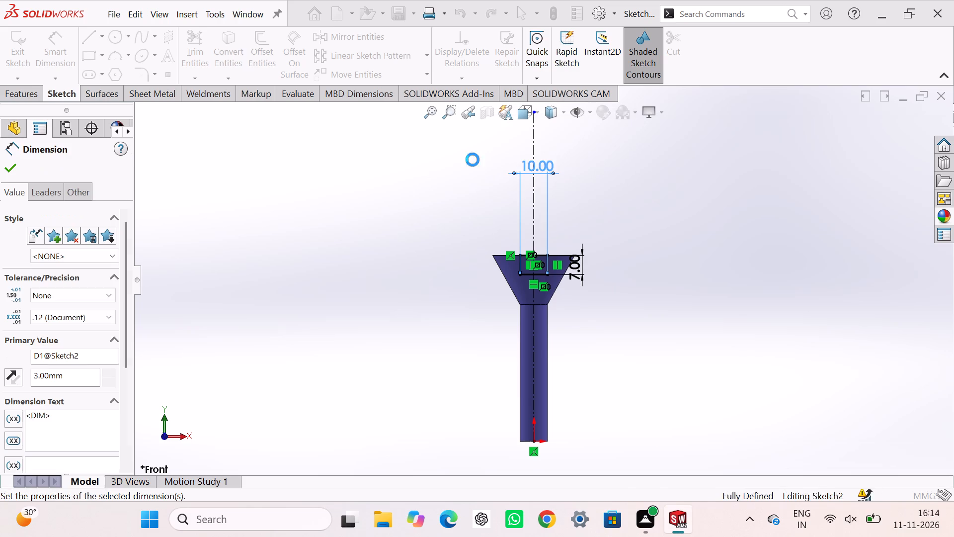
# Set the depth dimension in the head-slot sketch to 5 mm.
pyautogui.scroll(-7, 546, 268)
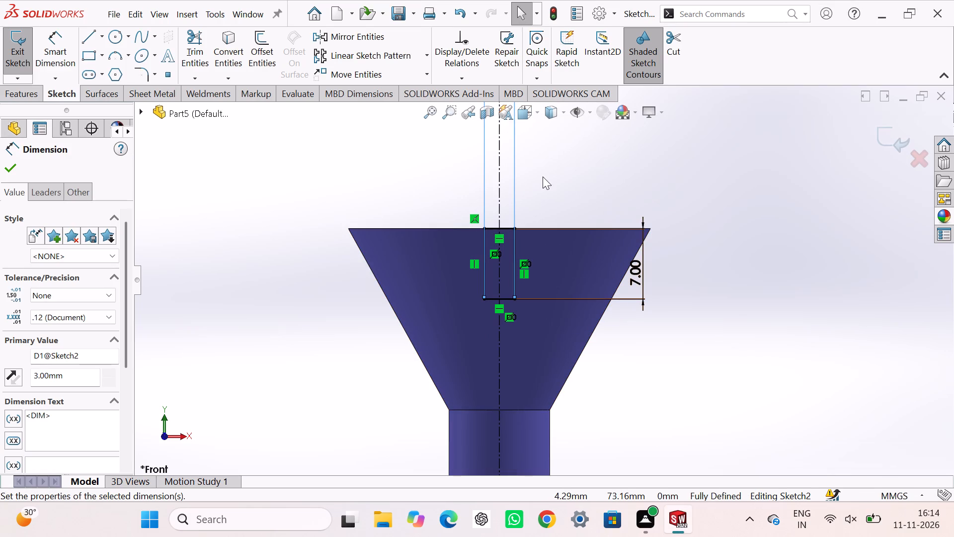
pyautogui.doubleClick(639, 271)
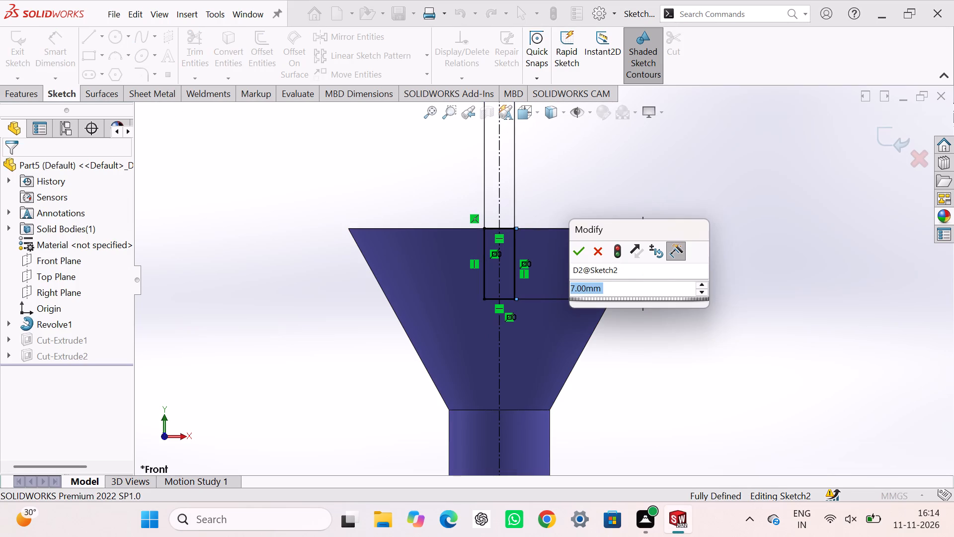
pyautogui.press('5')
pyautogui.press('Return')
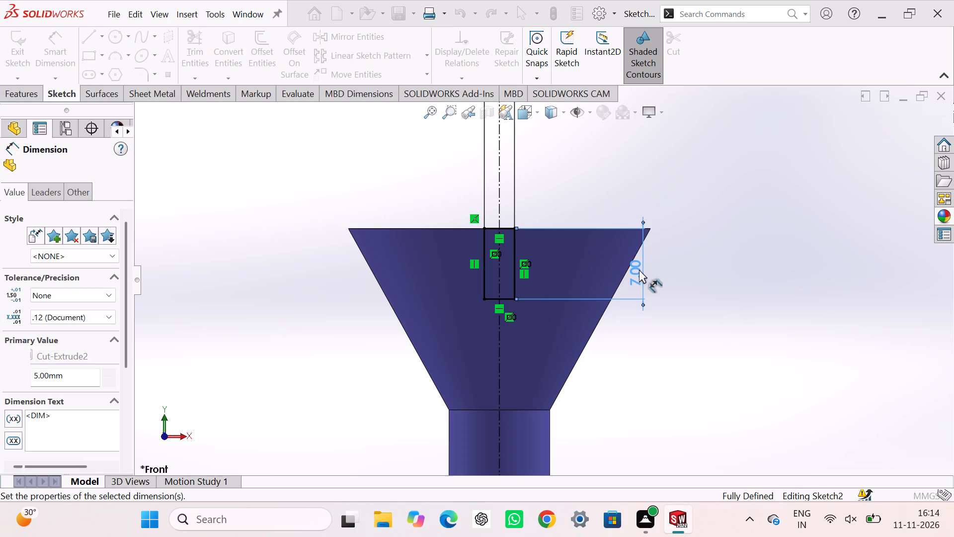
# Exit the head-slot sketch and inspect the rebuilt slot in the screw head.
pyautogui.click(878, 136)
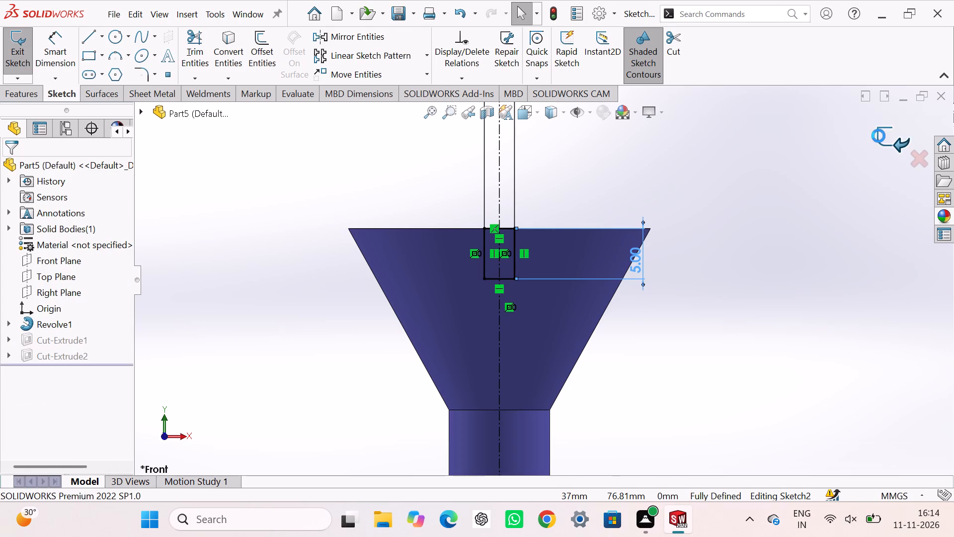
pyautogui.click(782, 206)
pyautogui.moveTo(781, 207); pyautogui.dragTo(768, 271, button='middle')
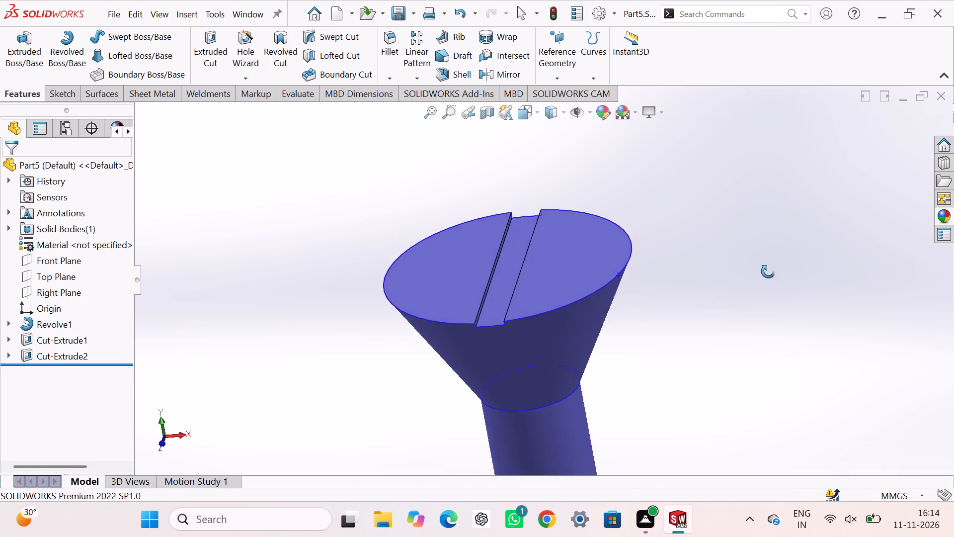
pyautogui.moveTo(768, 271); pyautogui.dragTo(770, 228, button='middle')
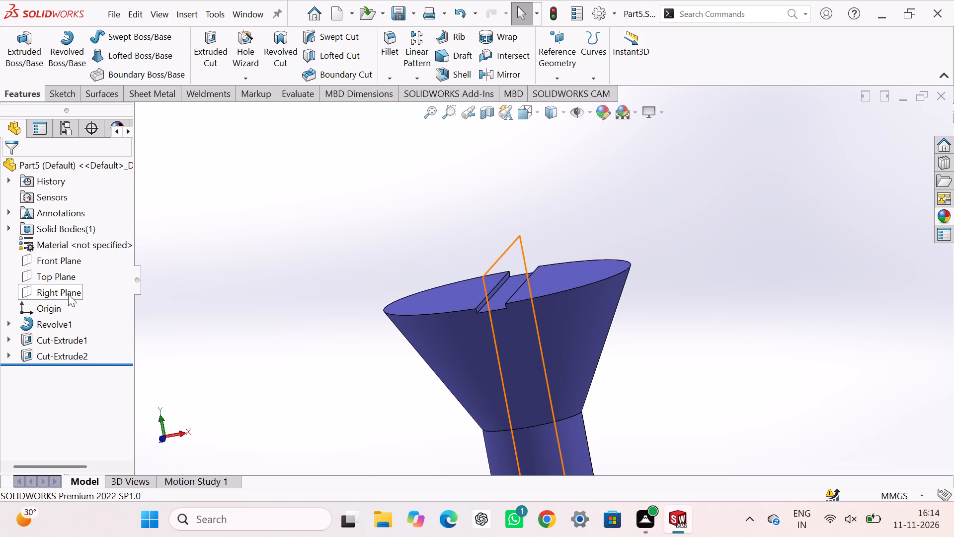
# Edit the sketch of the head-slot cut, Cut-Extrude1, set its depth dimension to 7 mm and exit the sketch.
pyautogui.click(69, 339)
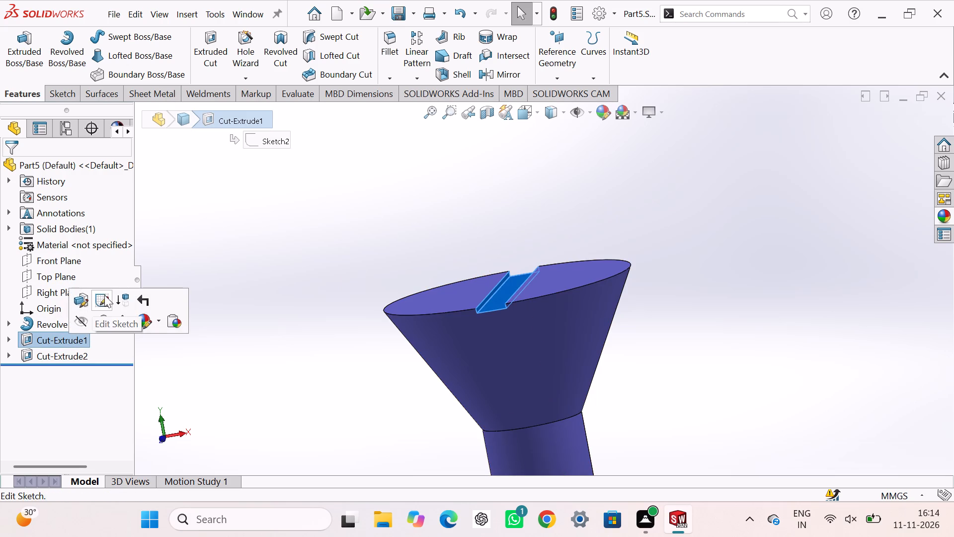
pyautogui.click(104, 295)
pyautogui.scroll(2, 612, 241)
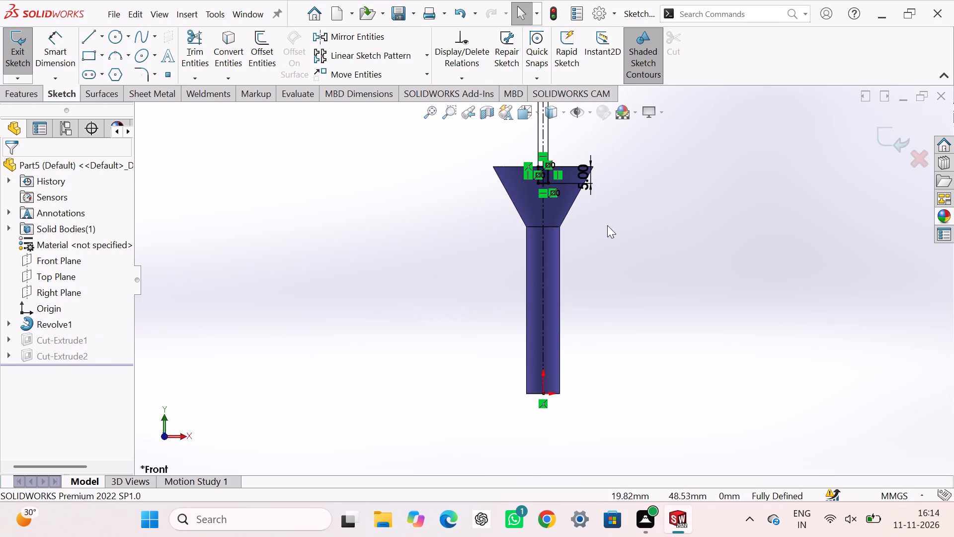
pyautogui.scroll(-3, 606, 222)
pyautogui.scroll(-6, 523, 157)
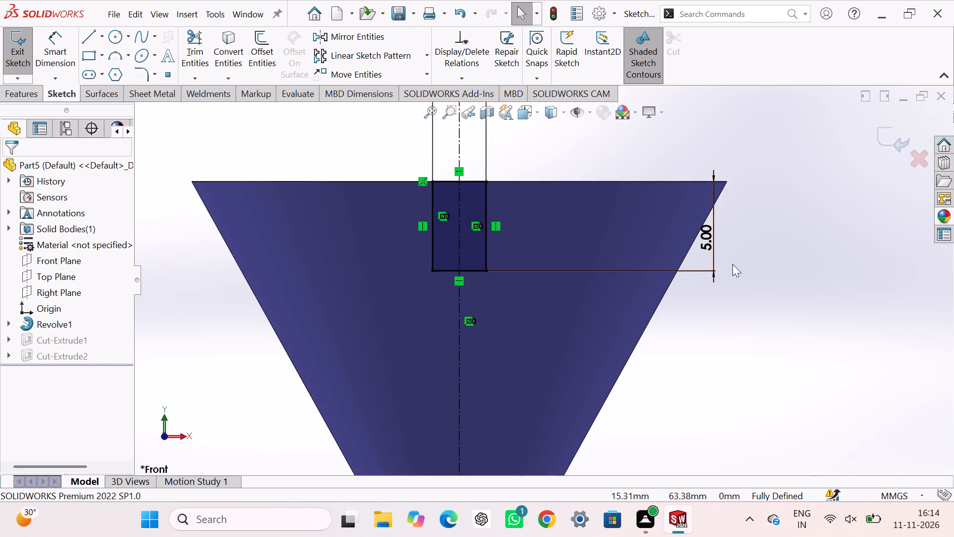
pyautogui.doubleClick(713, 241)
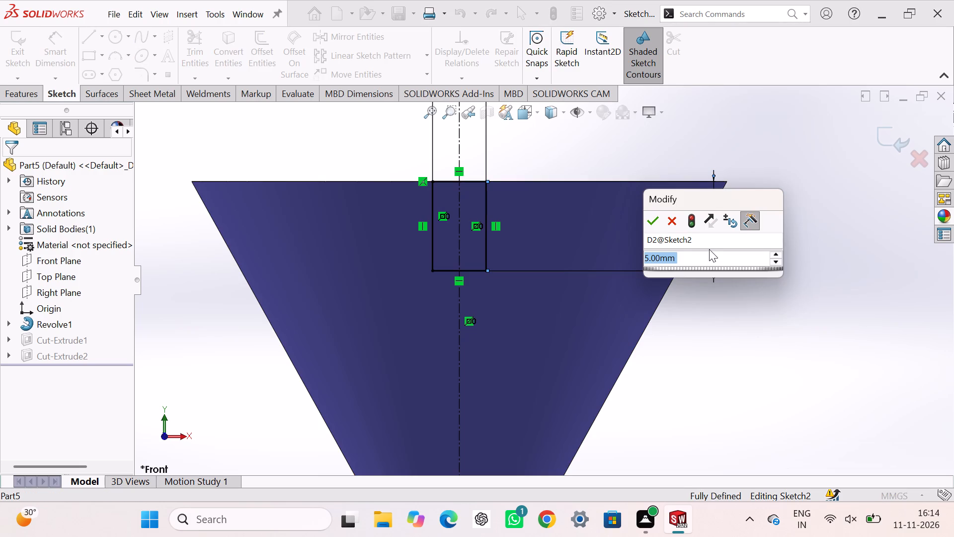
pyautogui.press('7')
pyautogui.press('Return')
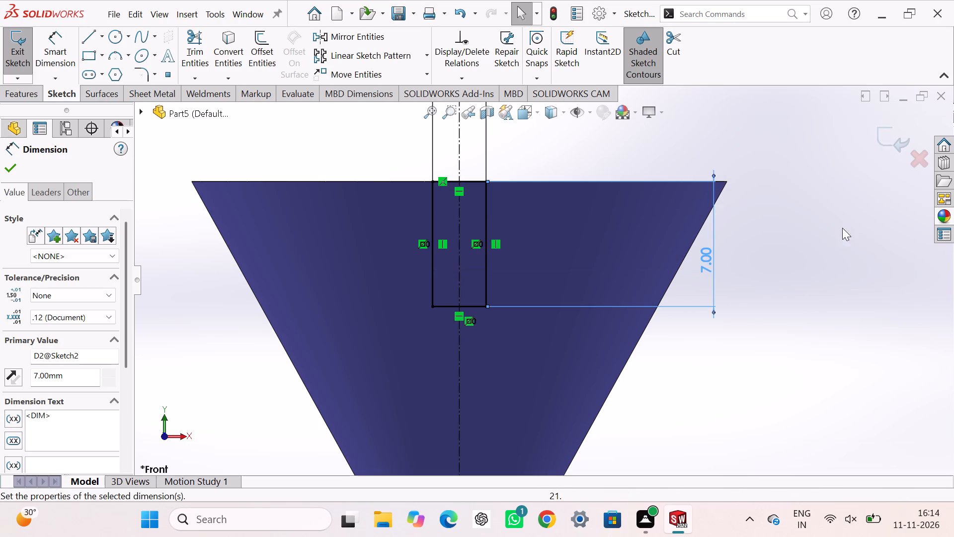
pyautogui.click(880, 138)
pyautogui.moveTo(845, 209); pyautogui.dragTo(845, 209, button='middle')
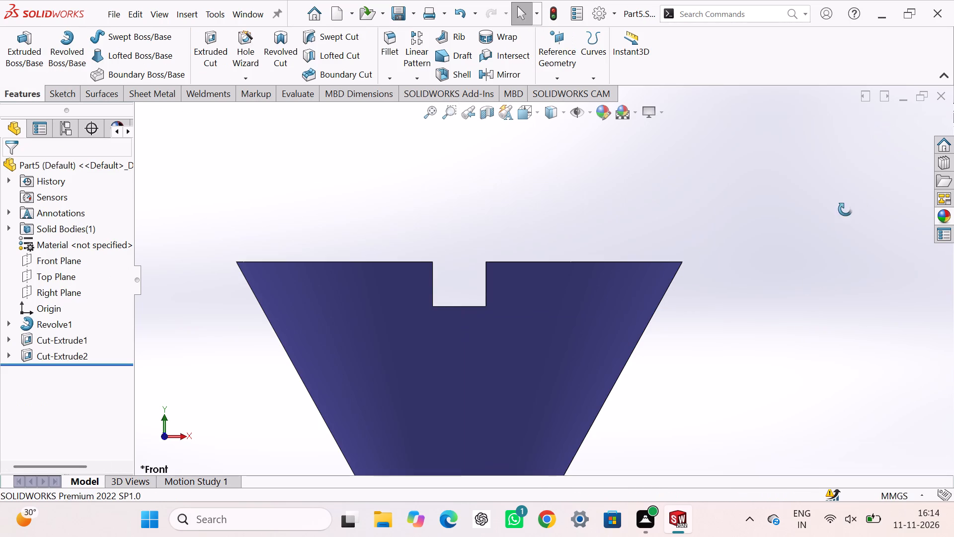
pyautogui.moveTo(845, 209); pyautogui.dragTo(825, 263, button='middle')
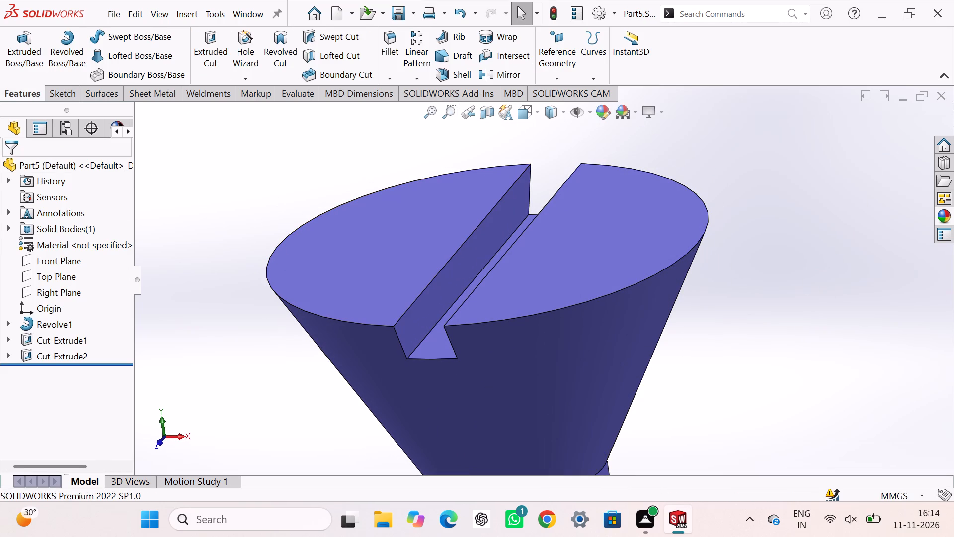
# Save Part5.
pyautogui.click(230, 187)
pyautogui.hotkey('ctrl', 's')
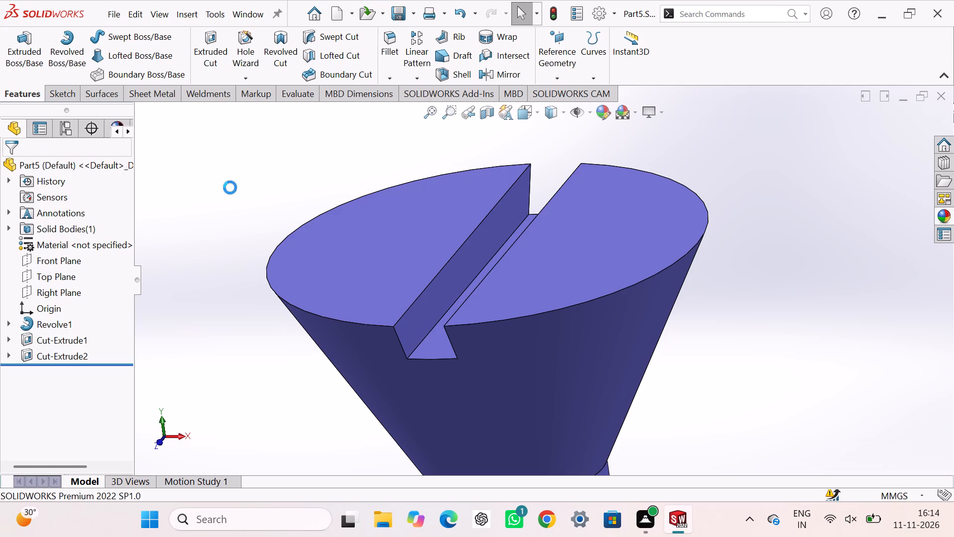
pyautogui.click(229, 199)
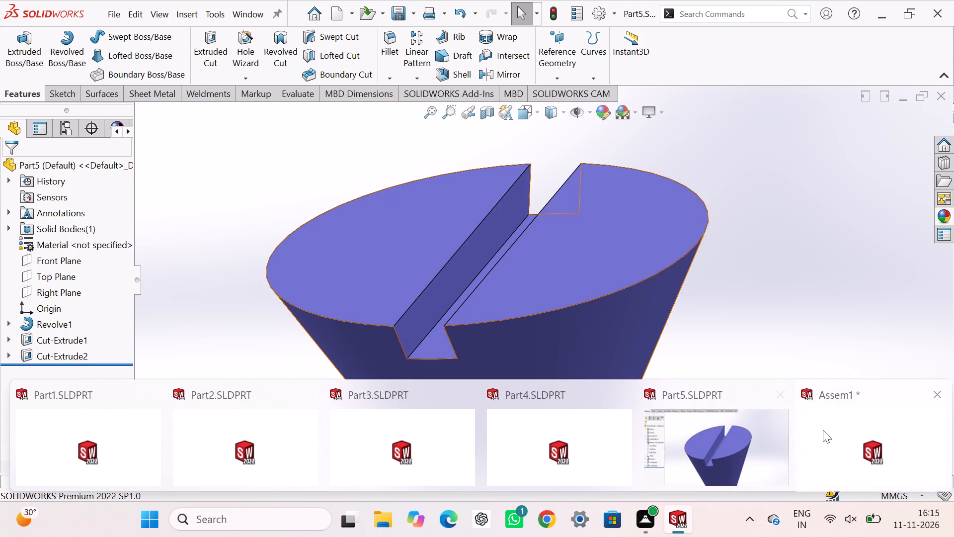
# Switch to Assem1 and examine how the updated screw head sits in the plate's corner hole.
pyautogui.click(823, 430)
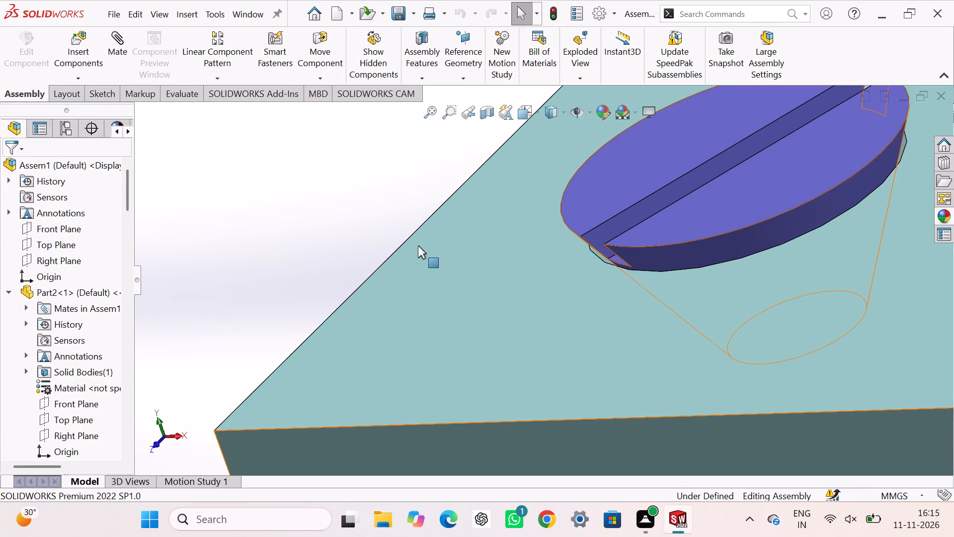
pyautogui.click(304, 188)
pyautogui.scroll(7, 334, 236)
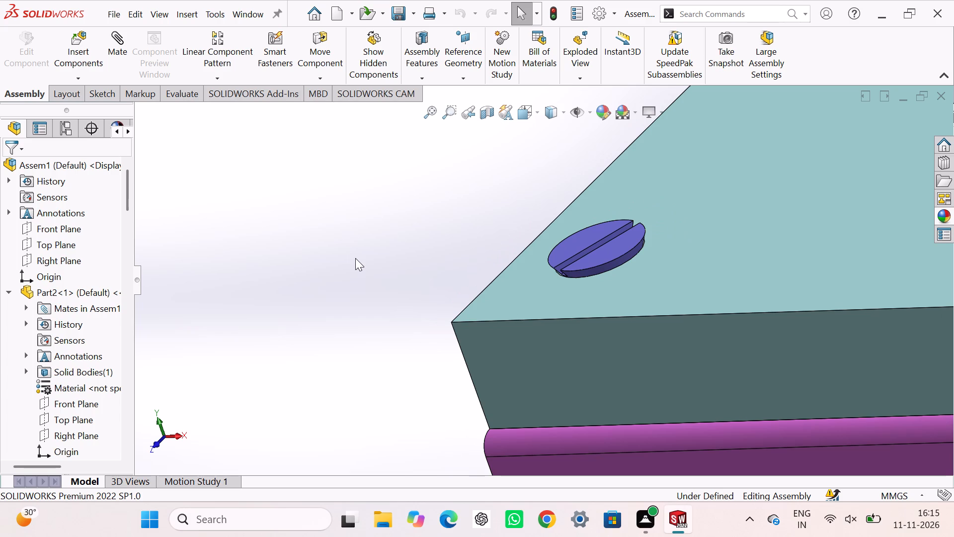
pyautogui.click(372, 301)
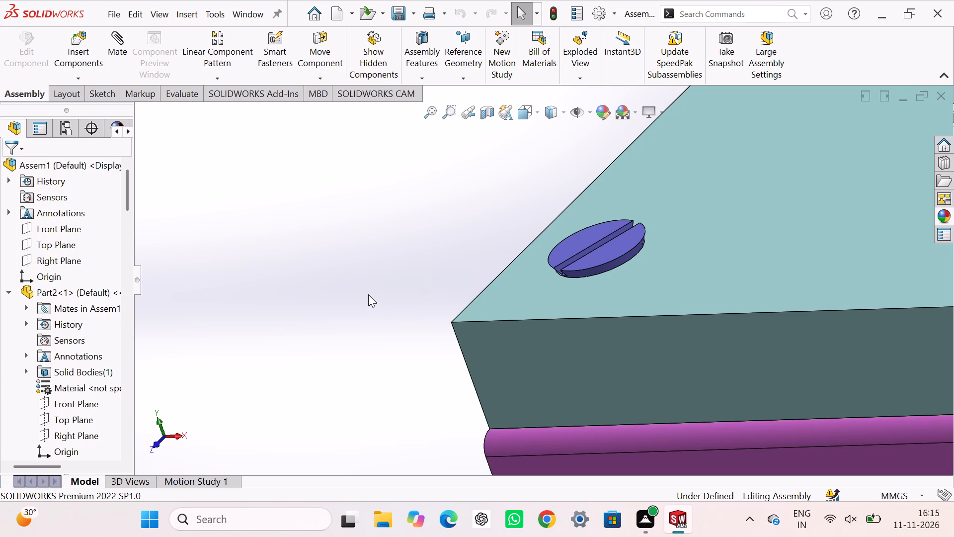
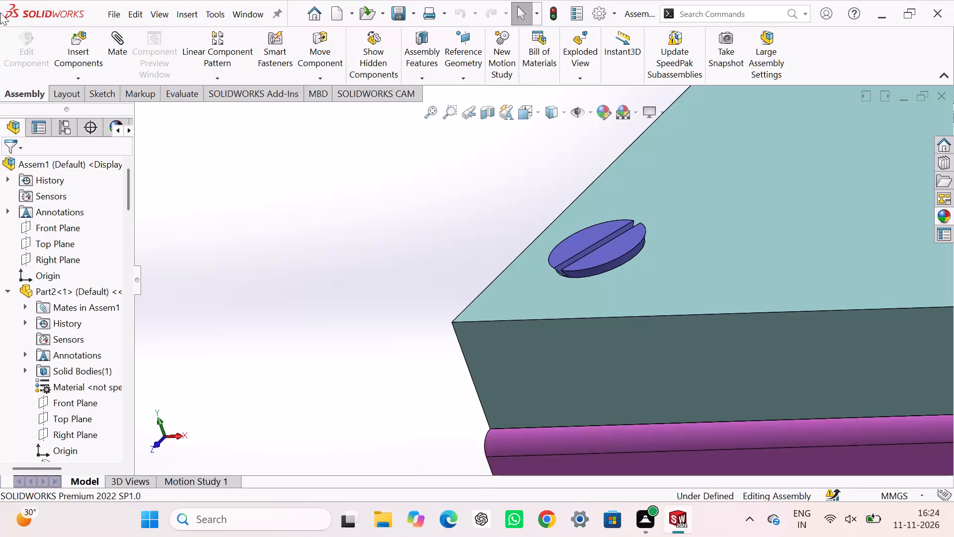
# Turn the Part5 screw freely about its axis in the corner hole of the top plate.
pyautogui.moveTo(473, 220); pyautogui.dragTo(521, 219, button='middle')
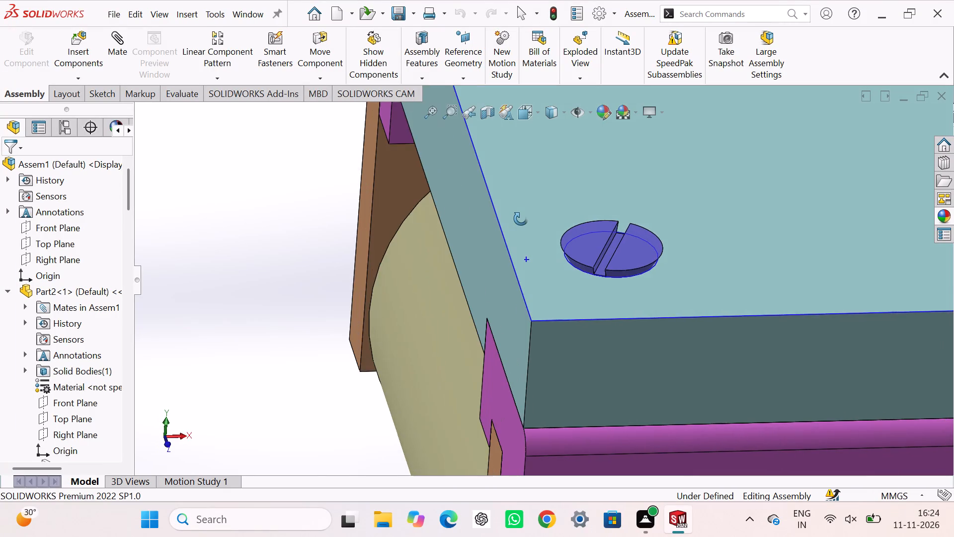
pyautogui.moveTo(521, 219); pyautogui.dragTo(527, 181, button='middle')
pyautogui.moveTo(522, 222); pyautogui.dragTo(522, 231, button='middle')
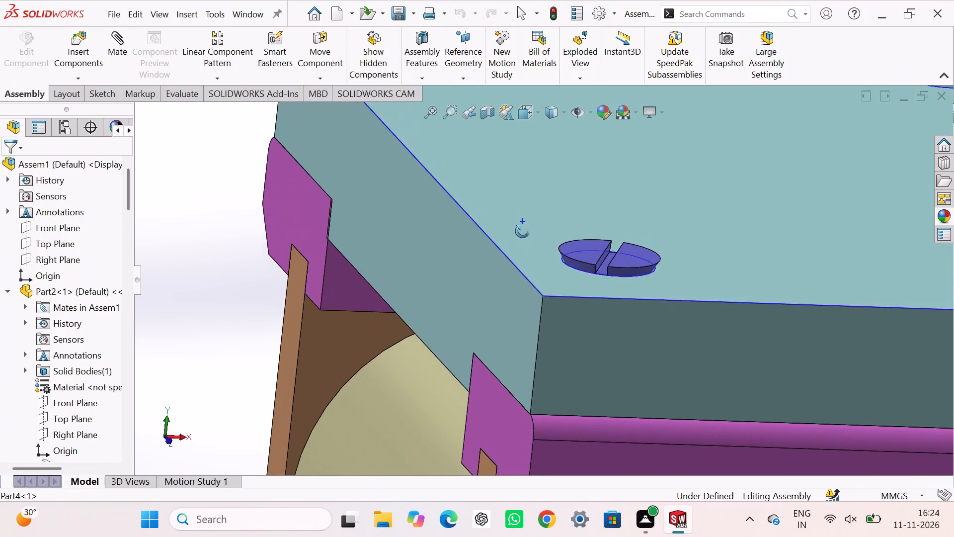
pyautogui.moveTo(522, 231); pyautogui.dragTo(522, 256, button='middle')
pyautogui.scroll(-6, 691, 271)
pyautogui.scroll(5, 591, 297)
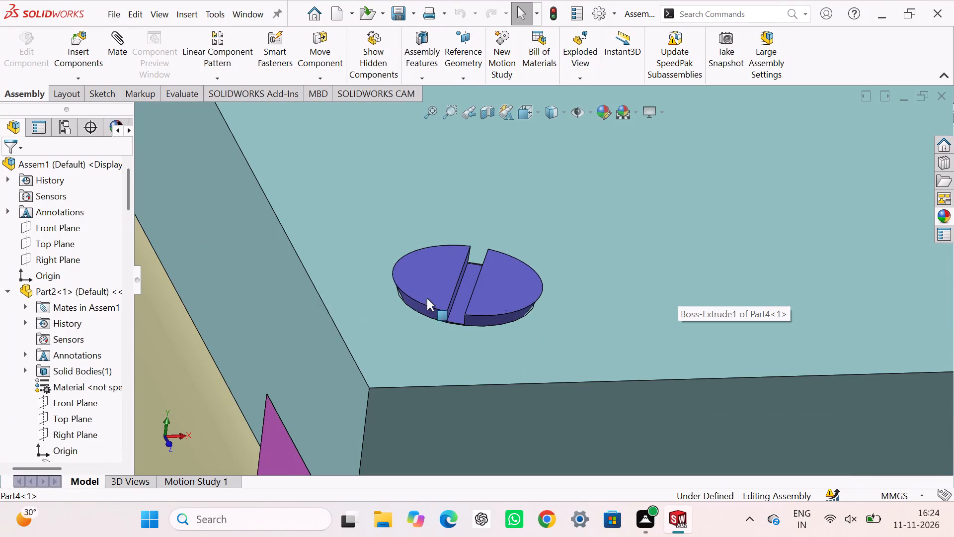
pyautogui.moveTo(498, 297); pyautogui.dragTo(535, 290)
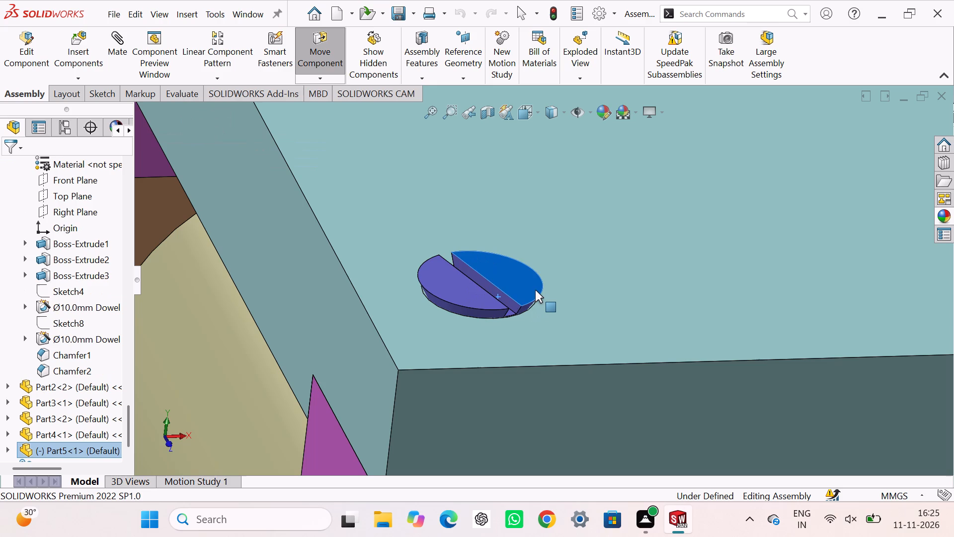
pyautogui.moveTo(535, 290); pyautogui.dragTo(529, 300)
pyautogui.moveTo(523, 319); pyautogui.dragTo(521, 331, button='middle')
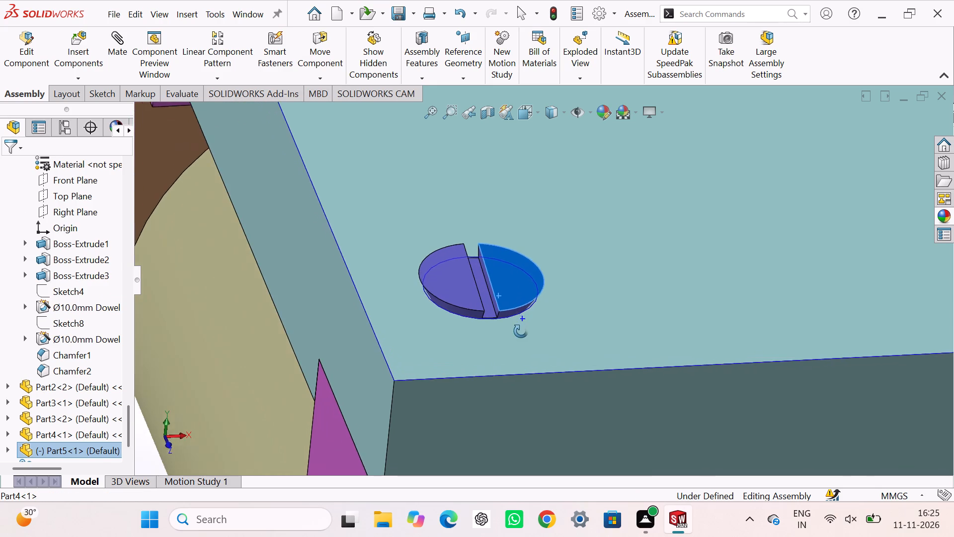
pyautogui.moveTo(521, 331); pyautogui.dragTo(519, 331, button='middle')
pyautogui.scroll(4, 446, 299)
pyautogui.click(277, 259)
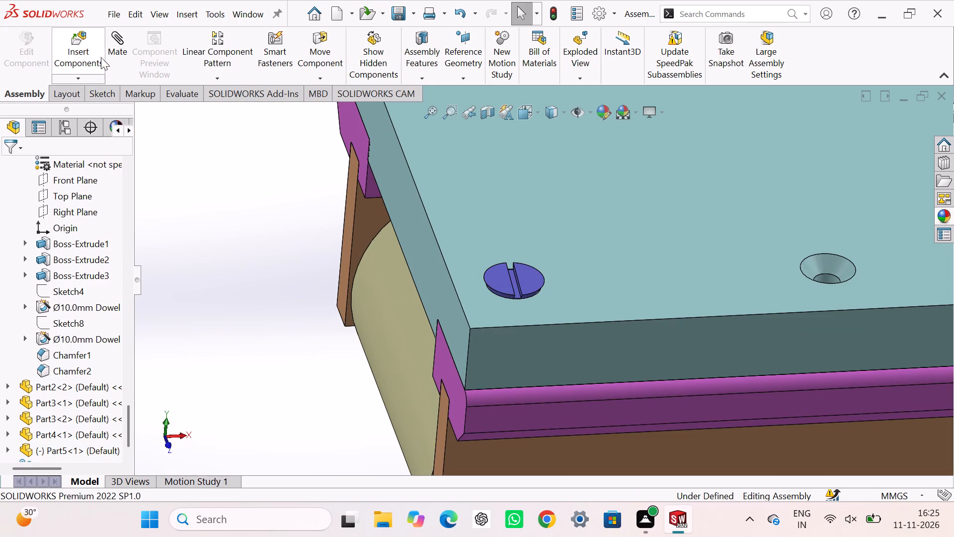
# Add a Parallel mate between the assembly's Front Plane and the Right Plane of the Part5 screw.
pyautogui.click(117, 33)
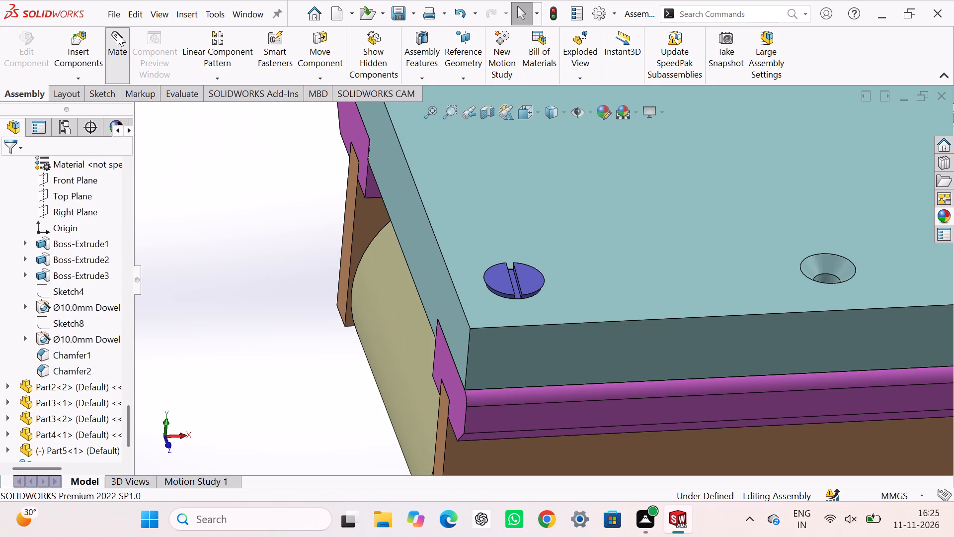
pyautogui.click(139, 113)
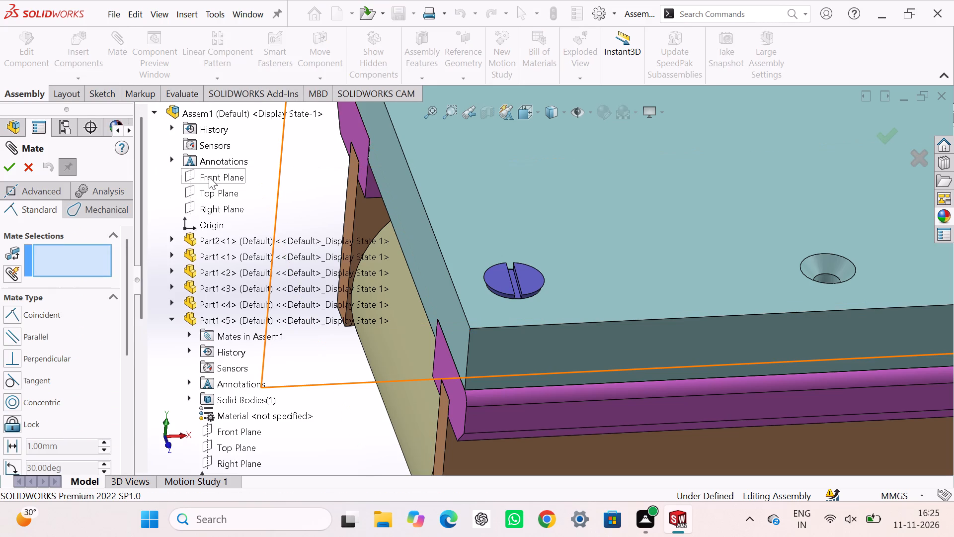
pyautogui.click(209, 177)
pyautogui.scroll(7, 455, 282)
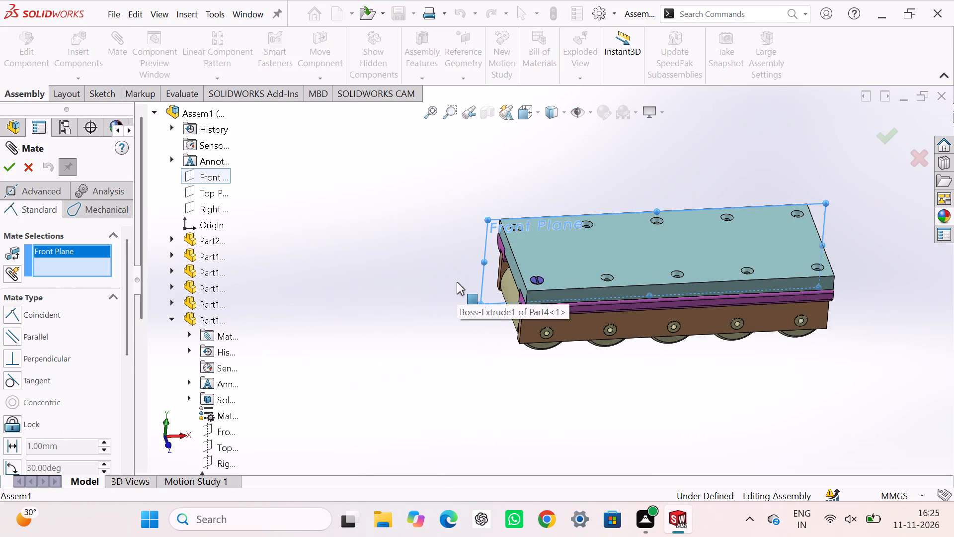
pyautogui.scroll(-5, 460, 283)
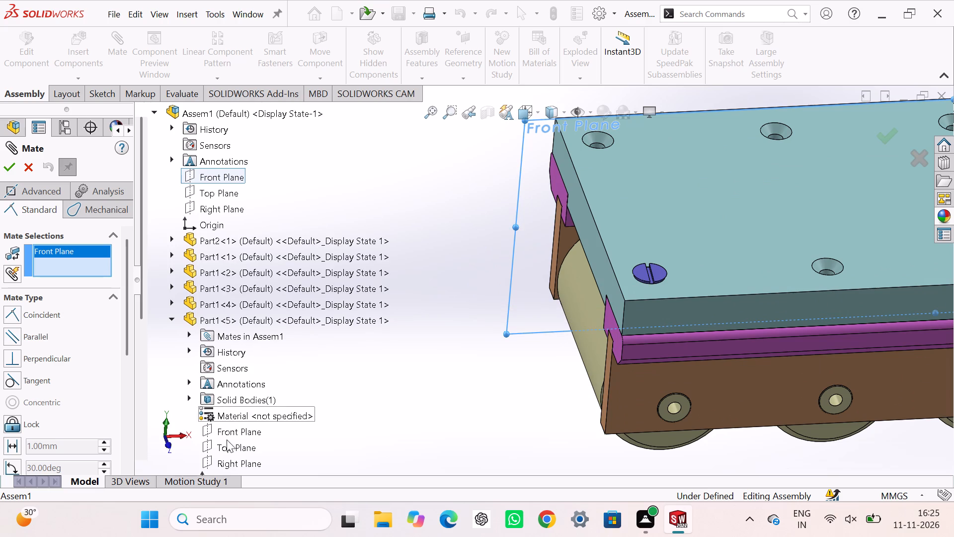
pyautogui.click(173, 319)
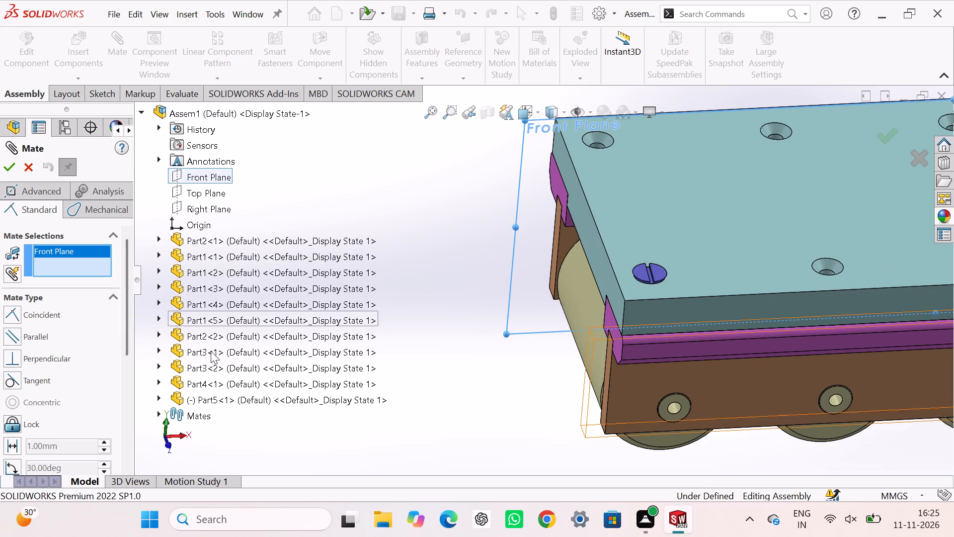
pyautogui.click(158, 398)
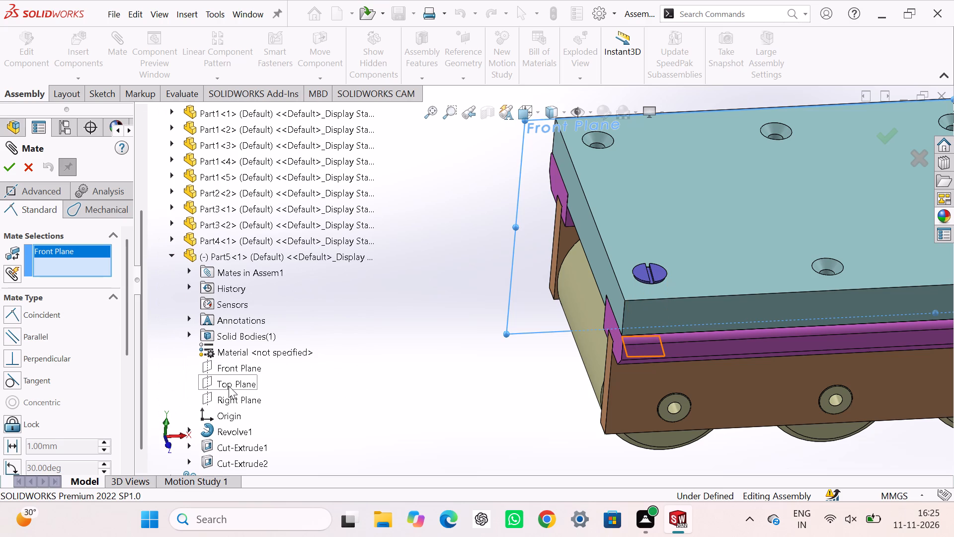
pyautogui.click(233, 399)
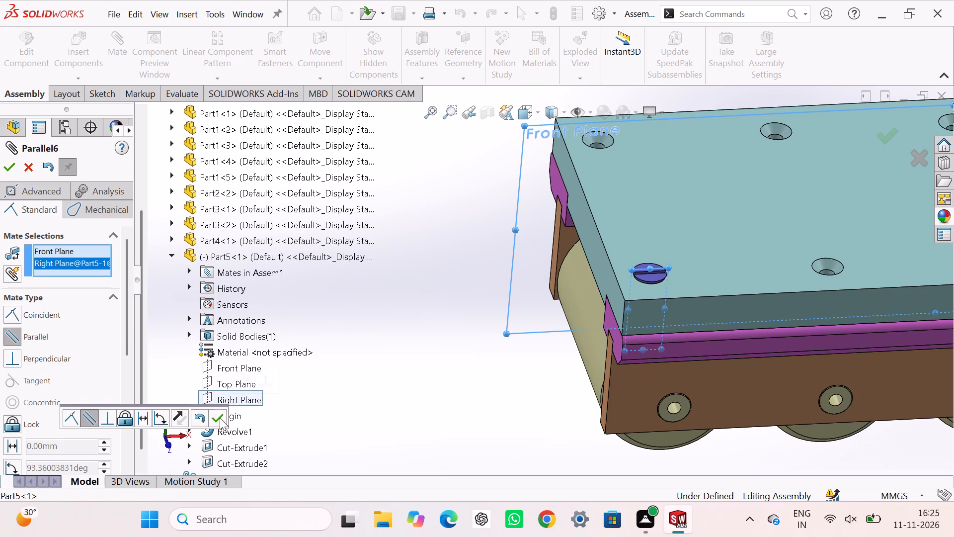
pyautogui.click(216, 421)
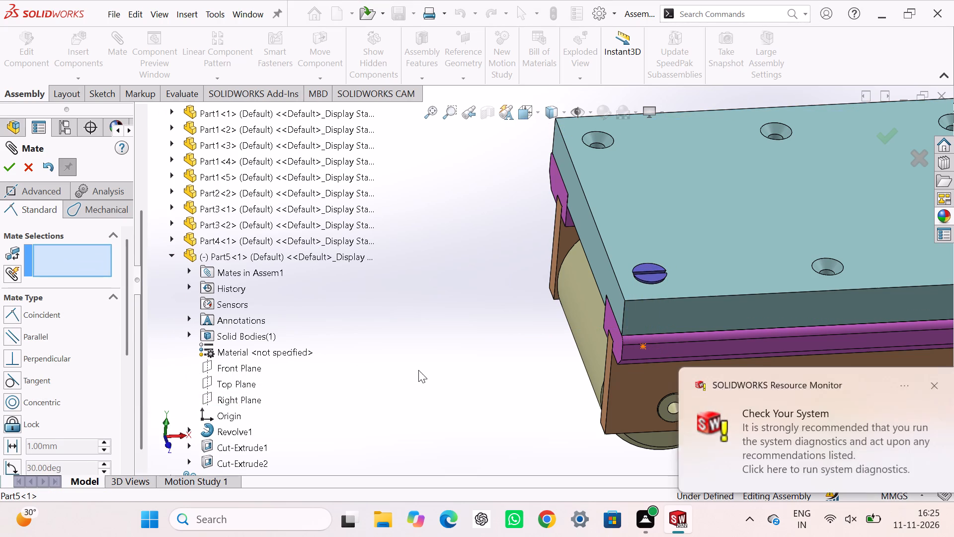
pyautogui.click(418, 370)
pyautogui.click(919, 381)
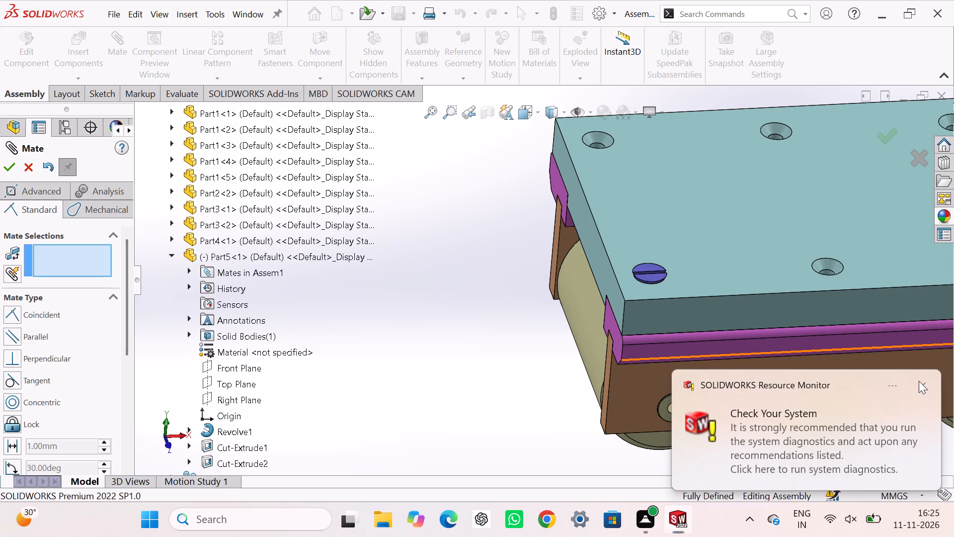
pyautogui.click(8, 164)
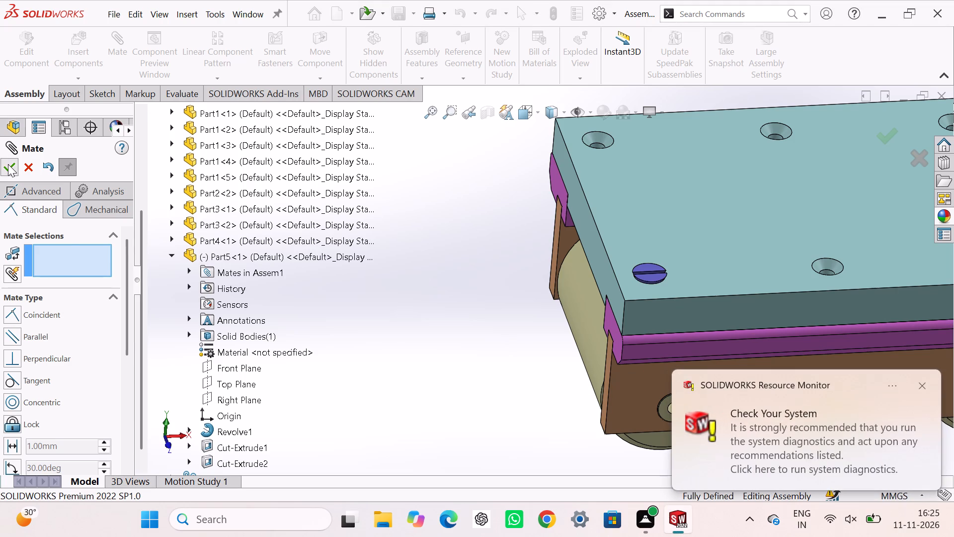
pyautogui.click(334, 280)
# Save the assembly under the file name roller track.
pyautogui.hotkey('ctrl', 's')
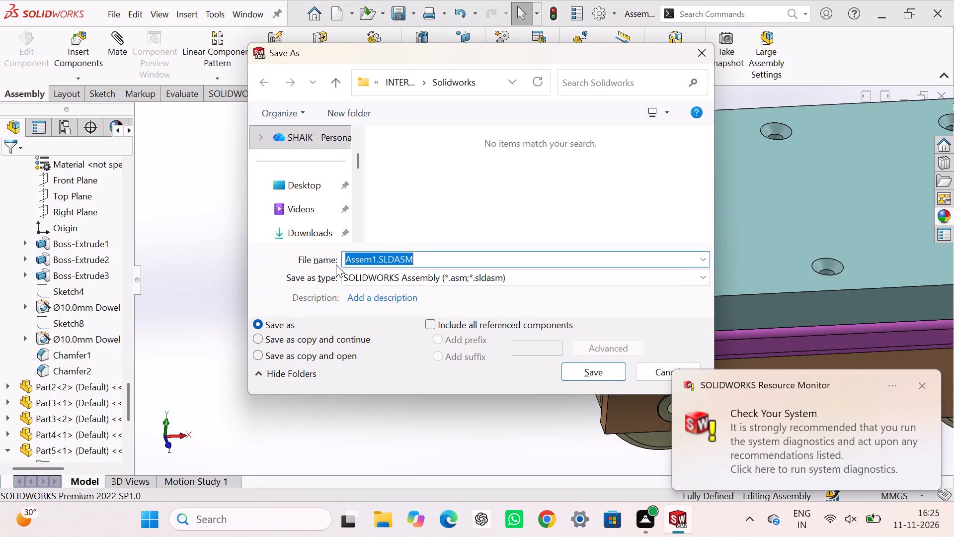
pyautogui.press('r')
pyautogui.write('oller track')
pyautogui.press('Return')
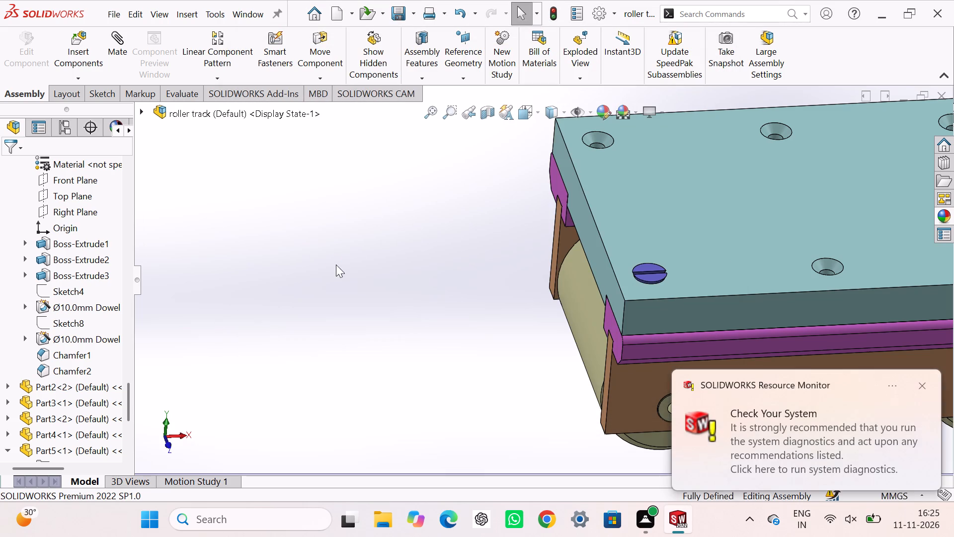
# Examine the slotted screw head's alignment and seating in the top plate's corner hole, and dismiss the resource monitor notification.
pyautogui.click(924, 387)
pyautogui.click(405, 349)
pyautogui.scroll(3, 407, 347)
pyautogui.scroll(3, 531, 355)
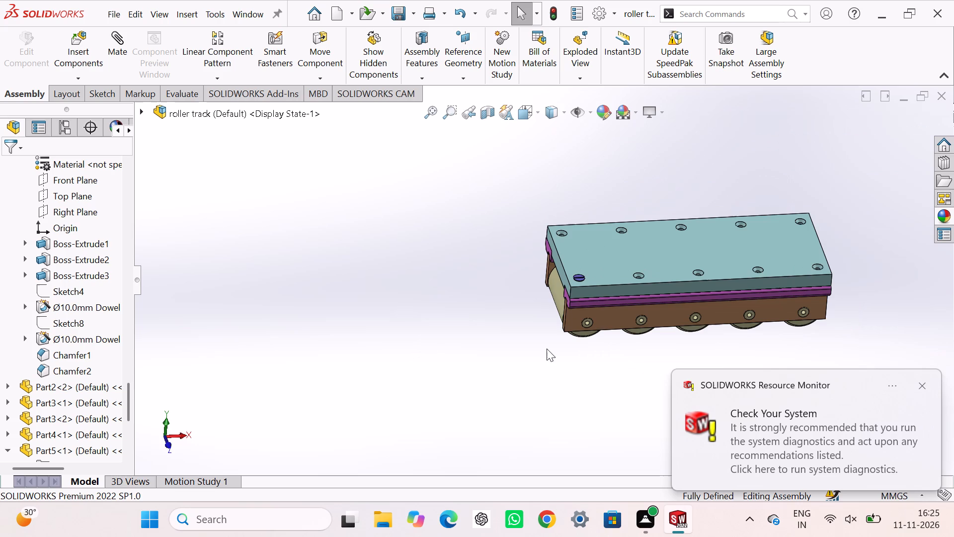
pyautogui.scroll(-7, 619, 268)
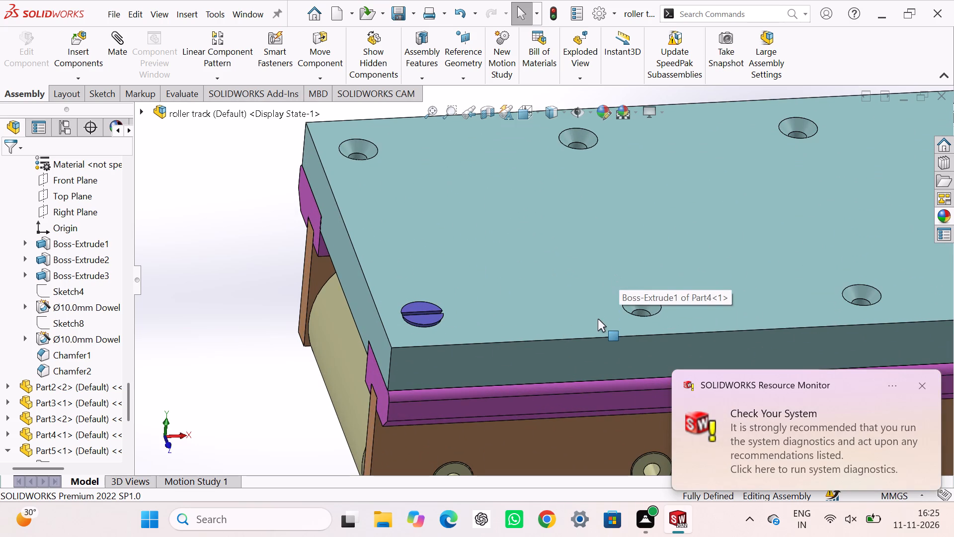
pyautogui.click(238, 274)
pyautogui.scroll(-4, 415, 336)
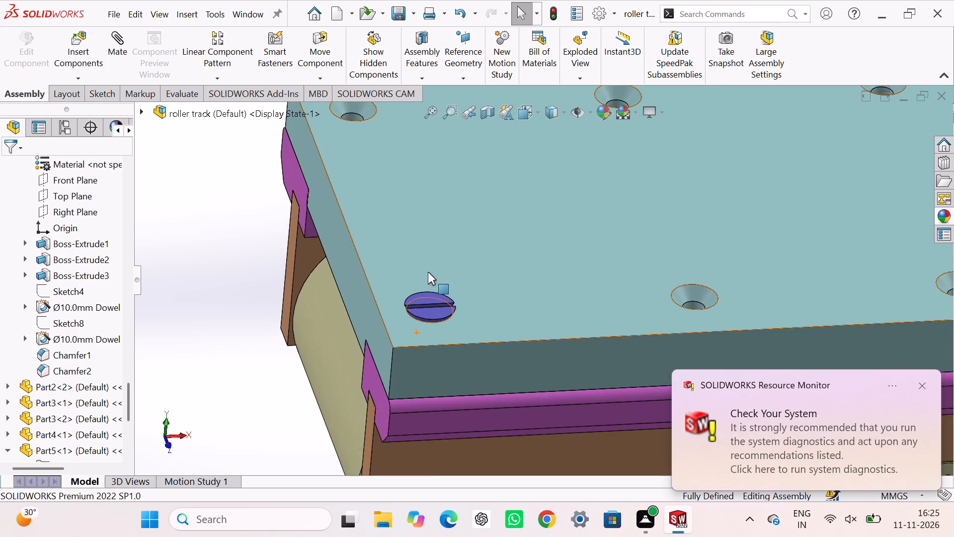
pyautogui.scroll(-2, 428, 272)
pyautogui.scroll(-5, 435, 402)
pyautogui.scroll(3, 436, 391)
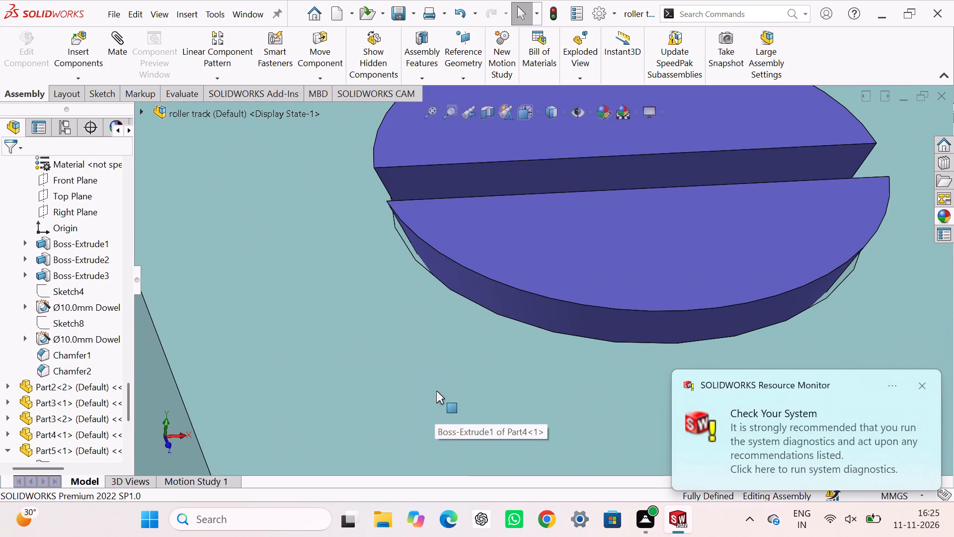
pyautogui.scroll(8, 436, 391)
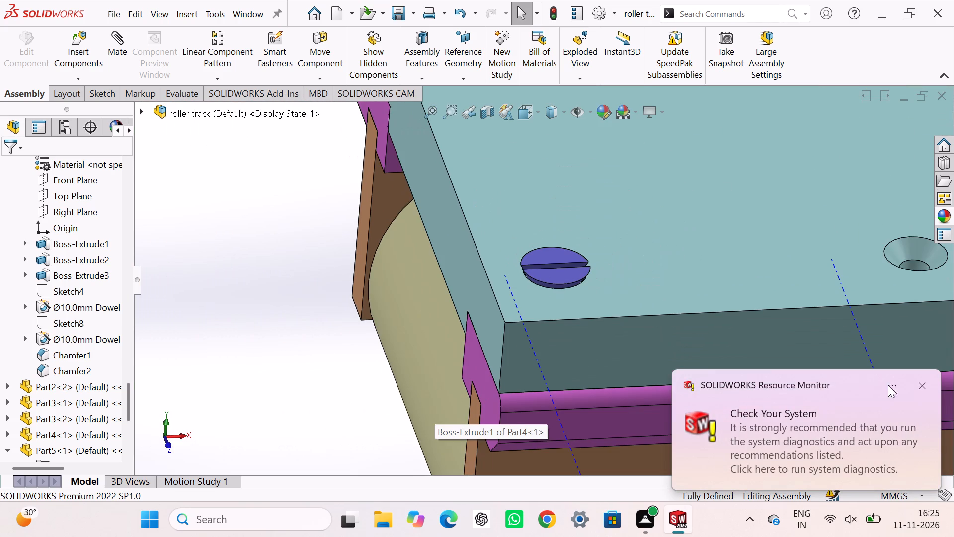
pyautogui.click(922, 384)
pyautogui.scroll(3, 826, 373)
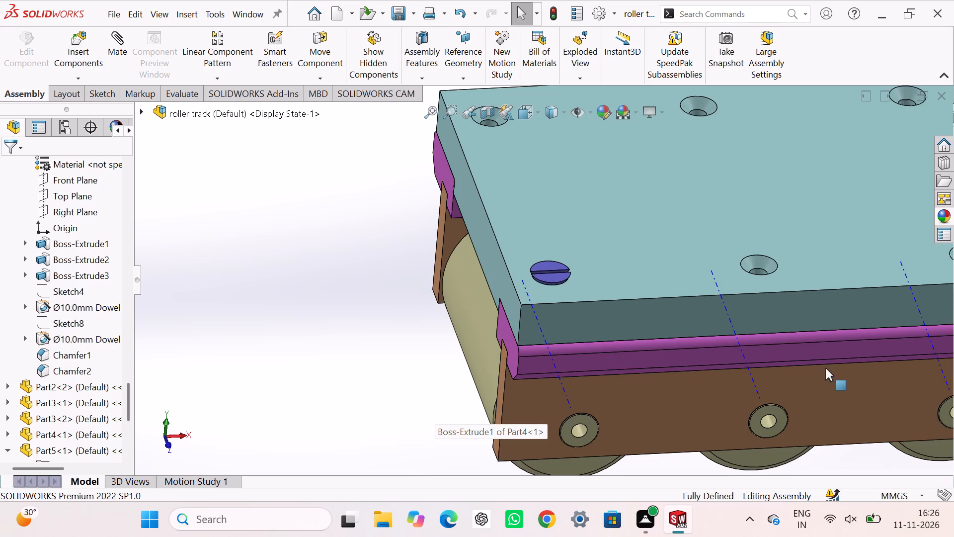
pyautogui.doubleClick(295, 270)
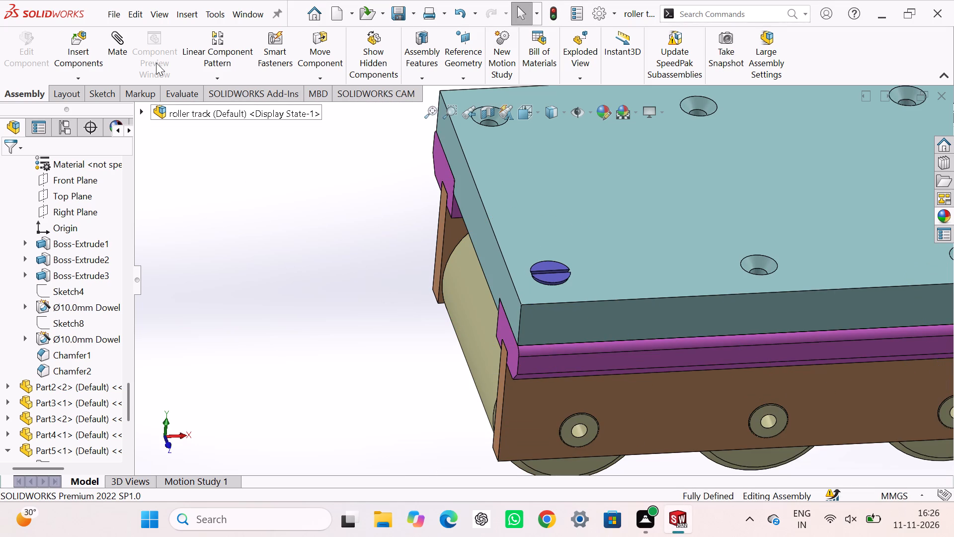
# Insert a second Part5 screw into the assembly, placed in the empty space beside the roller track.
pyautogui.click(89, 47)
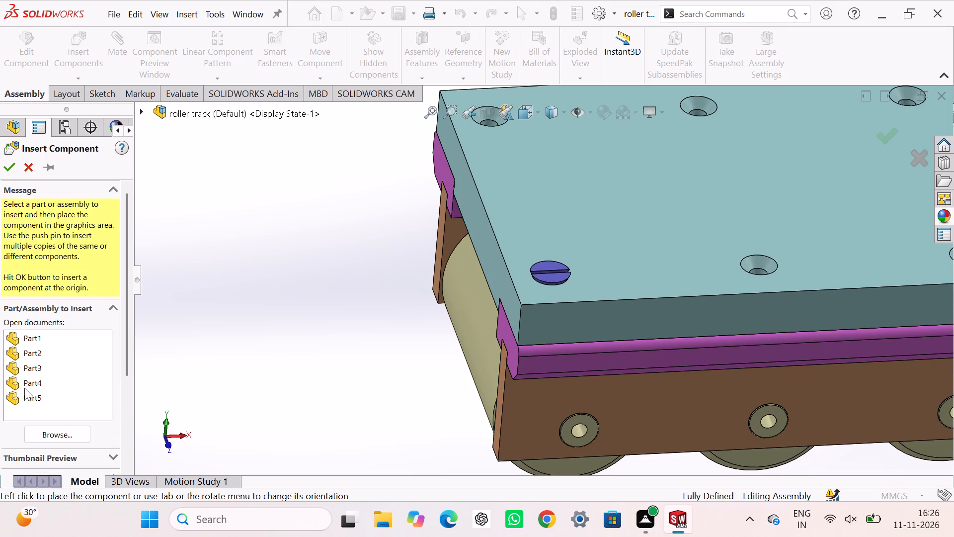
pyautogui.click(25, 393)
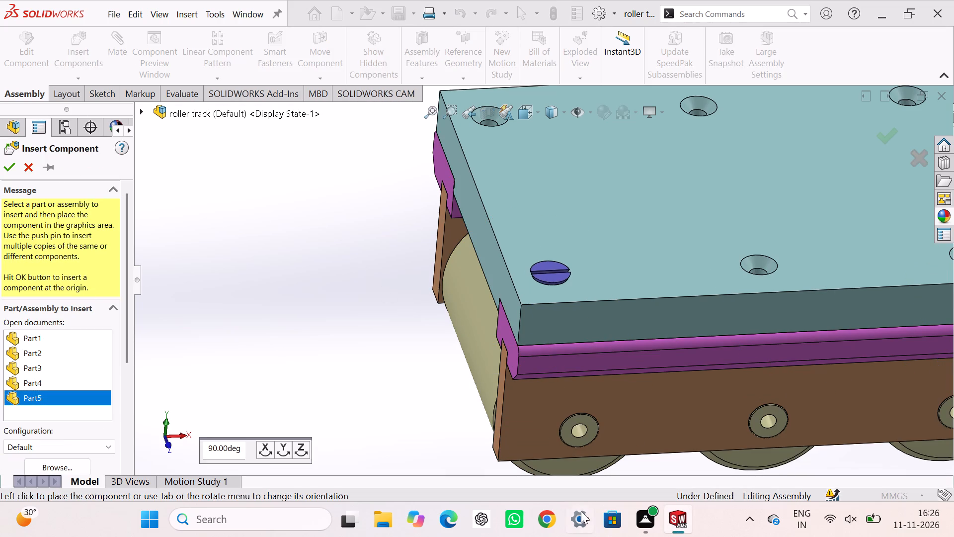
pyautogui.click(342, 330)
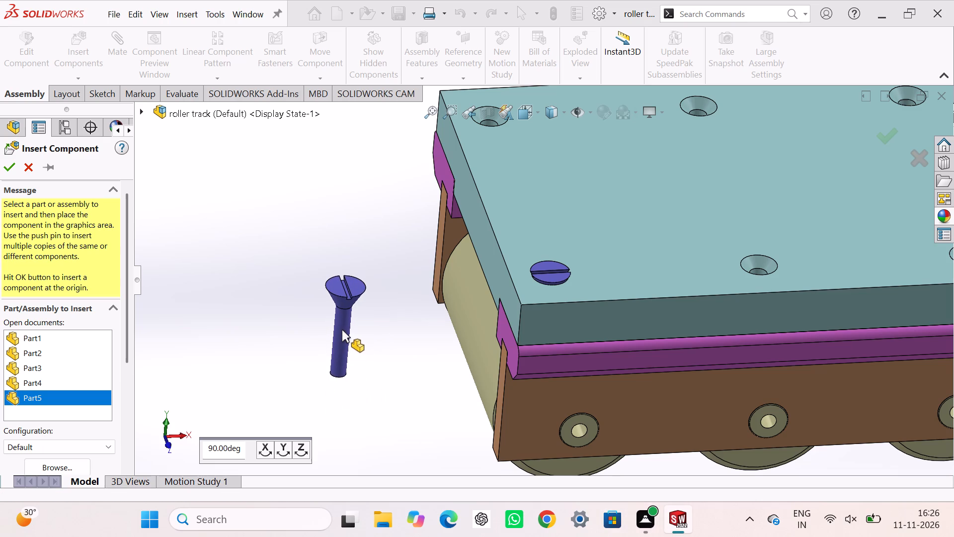
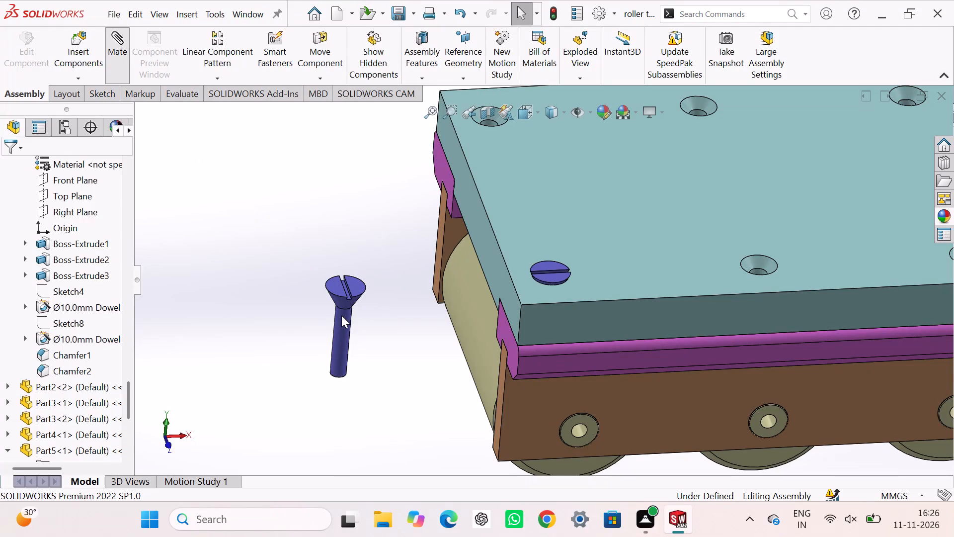
# Add a Concentric mate between the second Part5 screw's shank and the top plate hole beside the corner screw.
pyautogui.click(344, 336)
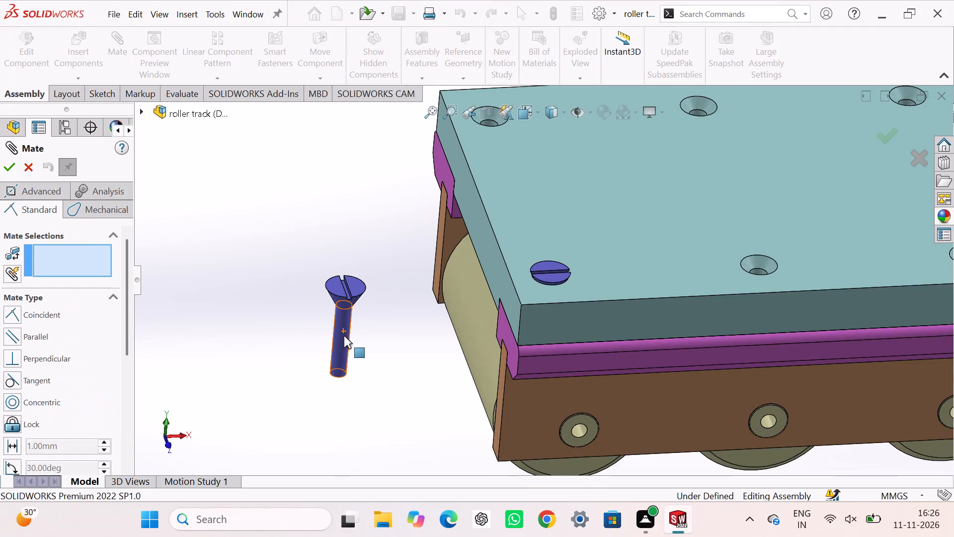
pyautogui.moveTo(784, 275); pyautogui.dragTo(775, 327, button='middle')
pyautogui.scroll(-2, 773, 274)
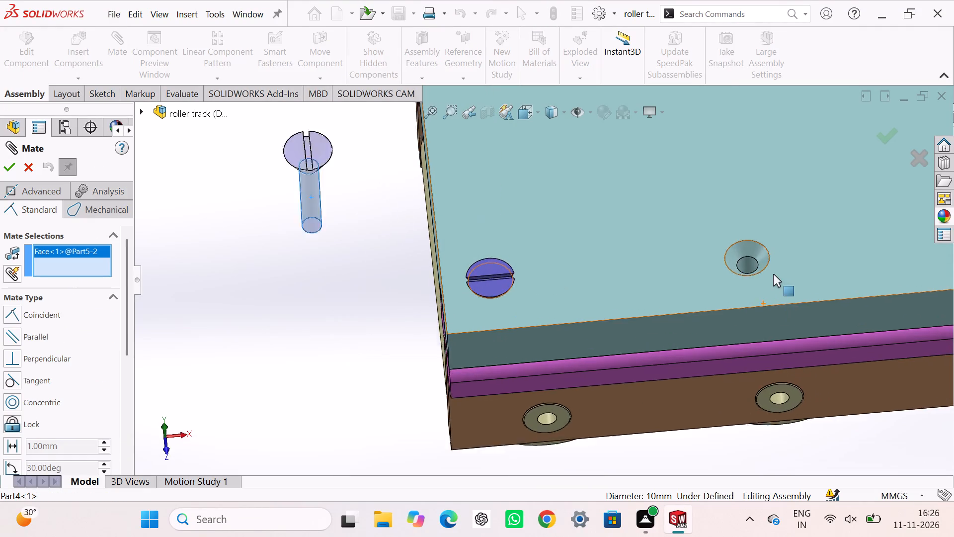
pyautogui.scroll(-5, 773, 274)
pyautogui.click(548, 252)
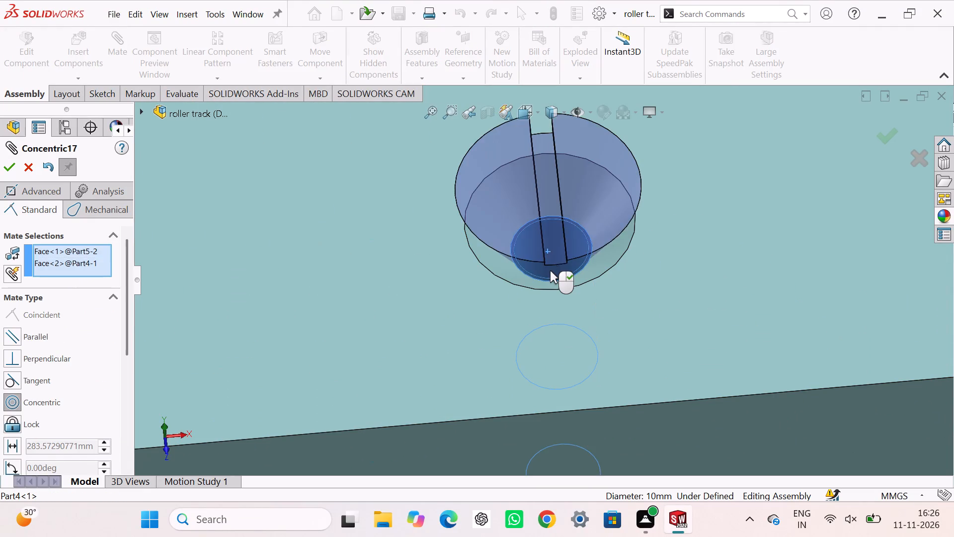
pyautogui.scroll(8, 550, 270)
pyautogui.moveTo(549, 326); pyautogui.dragTo(548, 230, button='middle')
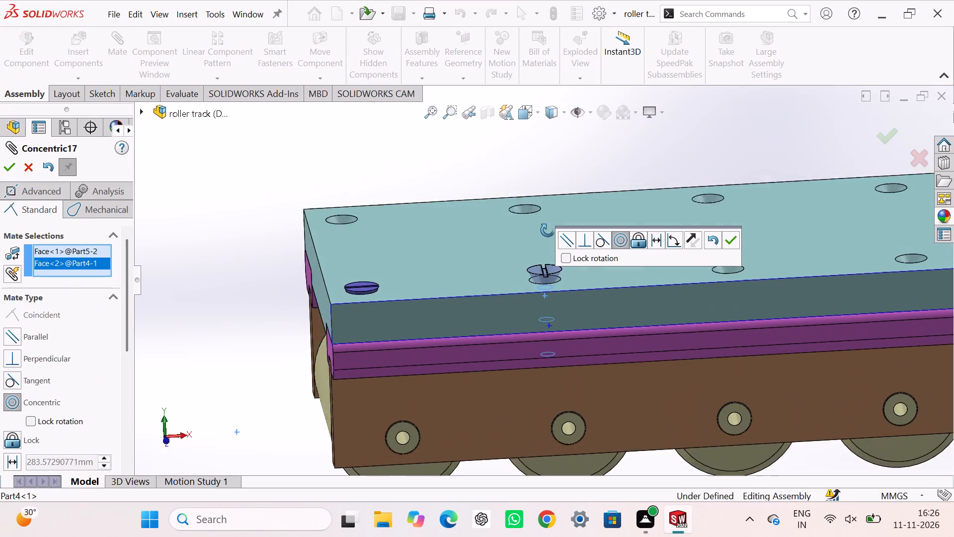
pyautogui.moveTo(548, 230); pyautogui.dragTo(536, 277, button='middle')
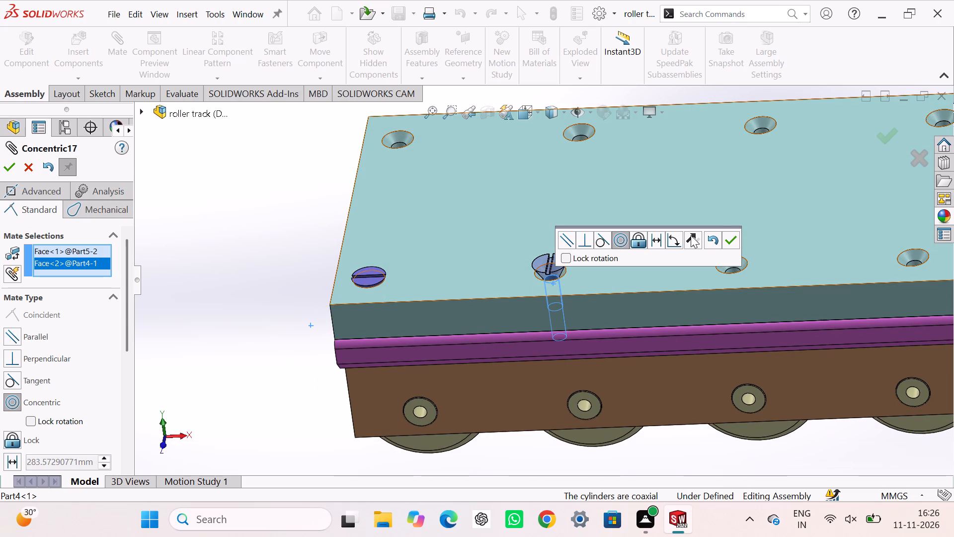
pyautogui.click(734, 240)
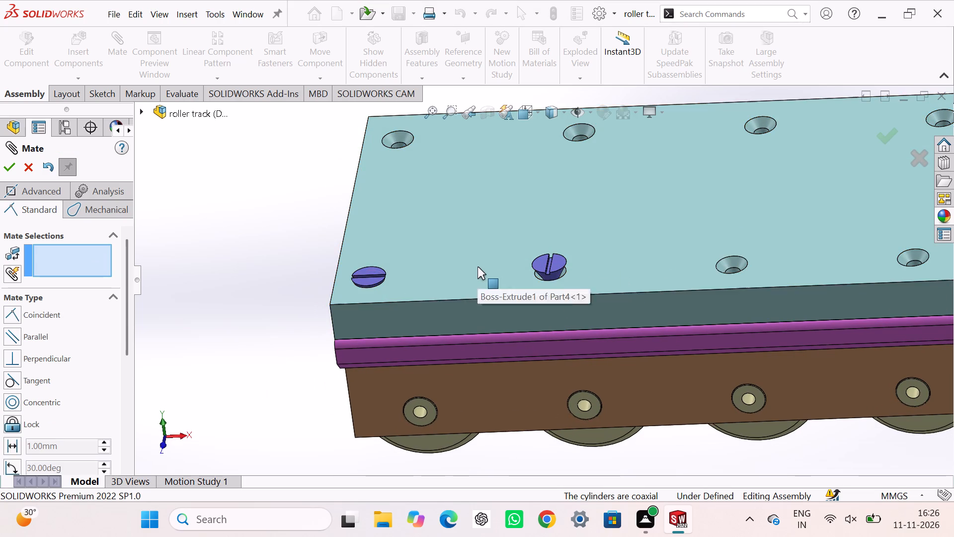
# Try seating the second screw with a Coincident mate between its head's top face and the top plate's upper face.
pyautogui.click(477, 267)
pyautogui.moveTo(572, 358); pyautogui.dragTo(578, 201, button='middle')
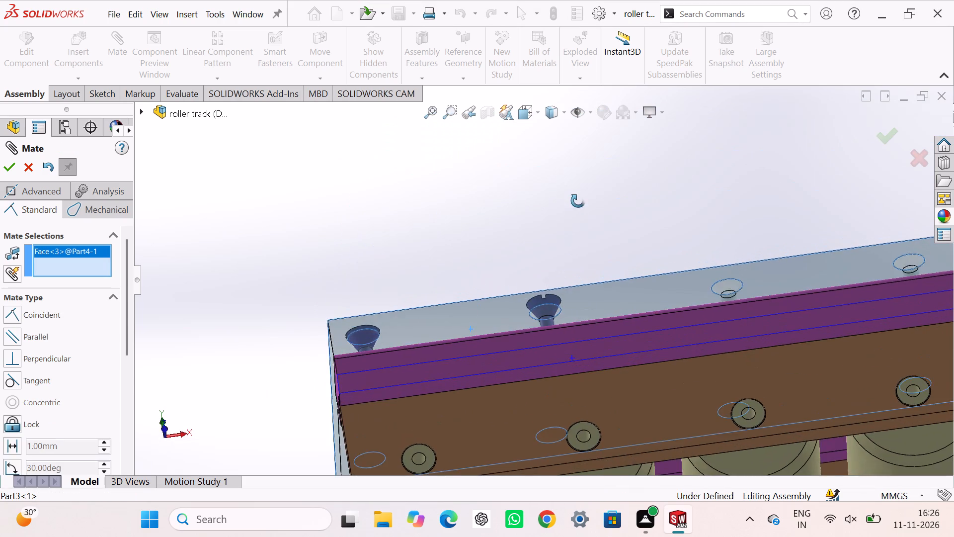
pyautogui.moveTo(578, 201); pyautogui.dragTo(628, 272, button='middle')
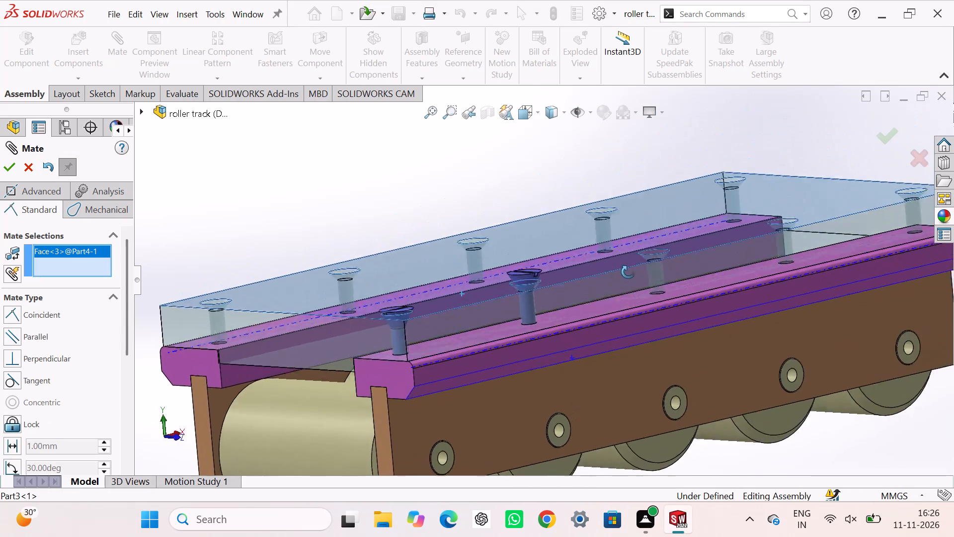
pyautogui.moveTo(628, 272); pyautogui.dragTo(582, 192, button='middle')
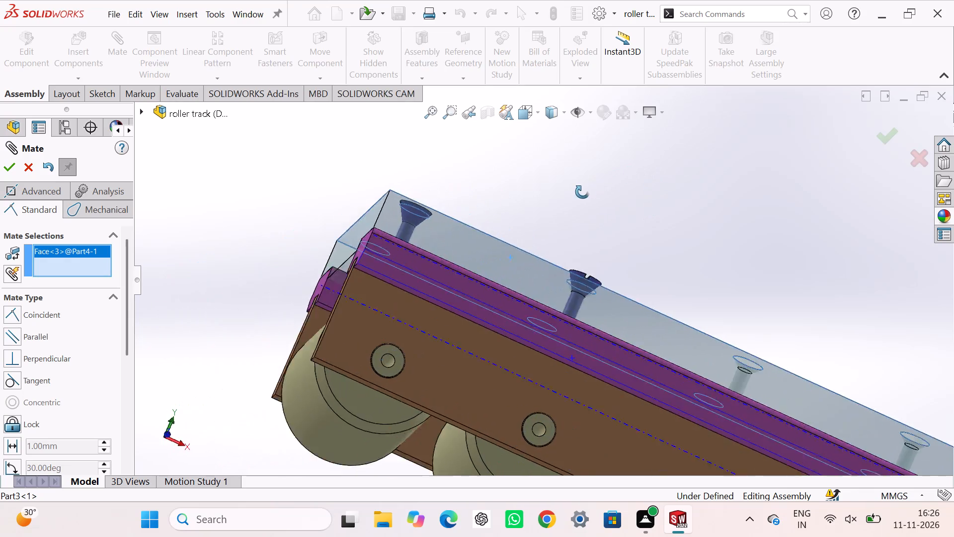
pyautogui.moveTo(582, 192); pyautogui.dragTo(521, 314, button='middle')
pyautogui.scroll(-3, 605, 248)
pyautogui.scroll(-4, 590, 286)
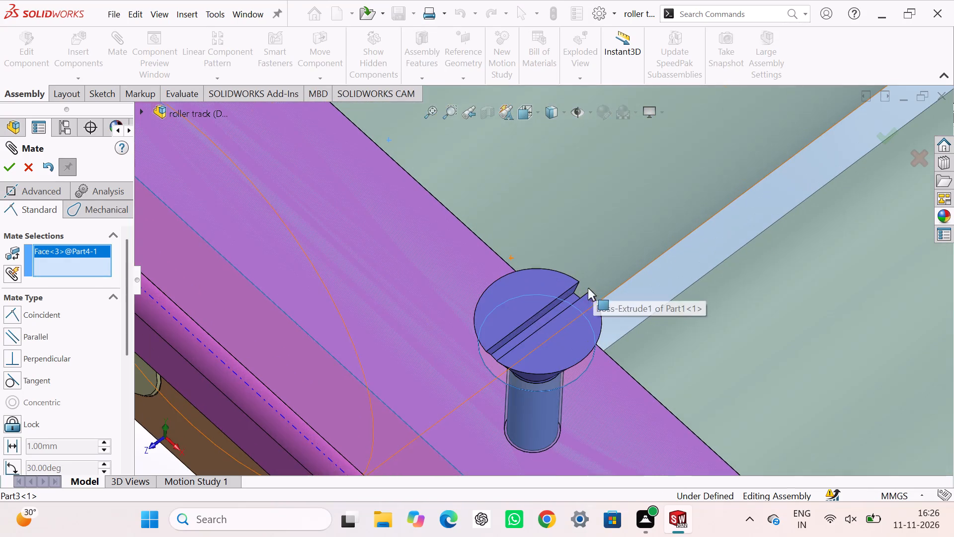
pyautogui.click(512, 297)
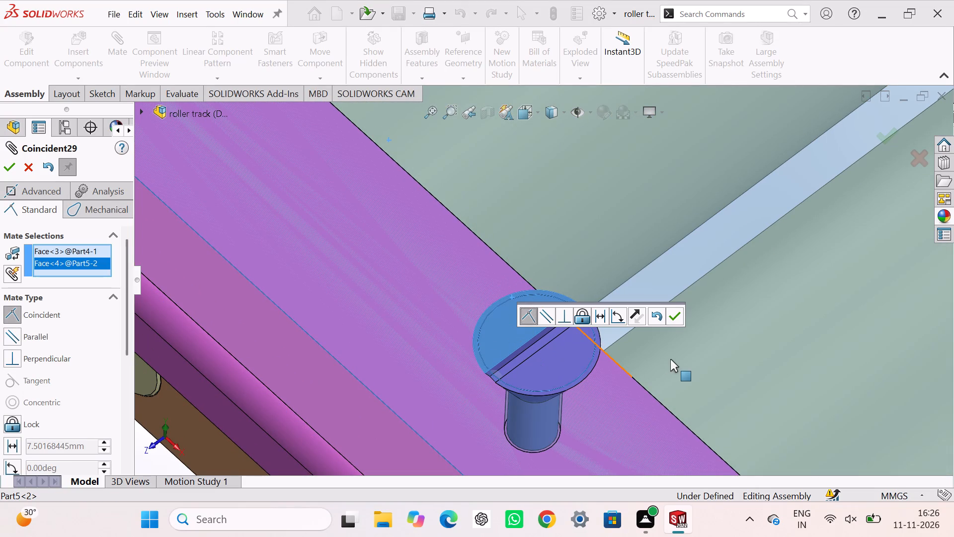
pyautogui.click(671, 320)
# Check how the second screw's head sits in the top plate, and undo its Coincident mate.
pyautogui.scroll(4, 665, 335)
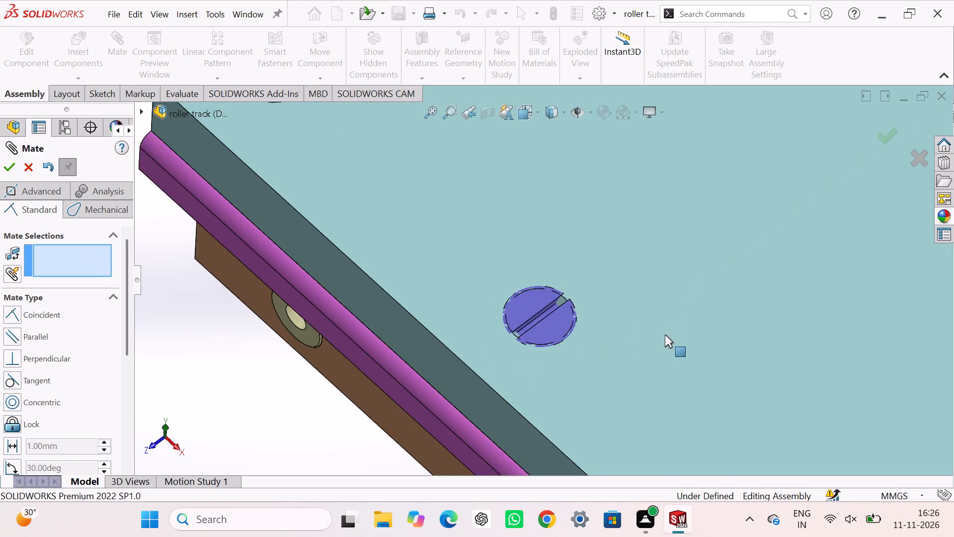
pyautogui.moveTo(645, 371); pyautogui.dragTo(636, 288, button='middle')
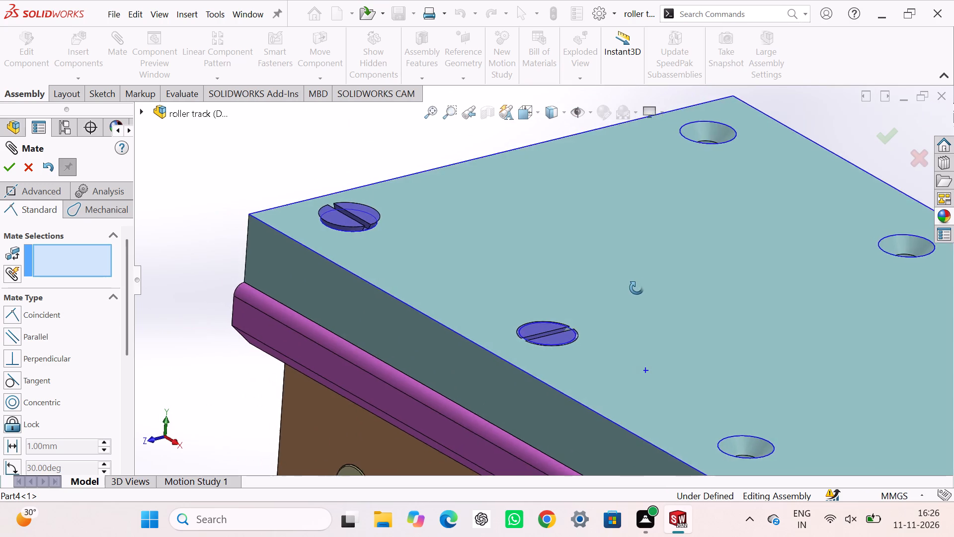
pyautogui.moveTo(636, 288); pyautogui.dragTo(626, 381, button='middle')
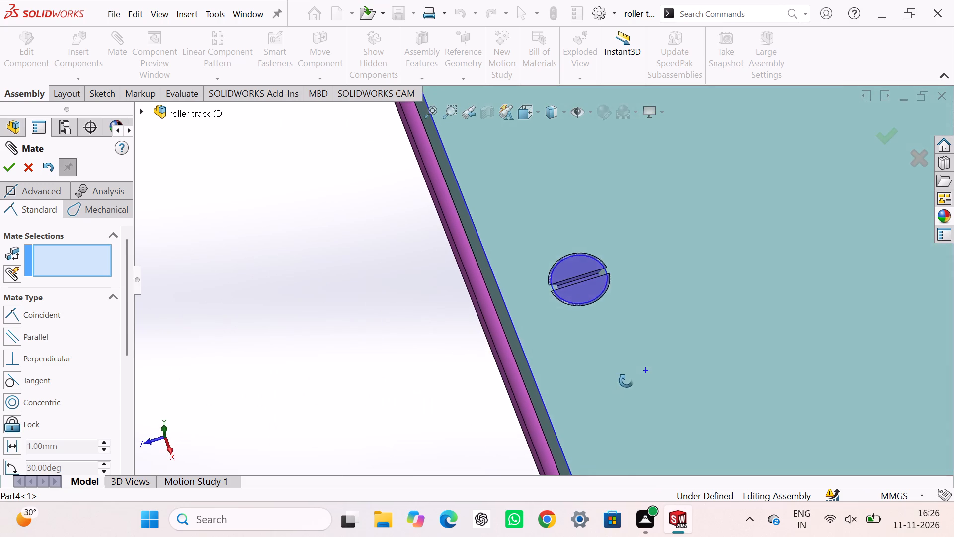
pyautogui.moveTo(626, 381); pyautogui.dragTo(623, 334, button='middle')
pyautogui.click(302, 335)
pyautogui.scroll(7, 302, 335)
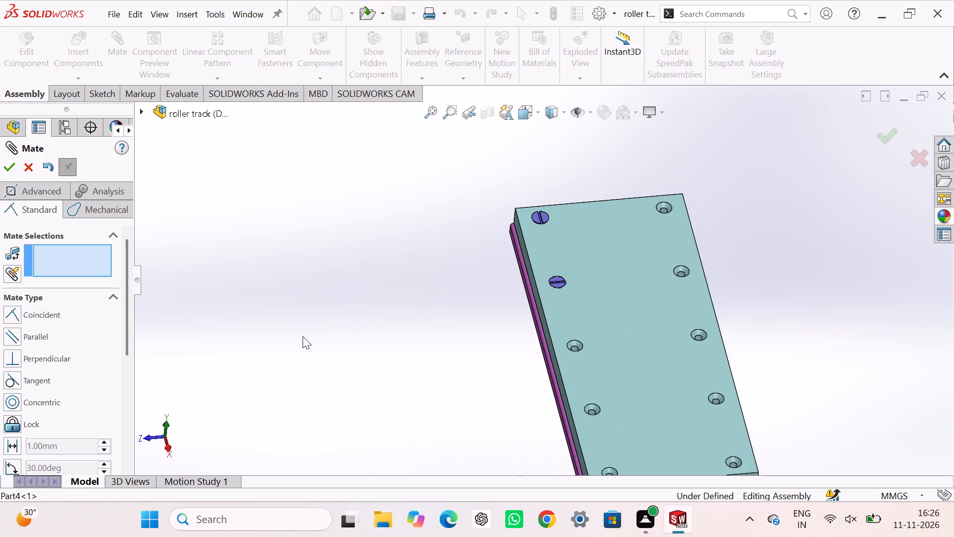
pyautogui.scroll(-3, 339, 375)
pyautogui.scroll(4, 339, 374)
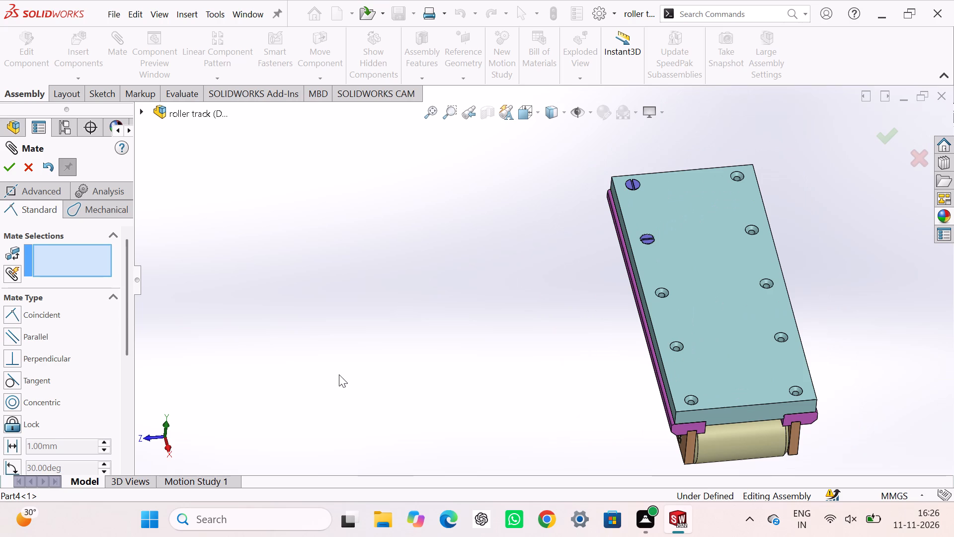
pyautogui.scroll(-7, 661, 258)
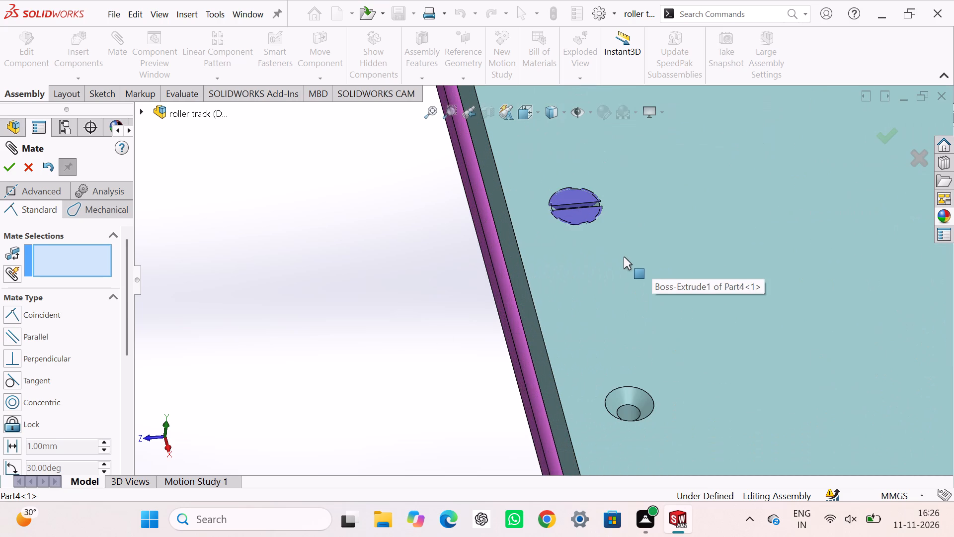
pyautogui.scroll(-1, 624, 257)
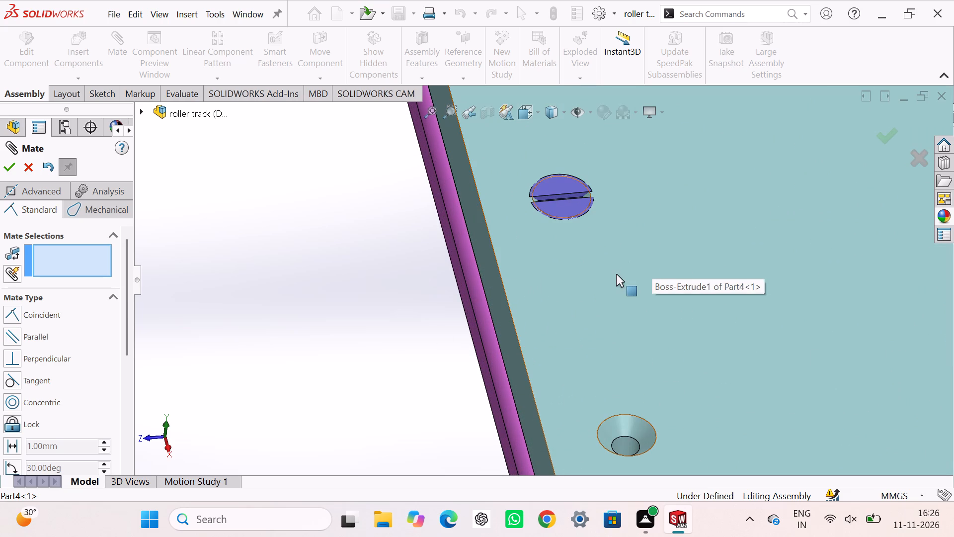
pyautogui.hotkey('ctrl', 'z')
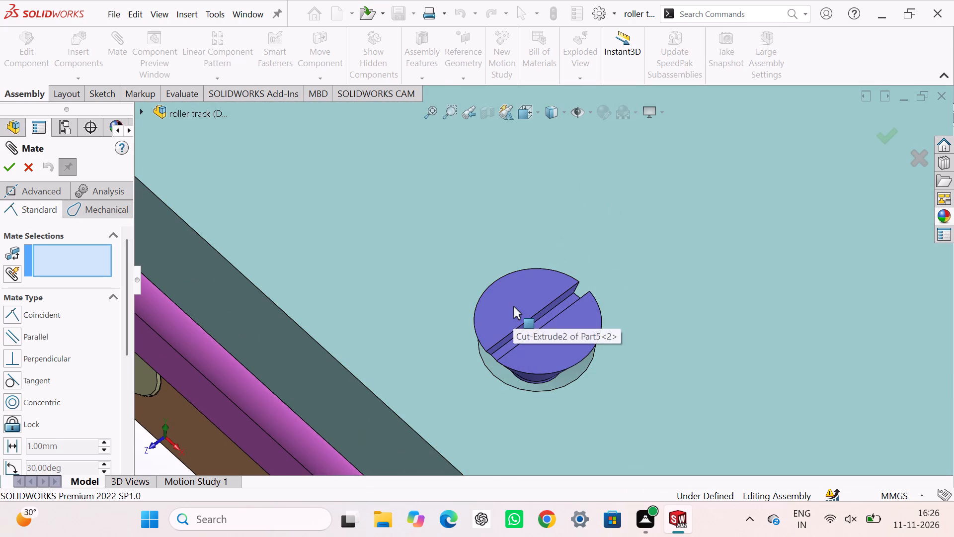
# Add a Coincident mate between the floor of the second screw's slot and the top plate's upper face.
pyautogui.scroll(-8, 507, 343)
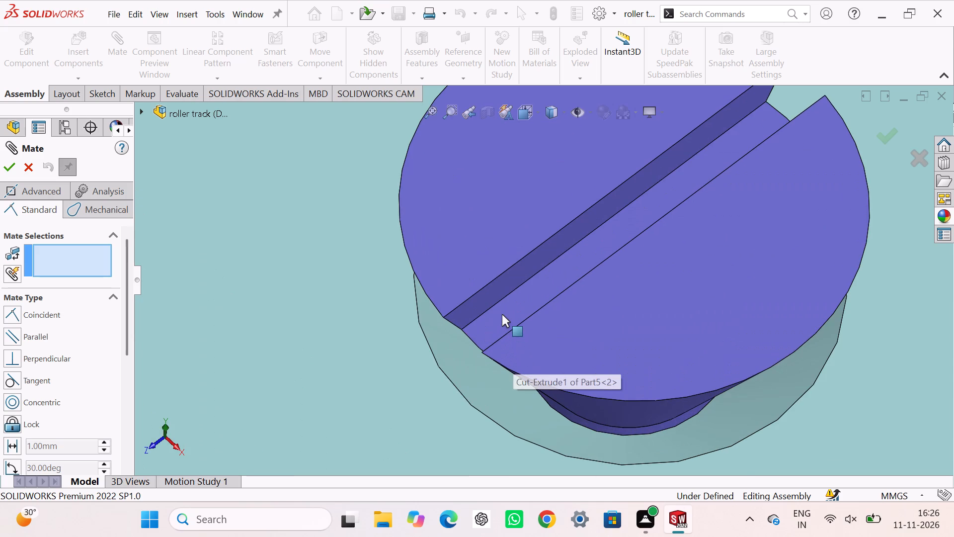
pyautogui.click(502, 313)
pyautogui.click(325, 400)
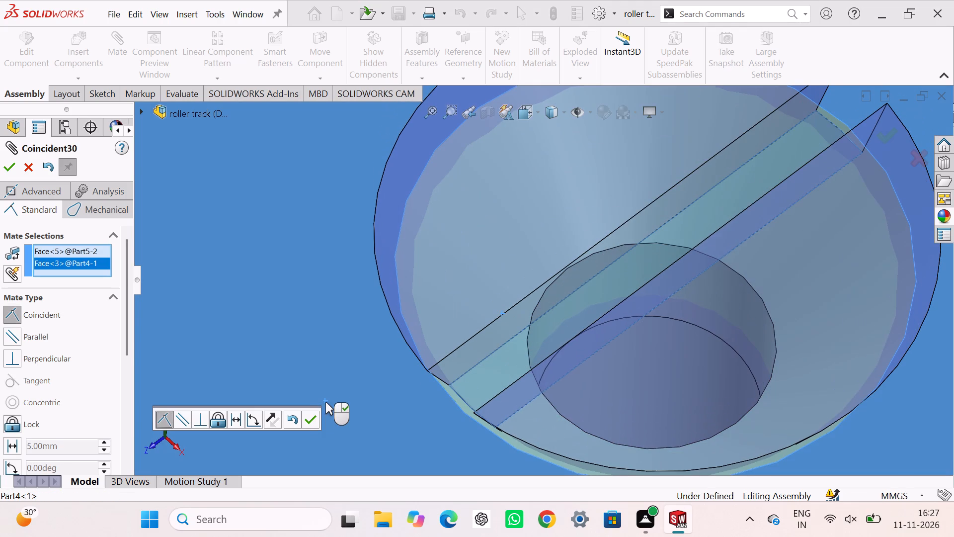
pyautogui.click(312, 420)
# Mate the Right Plane of the second Part5 screw parallel to the assembly's Front Plane, and finish mating.
pyautogui.scroll(9, 313, 419)
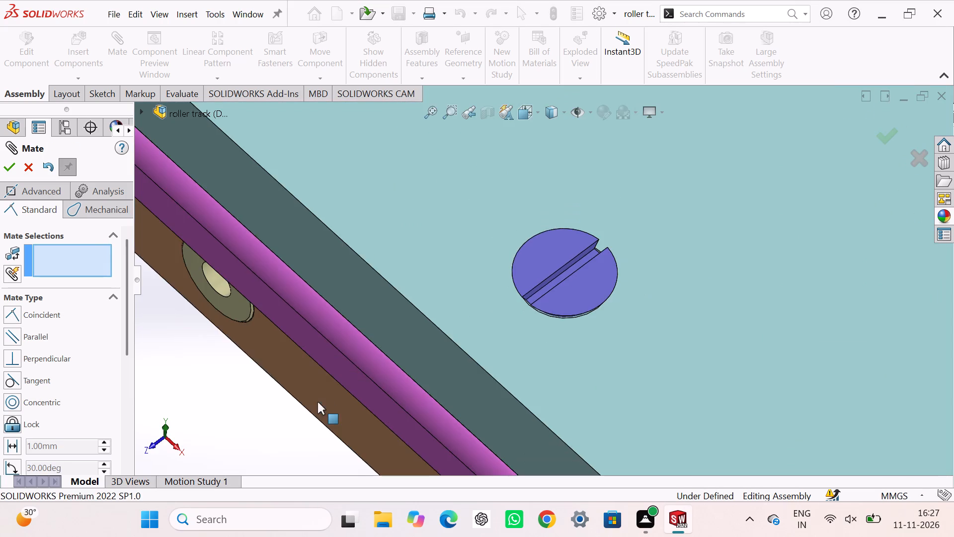
pyautogui.scroll(5, 466, 407)
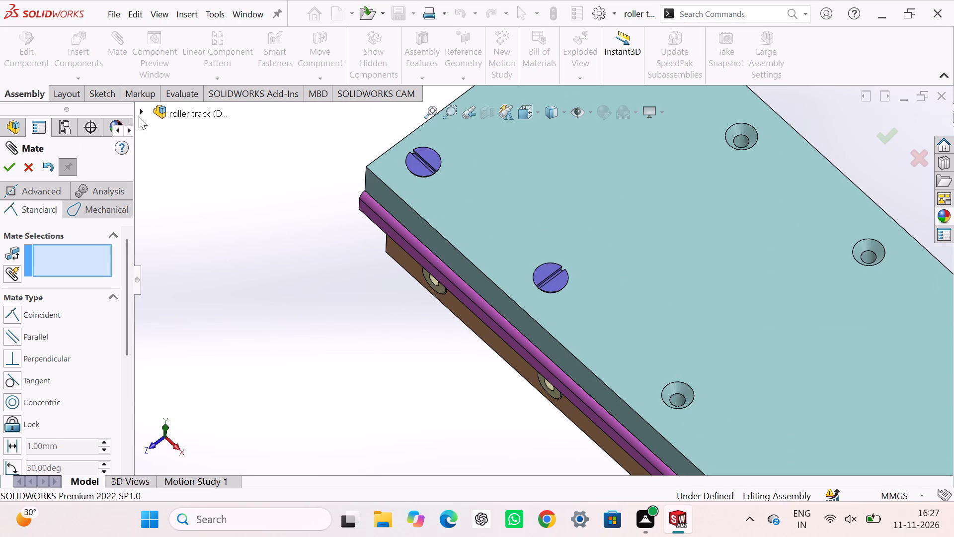
pyautogui.click(141, 111)
pyautogui.click(218, 176)
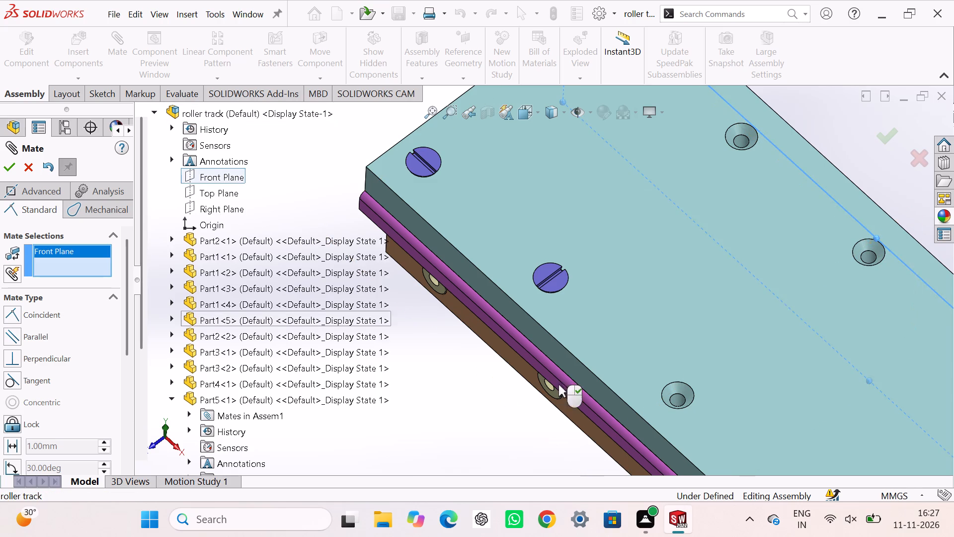
pyautogui.scroll(3, 601, 384)
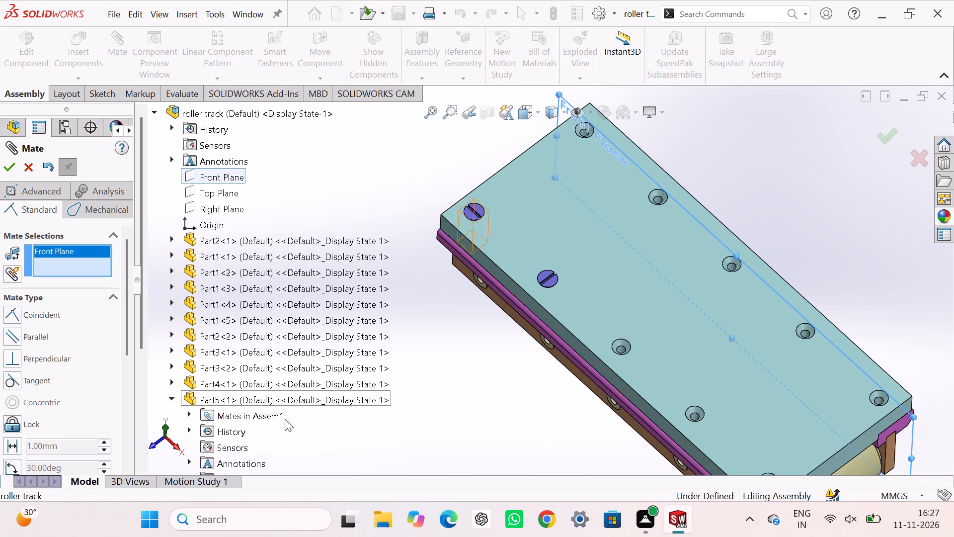
pyautogui.scroll(-3, 239, 440)
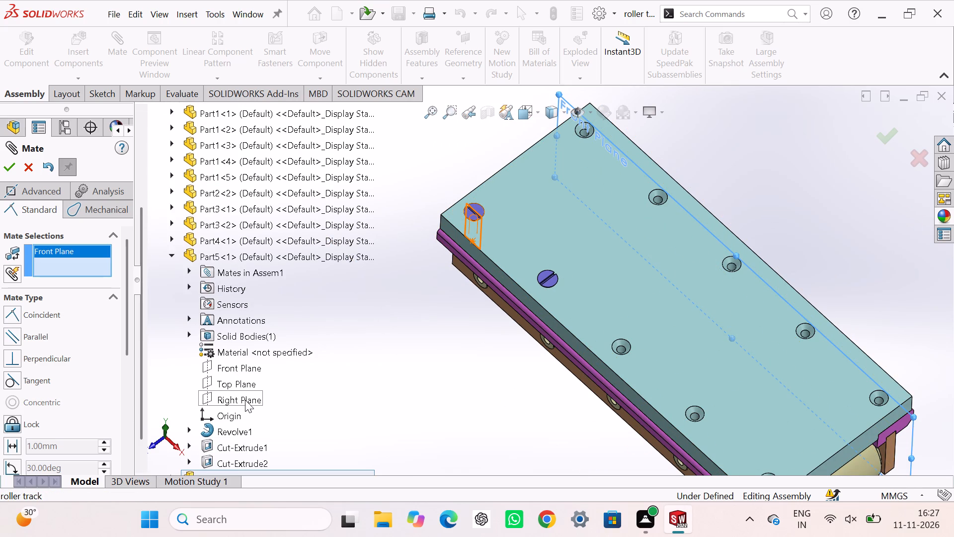
pyautogui.click(170, 251)
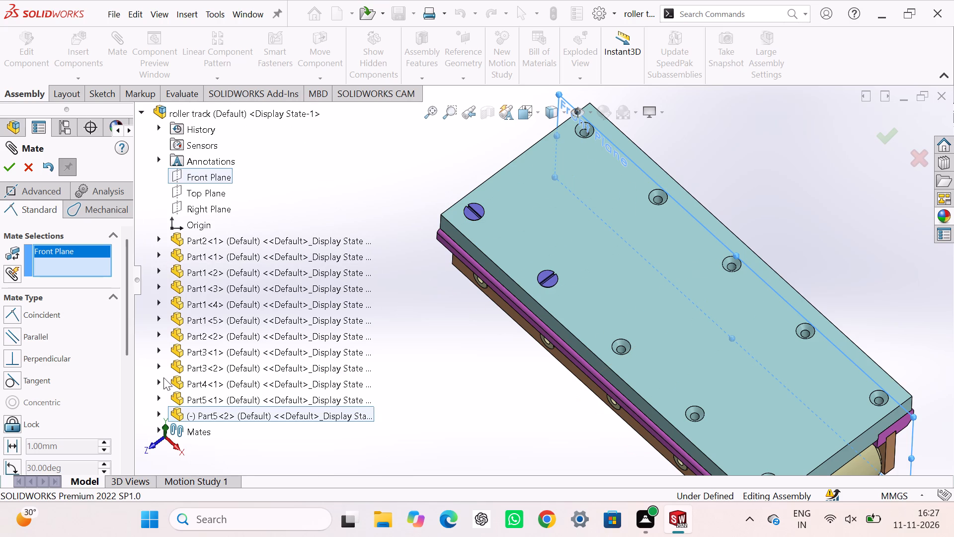
pyautogui.scroll(-4, 169, 424)
pyautogui.click(147, 412)
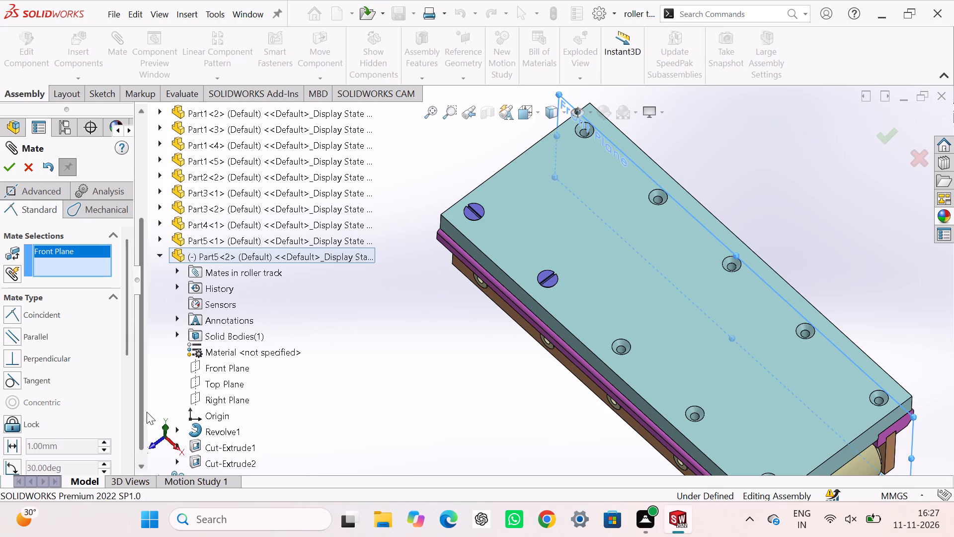
pyautogui.click(233, 397)
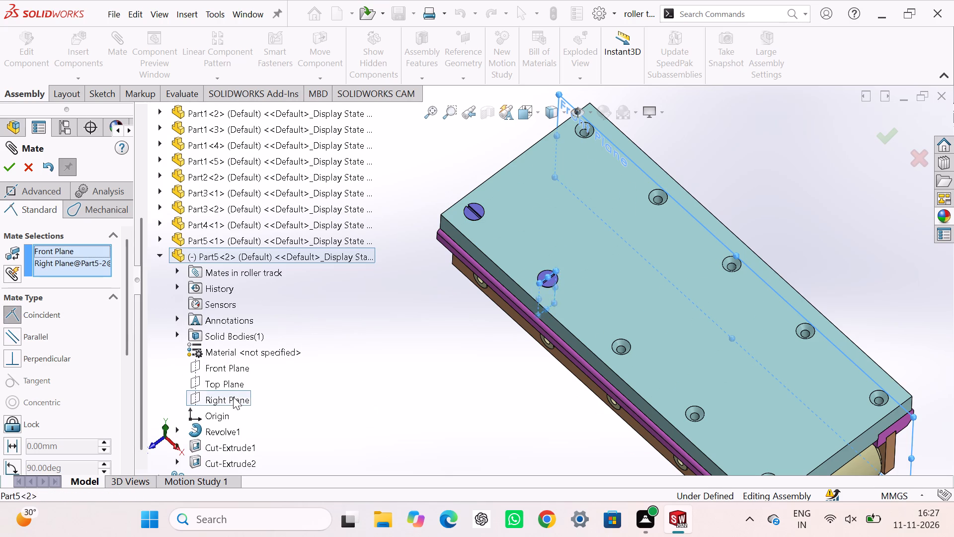
pyautogui.click(216, 411)
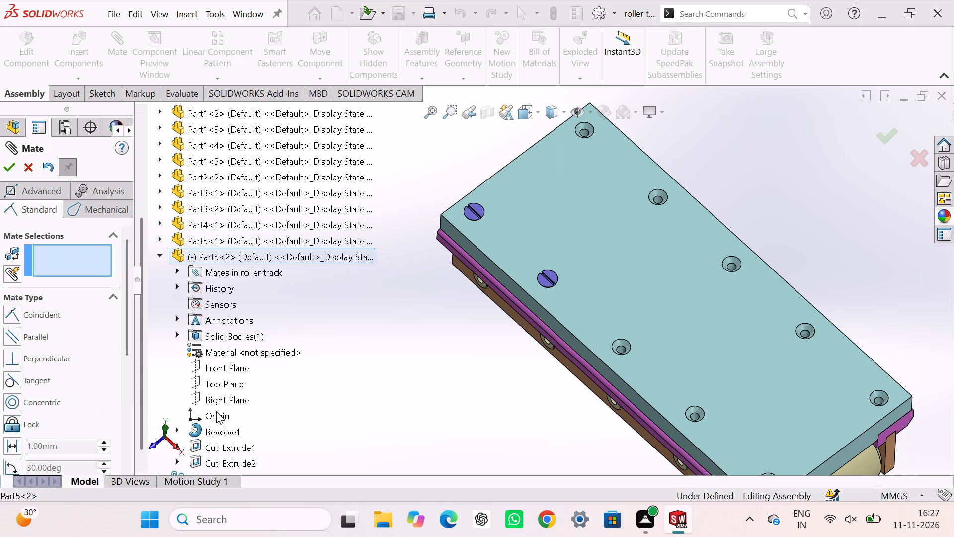
pyautogui.click(422, 406)
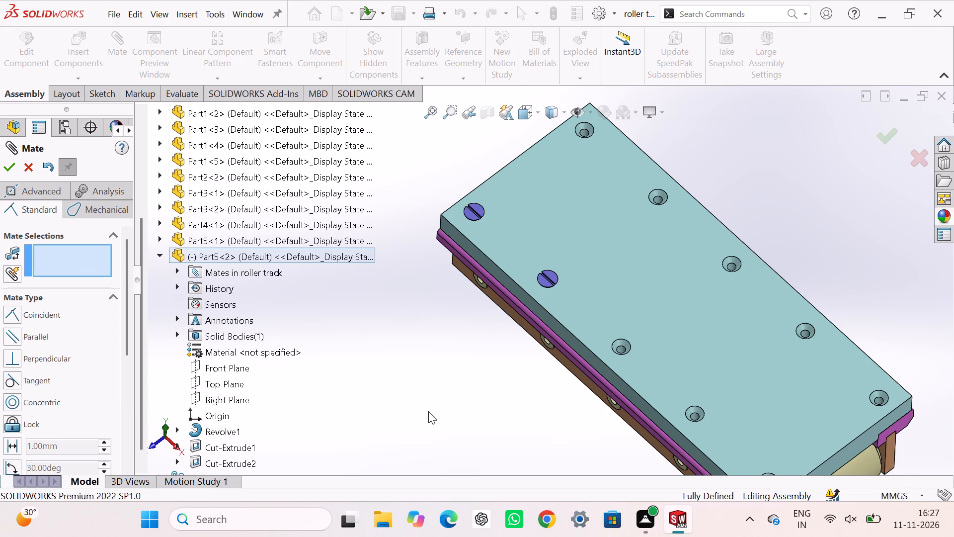
pyautogui.click(423, 428)
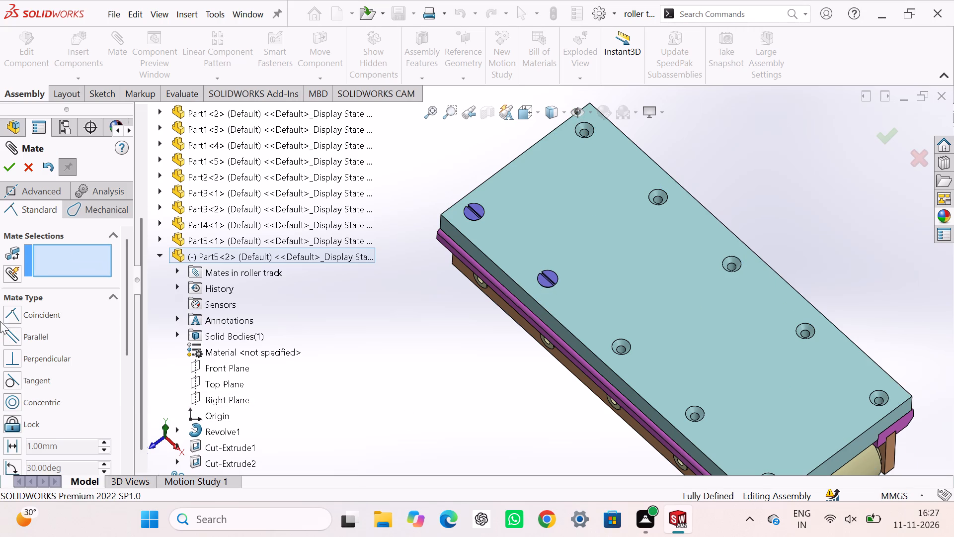
pyautogui.click(12, 167)
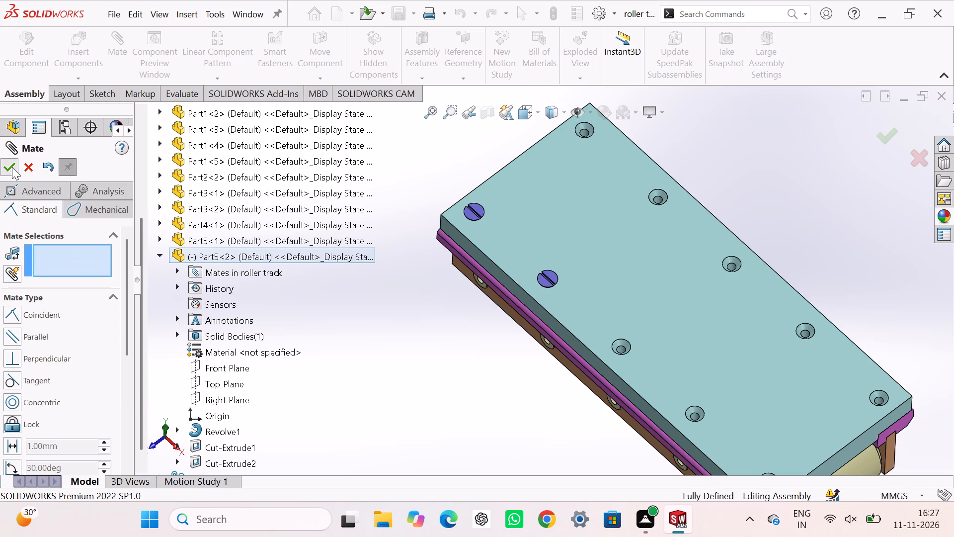
pyautogui.click(391, 354)
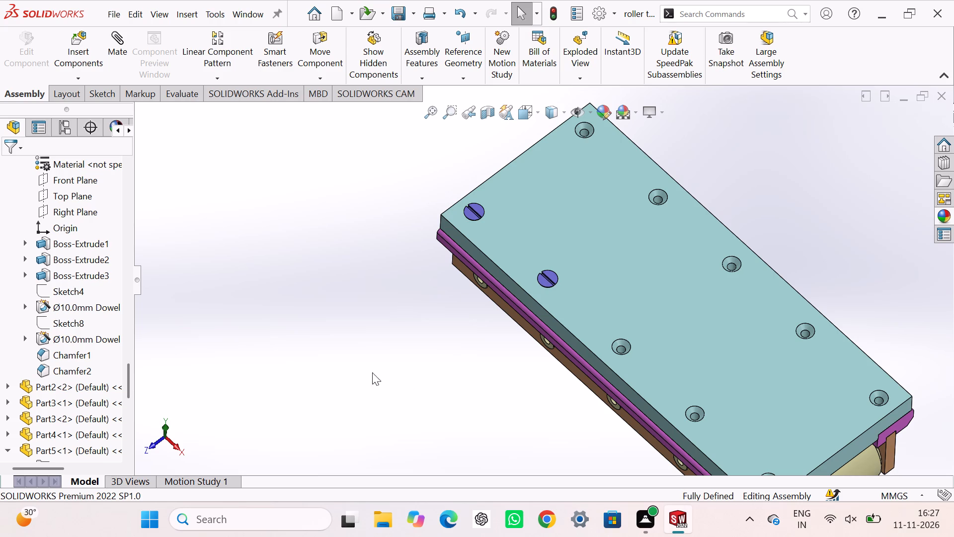
# Insert a third Part5 screw into the assembly and place it beside the plate's long edge.
pyautogui.click(68, 40)
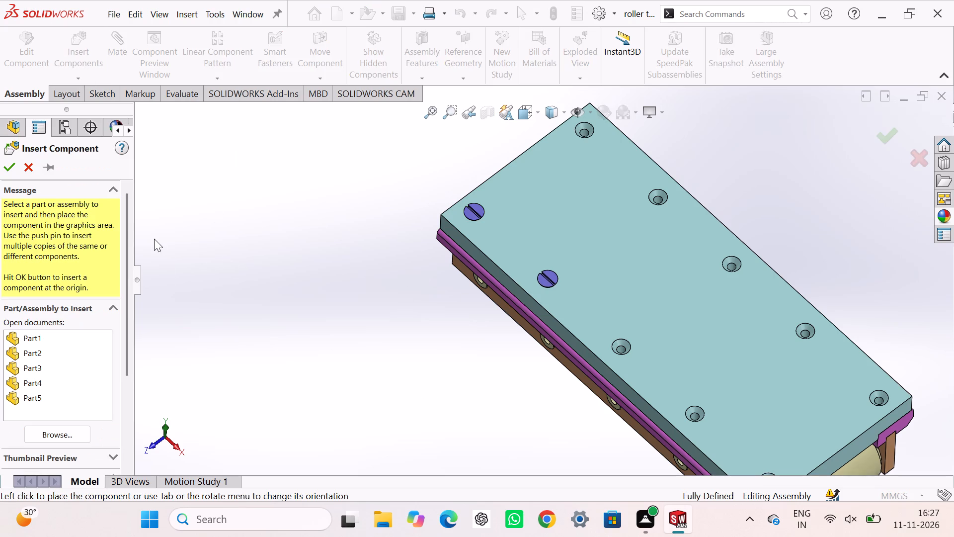
pyautogui.click(39, 399)
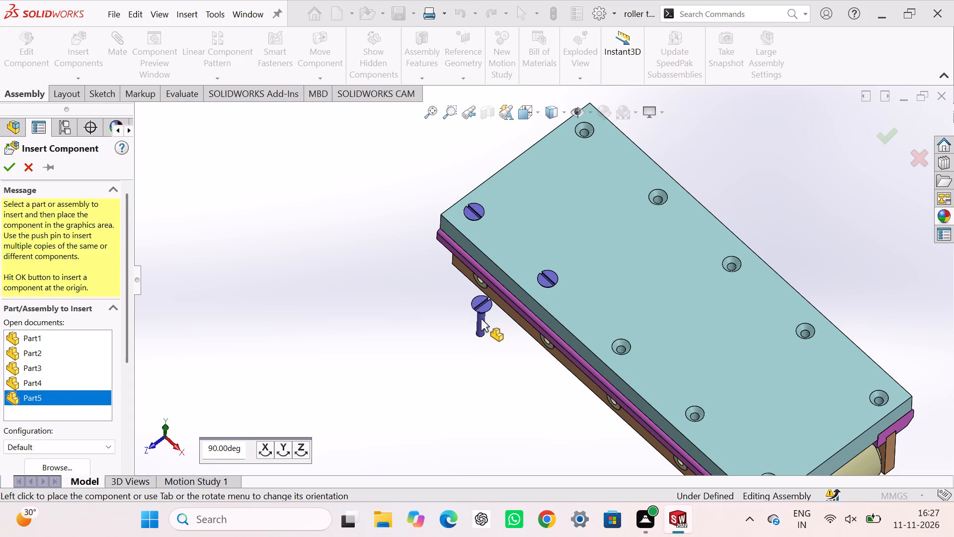
pyautogui.click(481, 319)
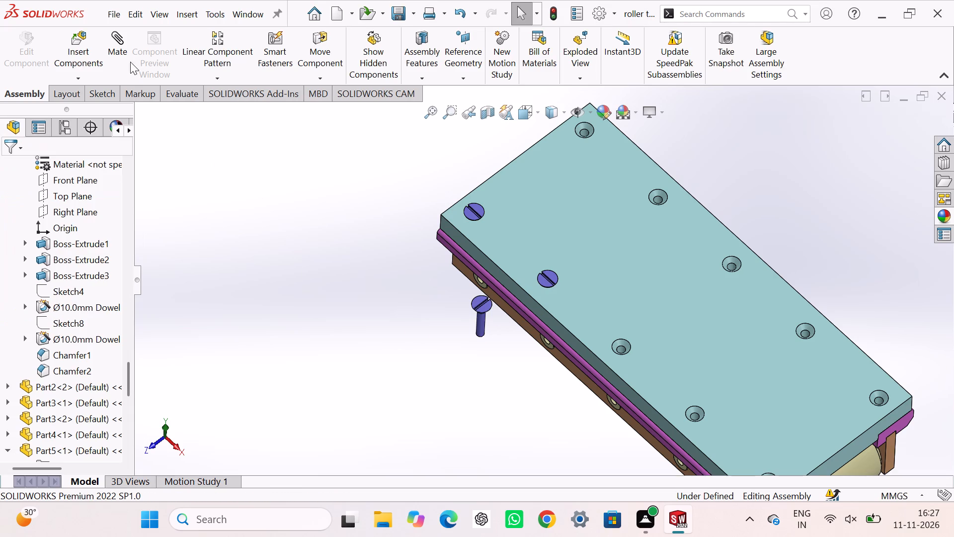
# Add a Concentric mate between the third screw's shank and the next empty hole in the top plate's screw row.
pyautogui.click(116, 51)
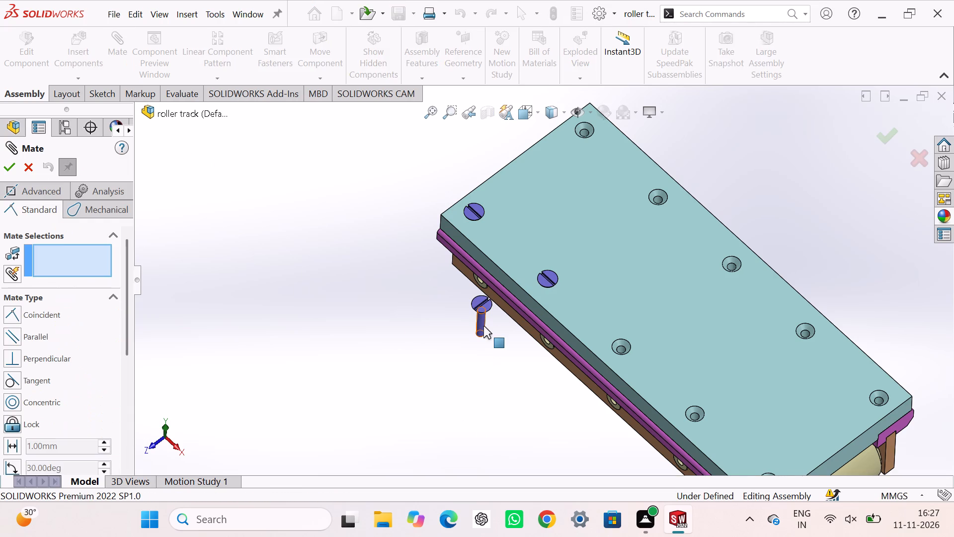
pyautogui.click(483, 326)
pyautogui.scroll(-7, 618, 360)
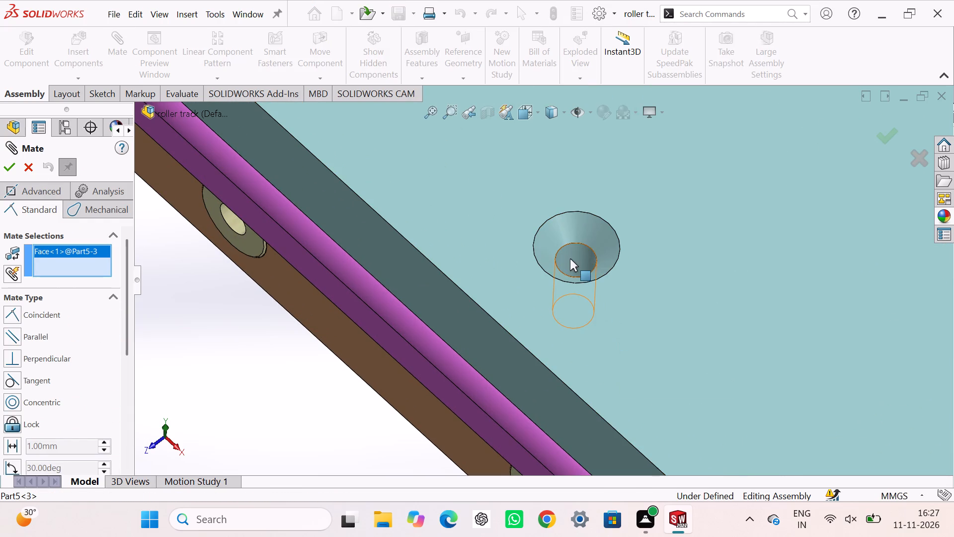
pyautogui.click(570, 259)
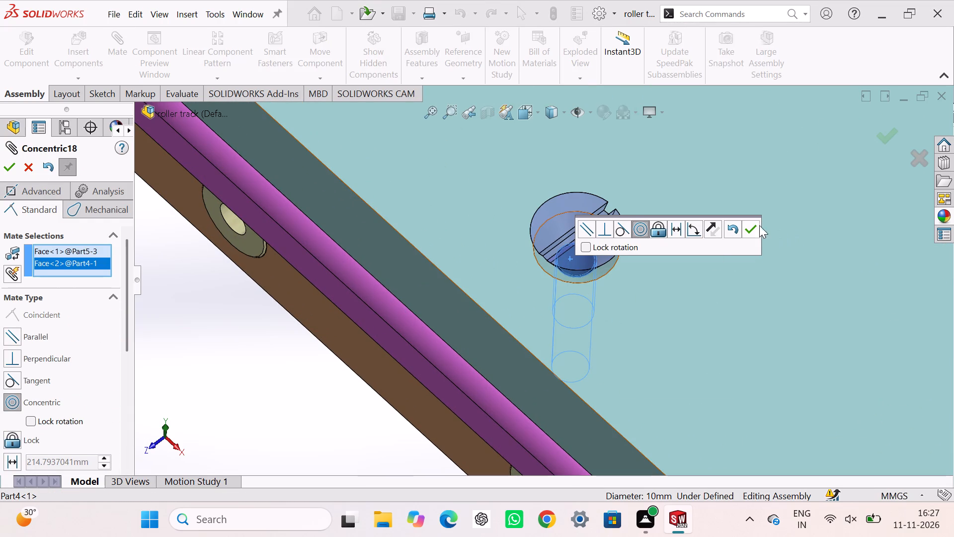
pyautogui.moveTo(653, 381); pyautogui.dragTo(678, 301, button='middle')
pyautogui.scroll(4, 674, 317)
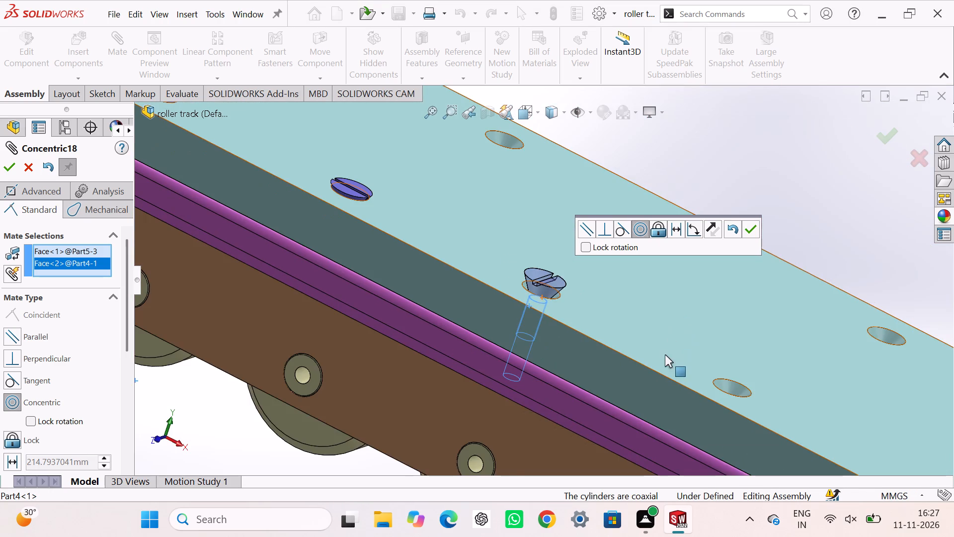
pyautogui.scroll(-3, 630, 373)
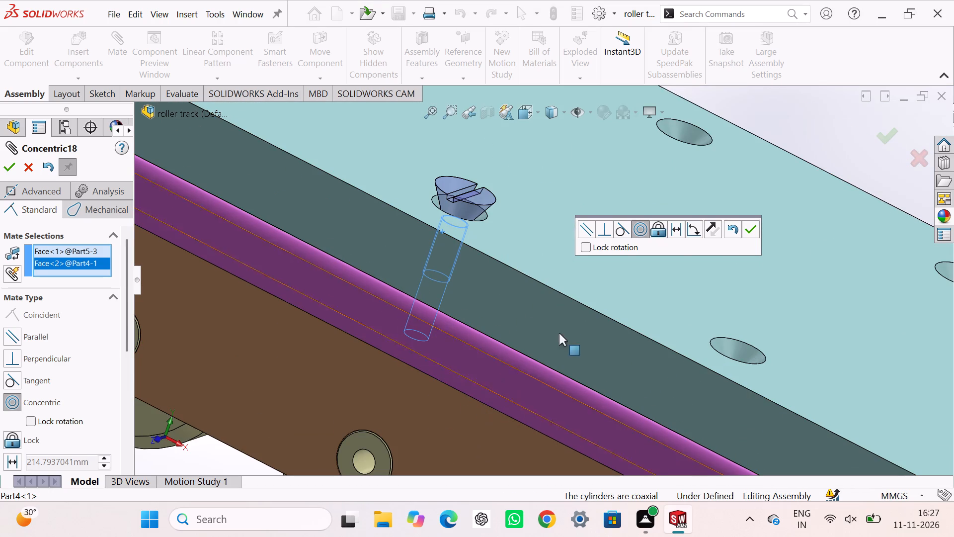
pyautogui.click(756, 225)
# Add a Coincident mate between the floor of the third screw's slot and the top plate's upper face.
pyautogui.moveTo(608, 268); pyautogui.dragTo(596, 321, button='middle')
pyautogui.scroll(-3, 461, 234)
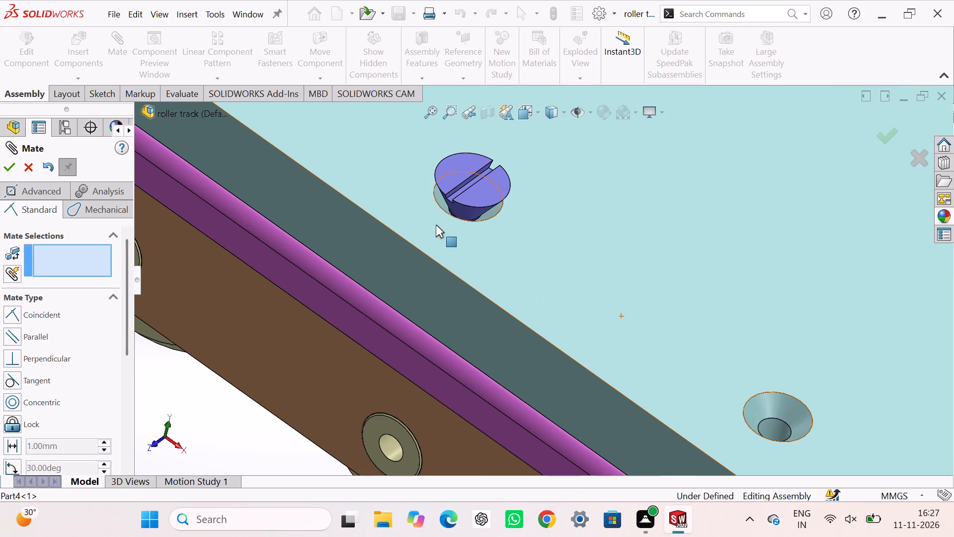
pyautogui.click(435, 225)
pyautogui.scroll(-5, 441, 185)
pyautogui.click(489, 189)
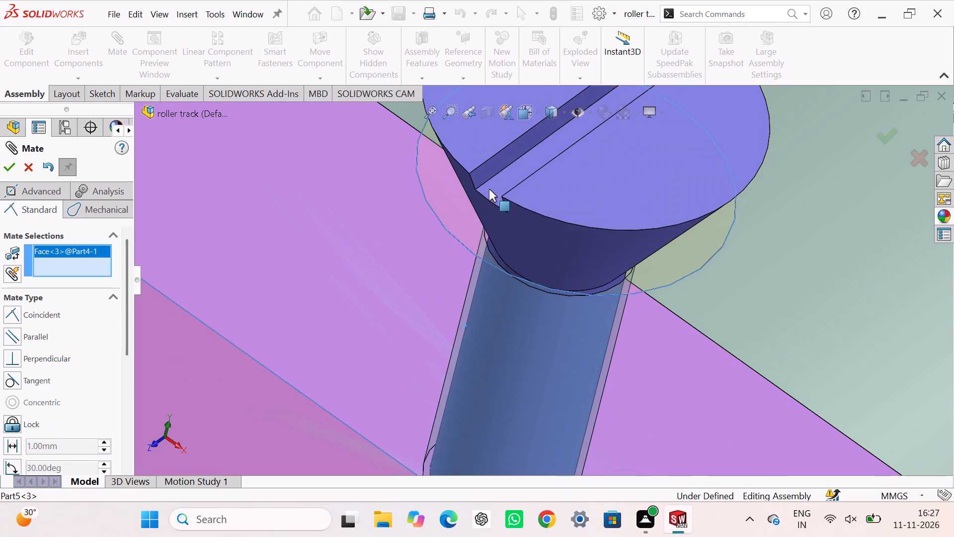
pyautogui.scroll(4, 496, 244)
pyautogui.scroll(4, 594, 349)
pyautogui.moveTo(565, 374); pyautogui.dragTo(572, 356, button='middle')
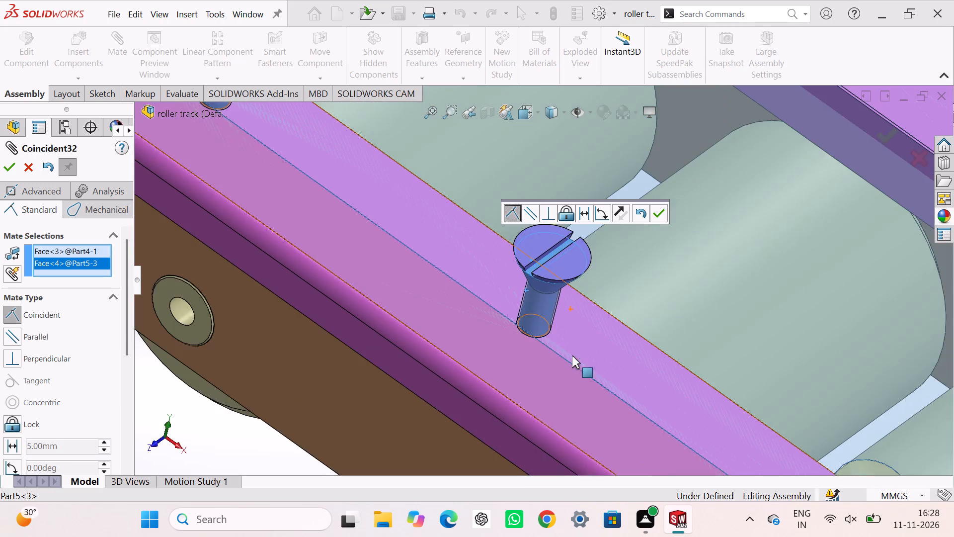
pyautogui.moveTo(572, 356); pyautogui.dragTo(588, 296, button='middle')
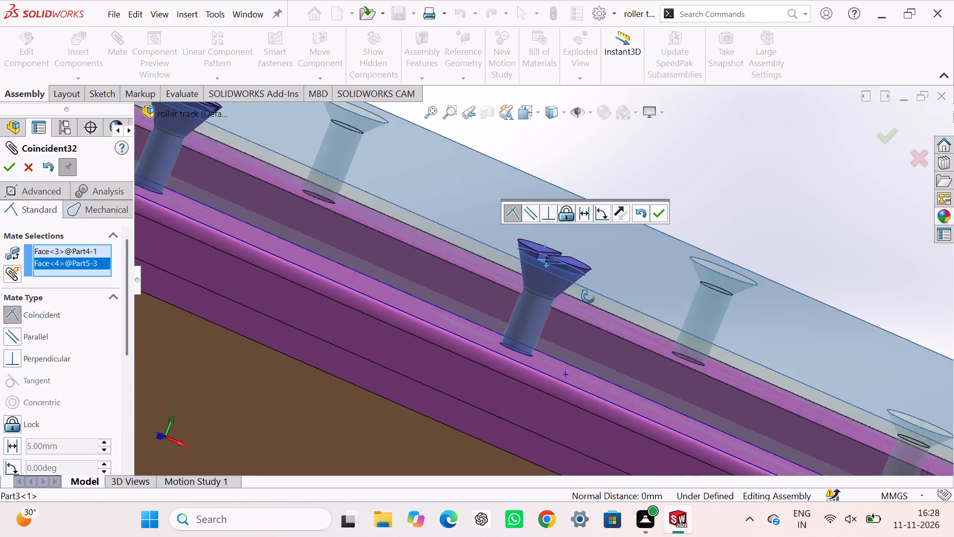
pyautogui.moveTo(588, 296); pyautogui.dragTo(566, 314, button='middle')
pyautogui.click(659, 214)
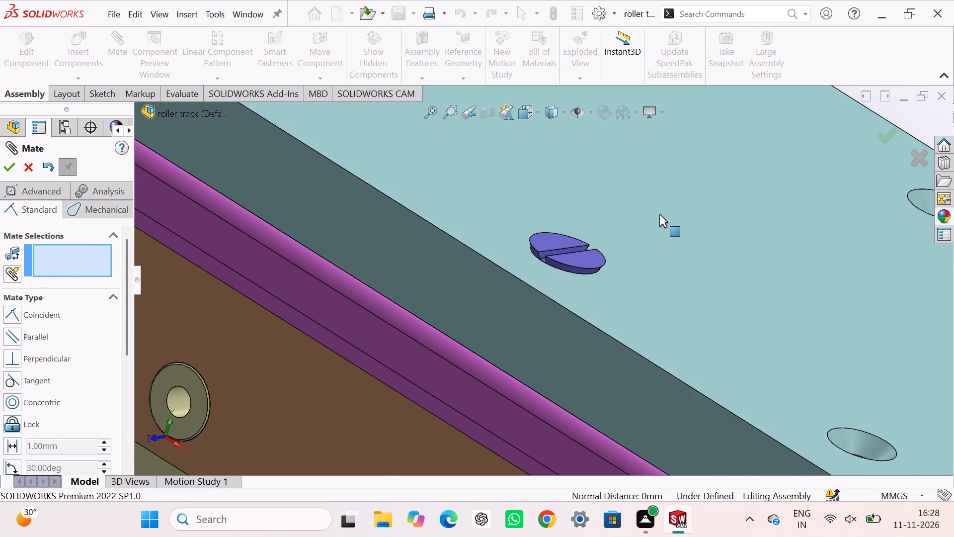
# Examine how the three screws pass through the top plate and the rail below it, and clear the selected rail face.
pyautogui.scroll(4, 576, 273)
pyautogui.scroll(-3, 464, 284)
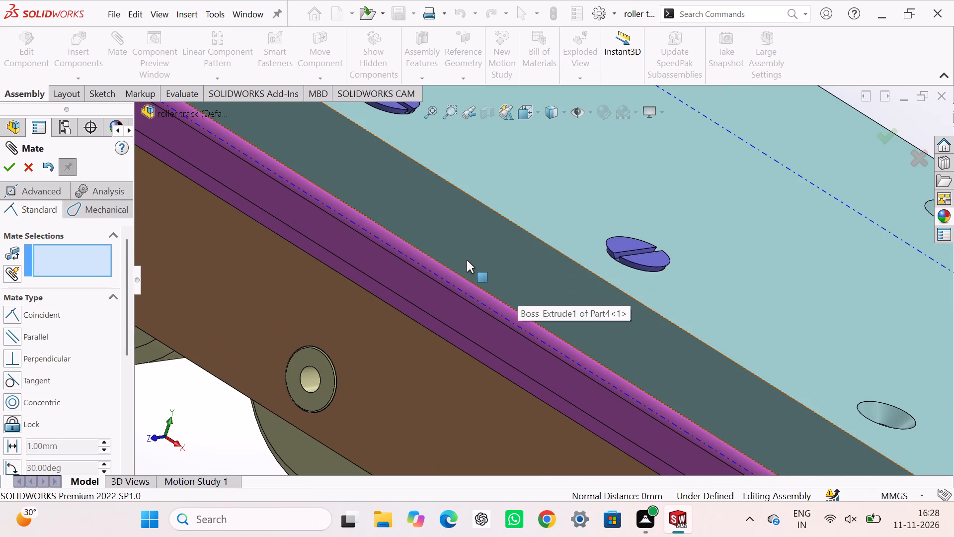
pyautogui.scroll(6, 581, 303)
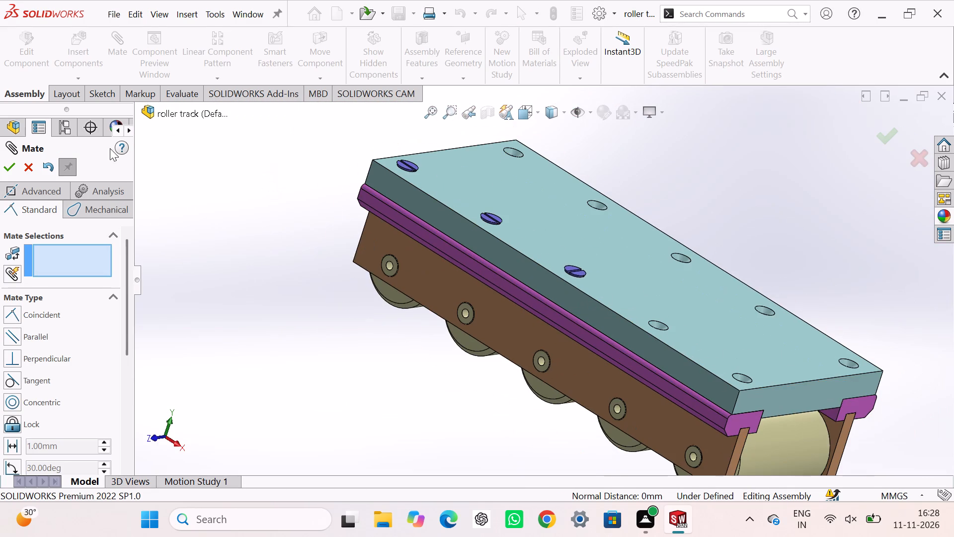
pyautogui.scroll(-4, 391, 206)
pyautogui.click(409, 220)
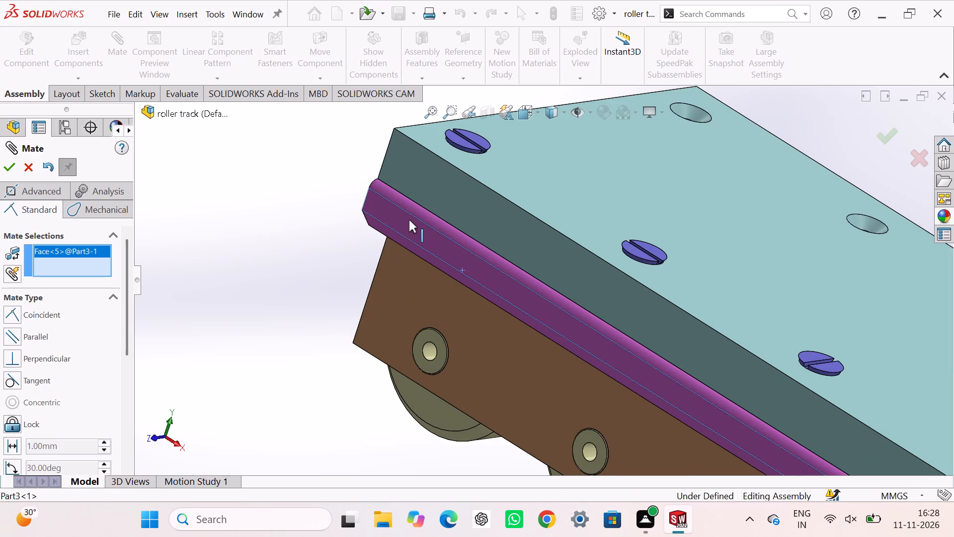
pyautogui.moveTo(395, 264); pyautogui.dragTo(415, 226, button='middle')
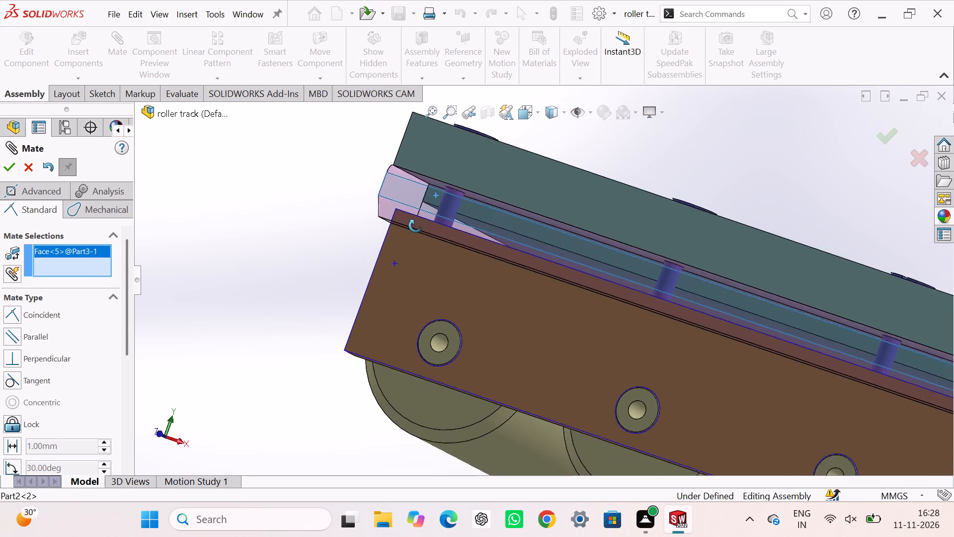
pyautogui.moveTo(415, 226); pyautogui.dragTo(401, 266, button='middle')
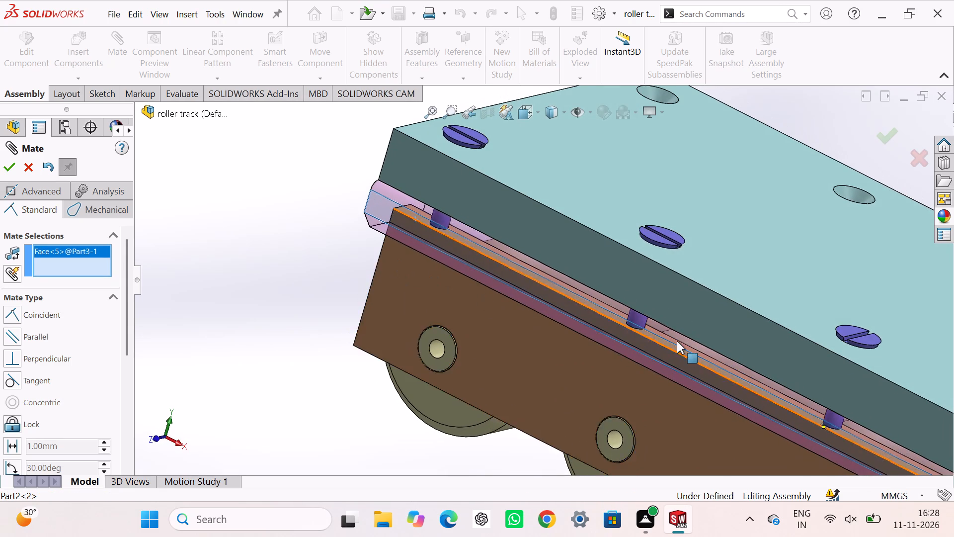
pyautogui.scroll(-10, 677, 341)
pyautogui.scroll(-3, 532, 292)
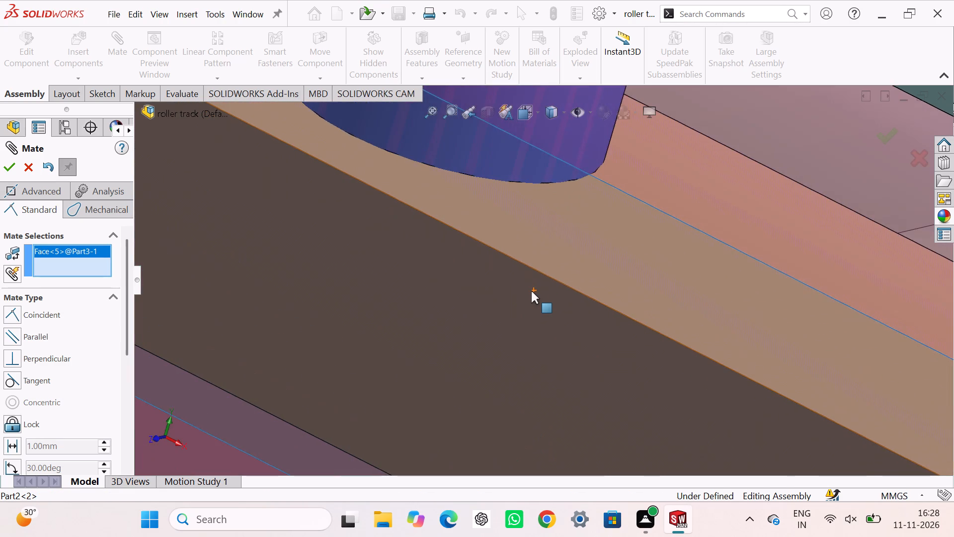
pyautogui.scroll(15, 531, 291)
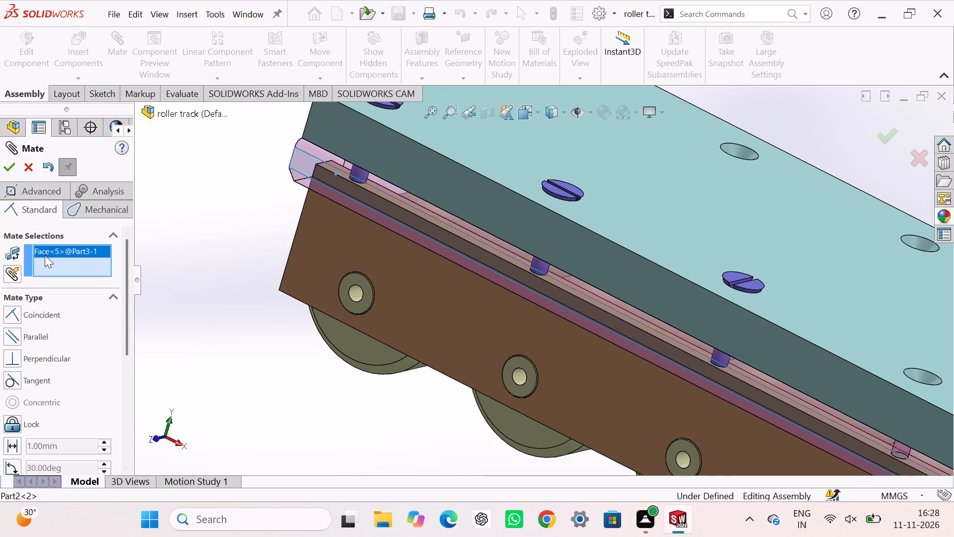
pyautogui.rightClick(45, 255)
pyautogui.click(94, 260)
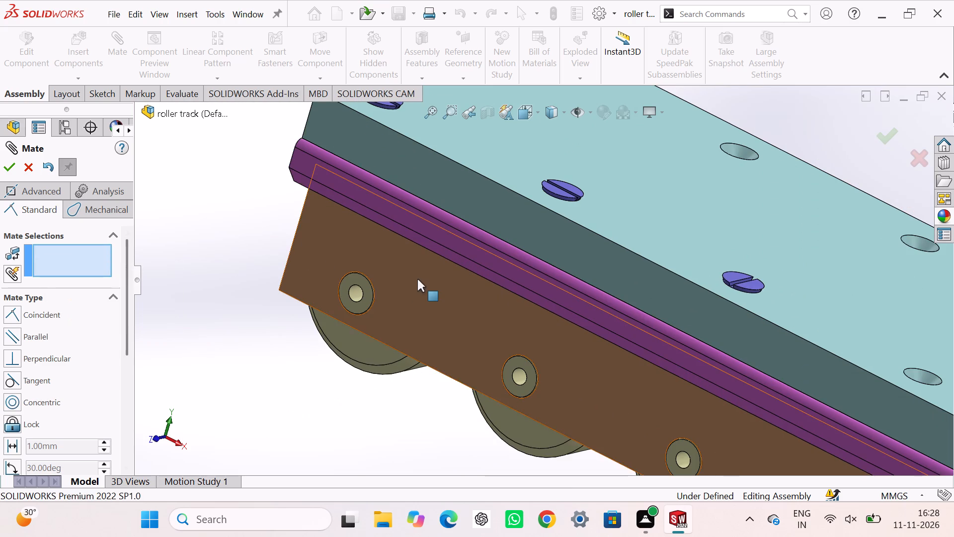
# Examine how the side plate, rail and screw ends fit together beneath the top plate, and clear the selected faces.
pyautogui.click(417, 279)
pyautogui.click(519, 276)
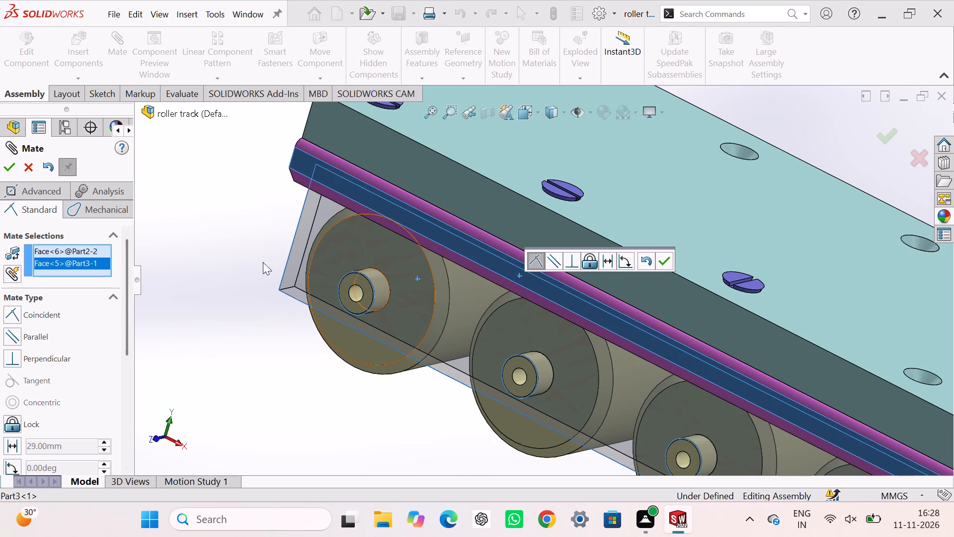
pyautogui.moveTo(350, 275); pyautogui.dragTo(457, 283, button='middle')
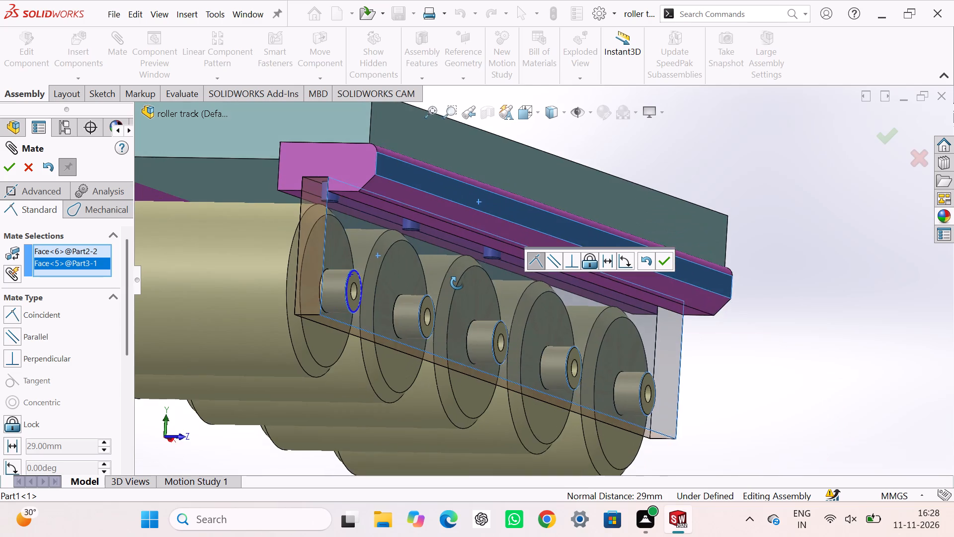
pyautogui.moveTo(457, 283); pyautogui.dragTo(466, 266, button='middle')
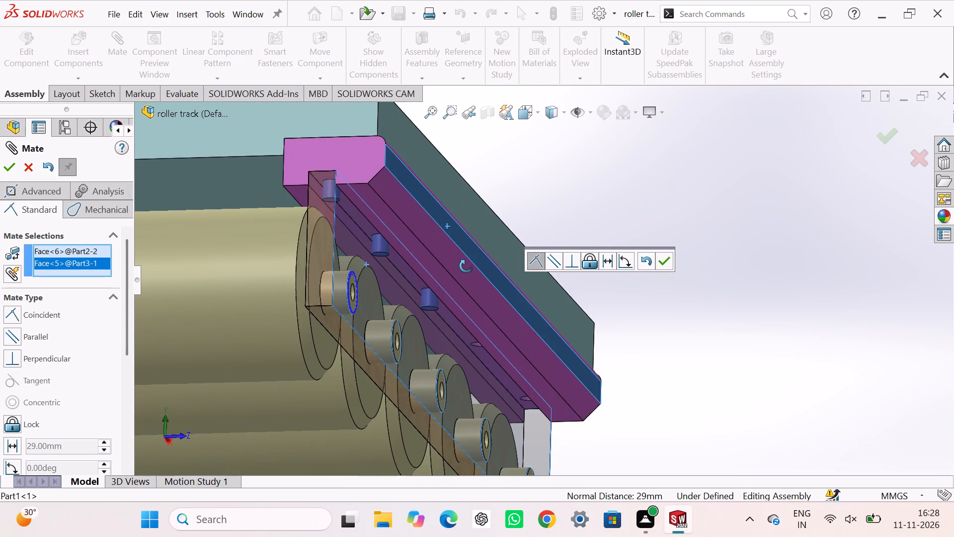
pyautogui.moveTo(466, 266); pyautogui.dragTo(449, 286, button='middle')
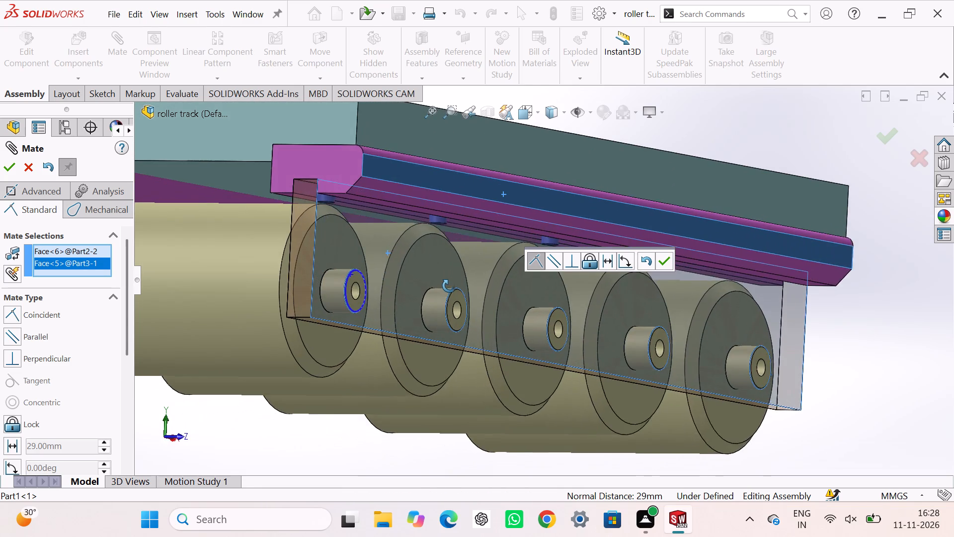
pyautogui.moveTo(449, 286); pyautogui.dragTo(466, 286, button='middle')
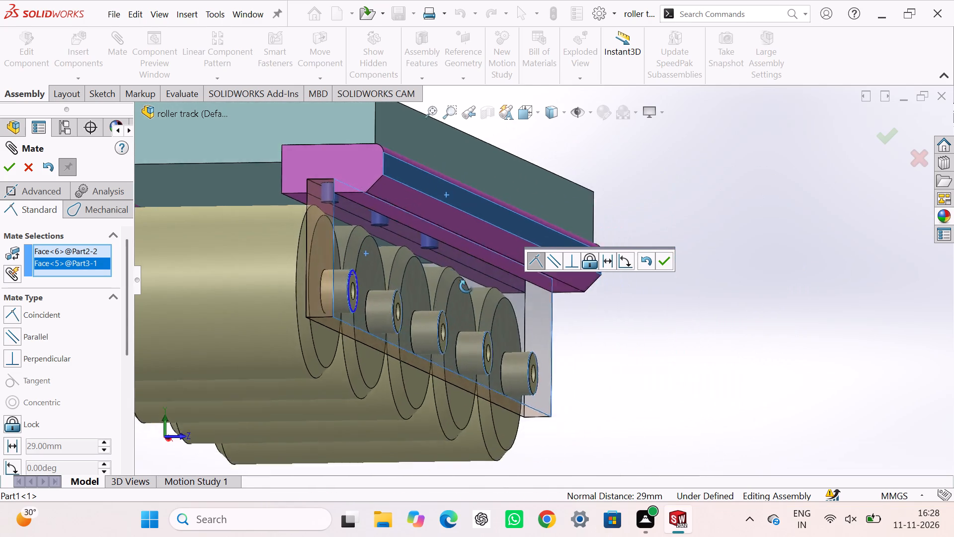
pyautogui.moveTo(466, 286); pyautogui.dragTo(425, 287, button='middle')
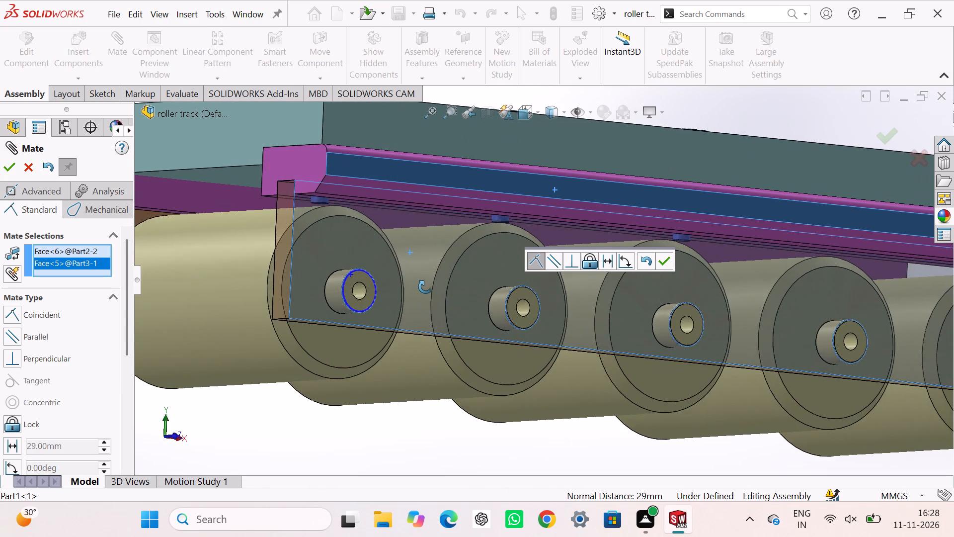
pyautogui.moveTo(425, 287); pyautogui.dragTo(426, 310, button='middle')
pyautogui.scroll(4, 426, 310)
pyautogui.scroll(-4, 469, 227)
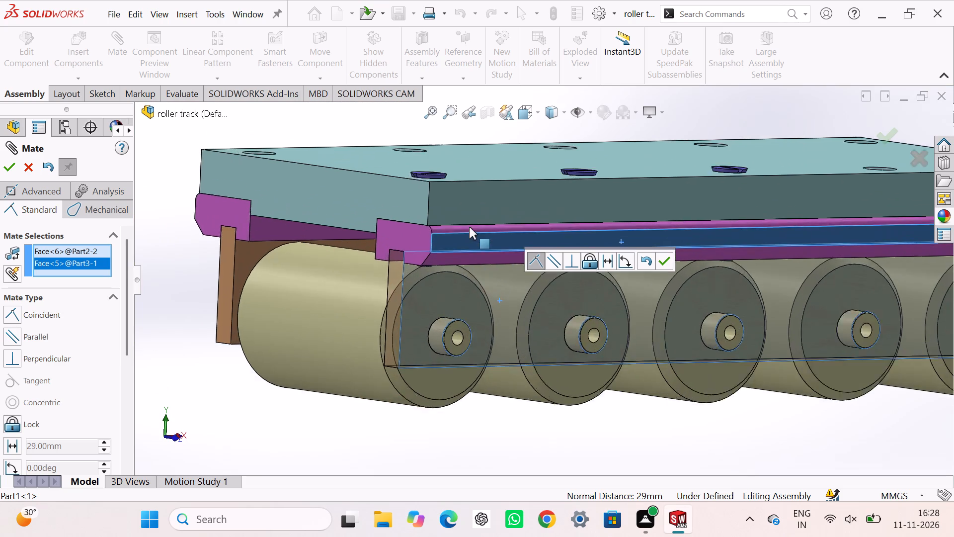
pyautogui.scroll(4, 469, 227)
pyautogui.scroll(-4, 469, 226)
pyautogui.scroll(-6, 514, 302)
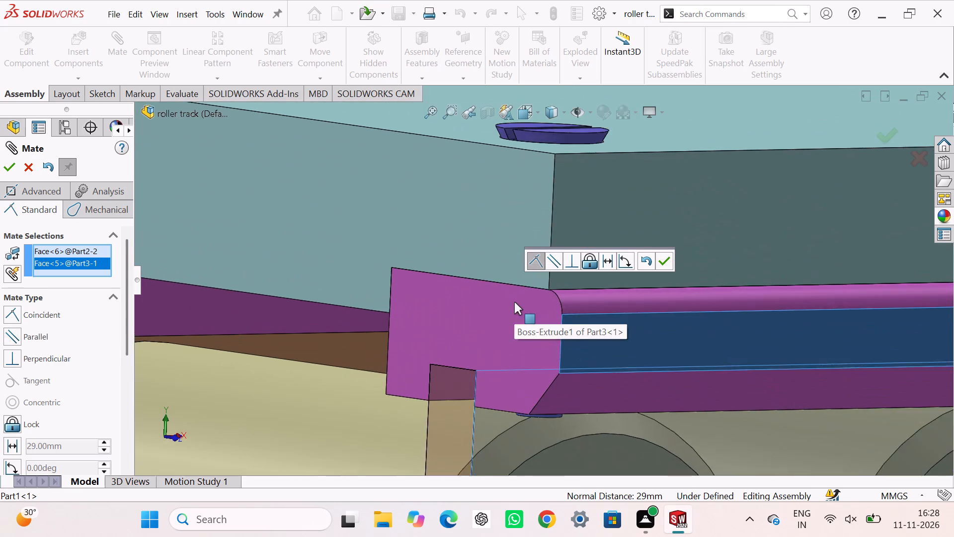
pyautogui.scroll(3, 525, 376)
pyautogui.scroll(-2, 525, 376)
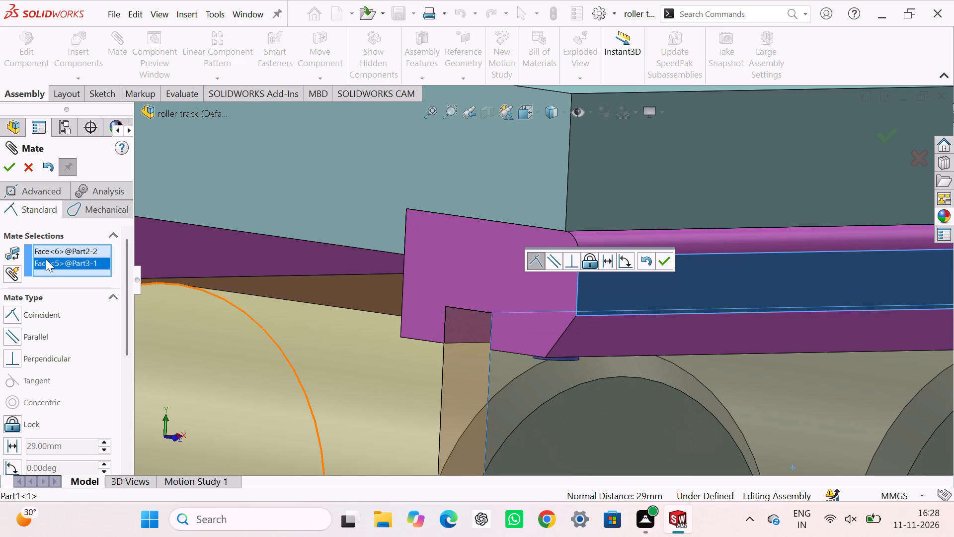
pyautogui.rightClick(58, 256)
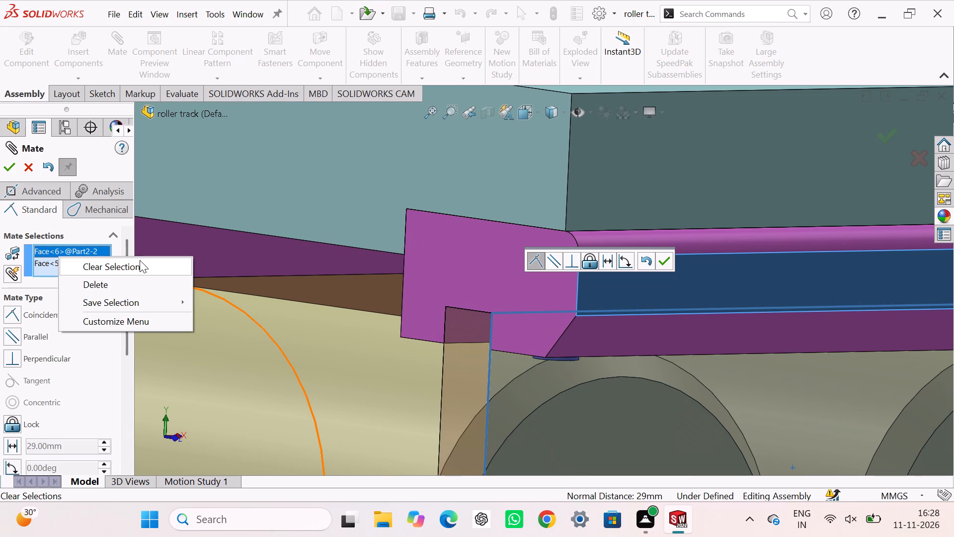
pyautogui.click(140, 260)
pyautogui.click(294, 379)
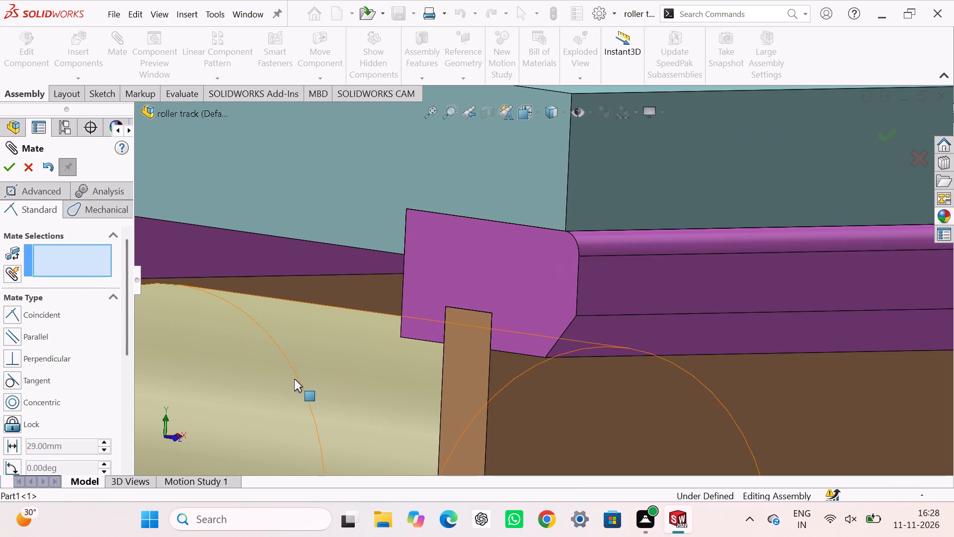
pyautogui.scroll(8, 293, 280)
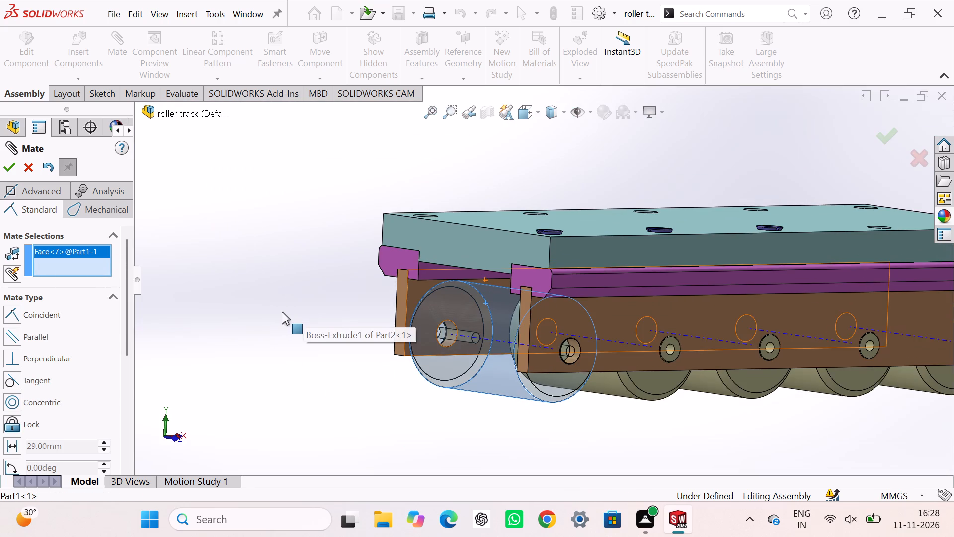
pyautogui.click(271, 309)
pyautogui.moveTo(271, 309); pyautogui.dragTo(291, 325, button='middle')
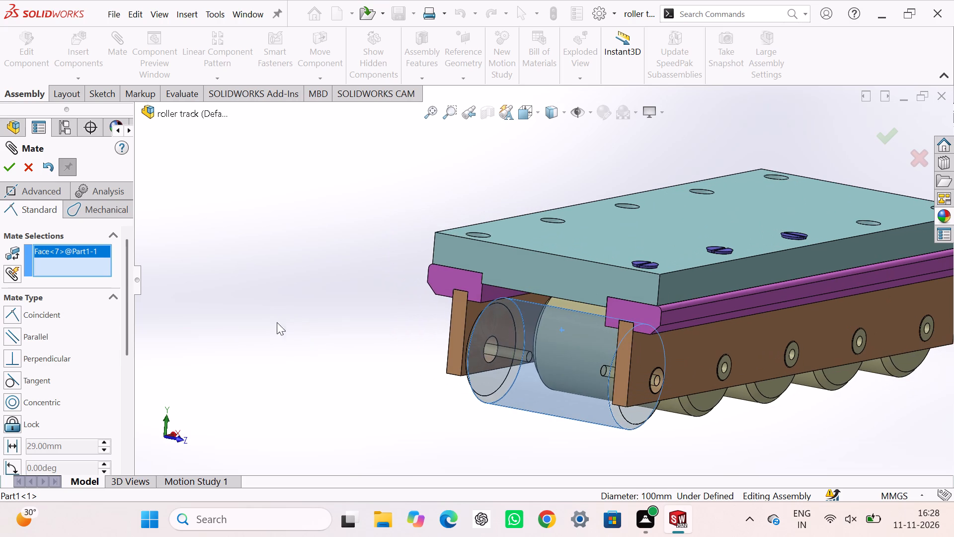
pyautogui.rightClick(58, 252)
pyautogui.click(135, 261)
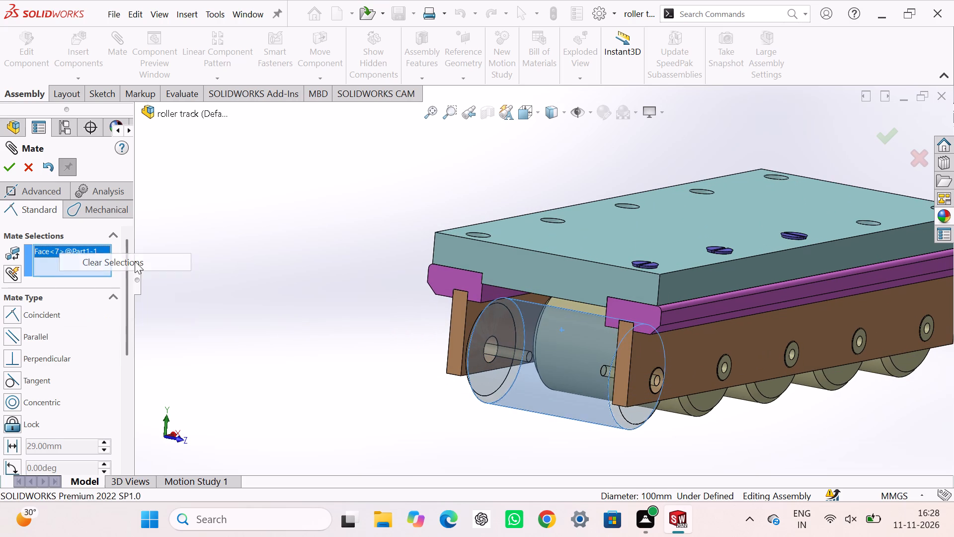
# Add a Parallel mate between the assembly's Front Plane and the third screw's Right Plane to align its slot.
pyautogui.click(309, 252)
pyautogui.moveTo(398, 252); pyautogui.dragTo(311, 316, button='middle')
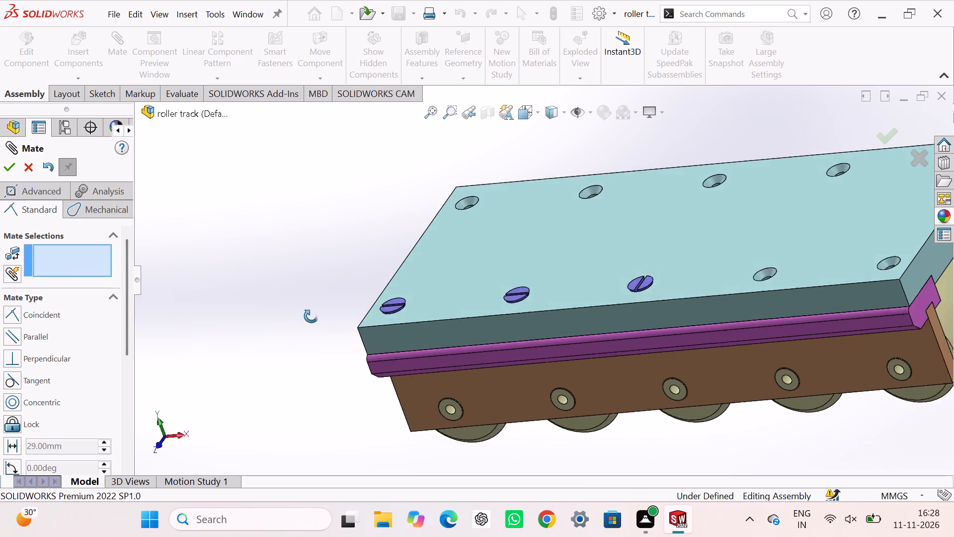
pyautogui.moveTo(311, 316); pyautogui.dragTo(295, 341, button='middle')
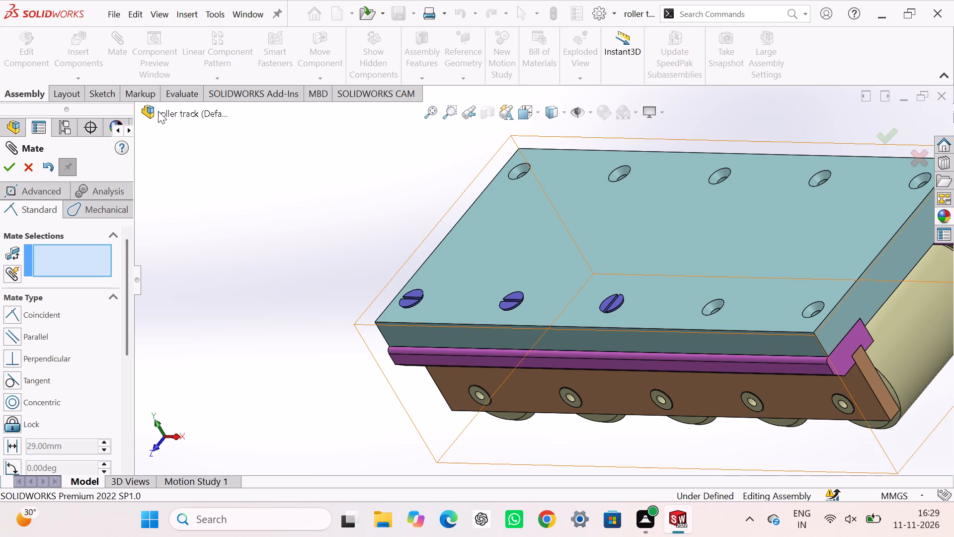
pyautogui.click(27, 170)
pyautogui.moveTo(372, 210); pyautogui.dragTo(365, 215)
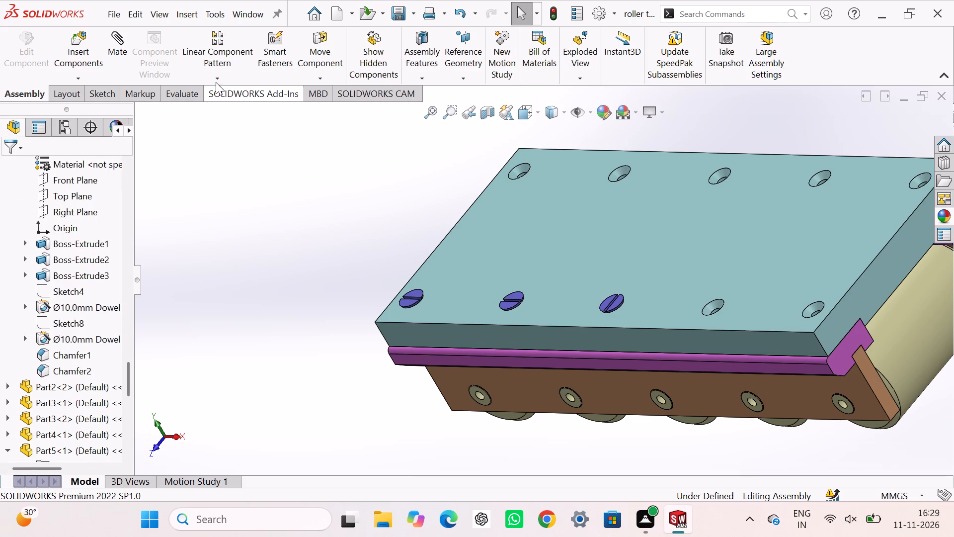
pyautogui.click(118, 43)
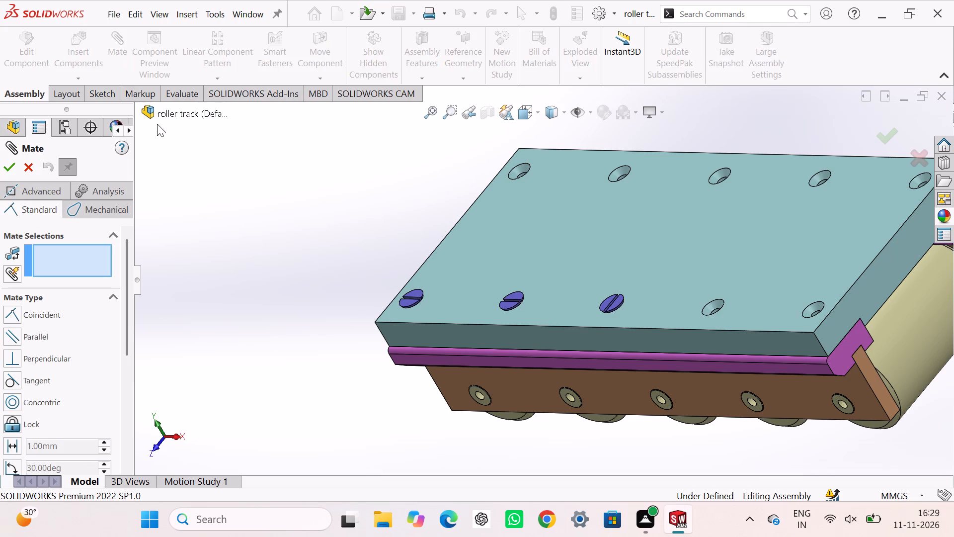
pyautogui.doubleClick(156, 115)
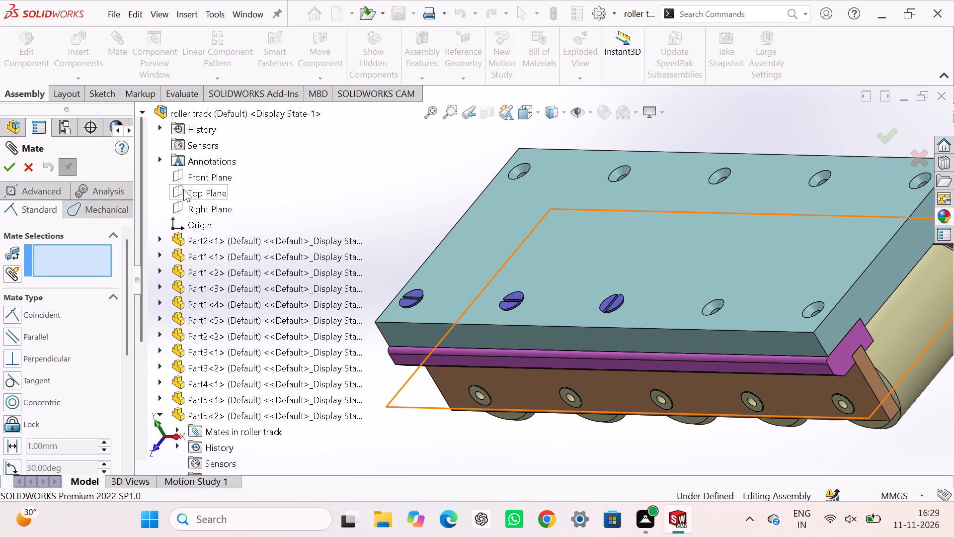
pyautogui.click(194, 176)
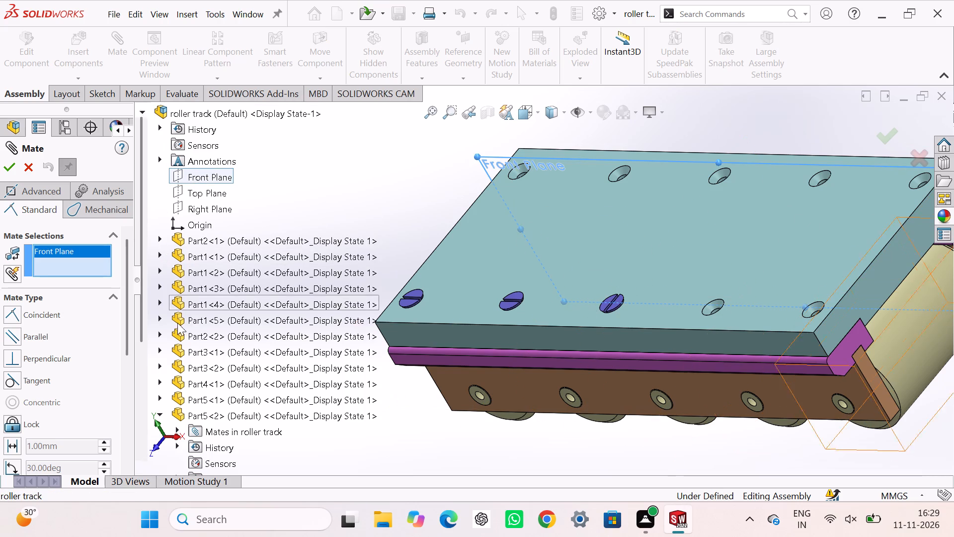
pyautogui.moveTo(141, 283); pyautogui.dragTo(141, 413)
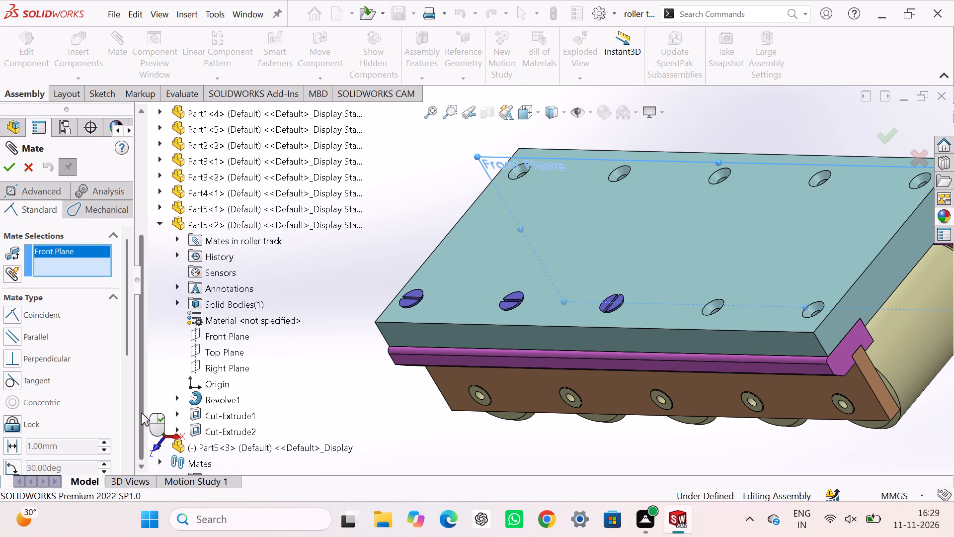
pyautogui.moveTo(141, 413); pyautogui.dragTo(142, 419)
pyautogui.scroll(-4, 197, 365)
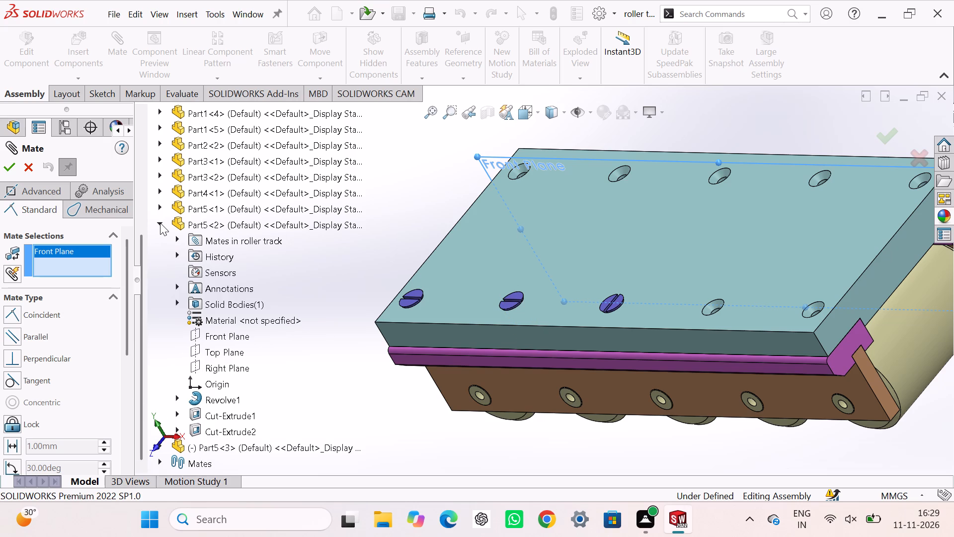
pyautogui.click(160, 223)
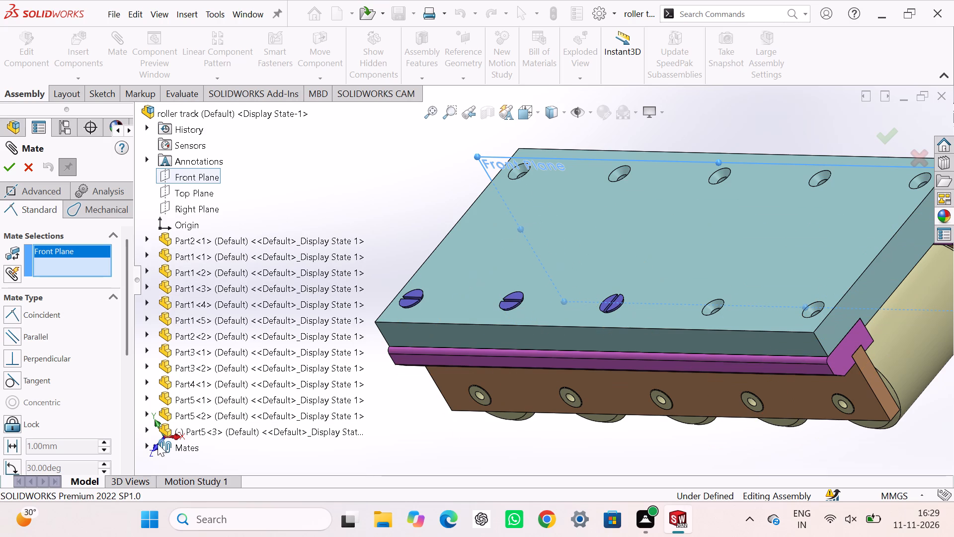
pyautogui.click(146, 430)
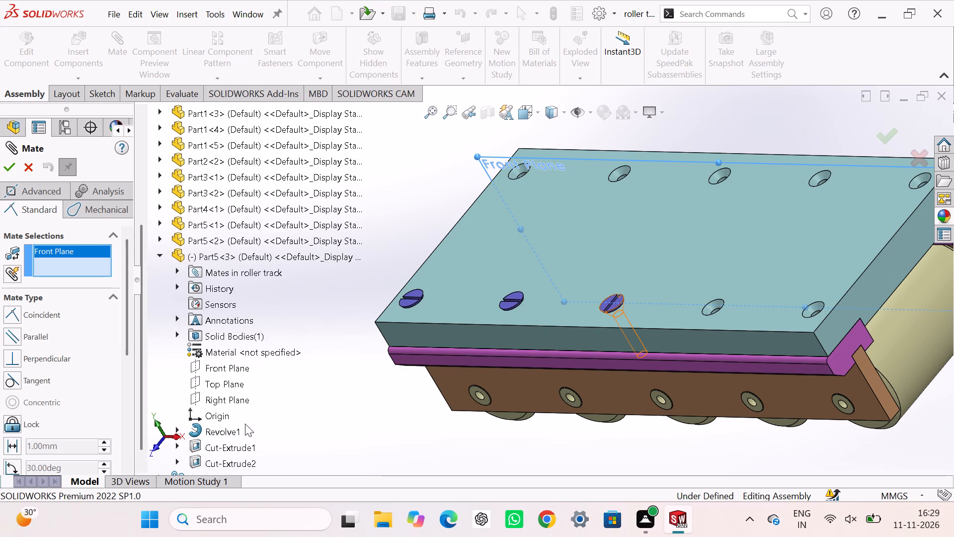
pyautogui.click(233, 395)
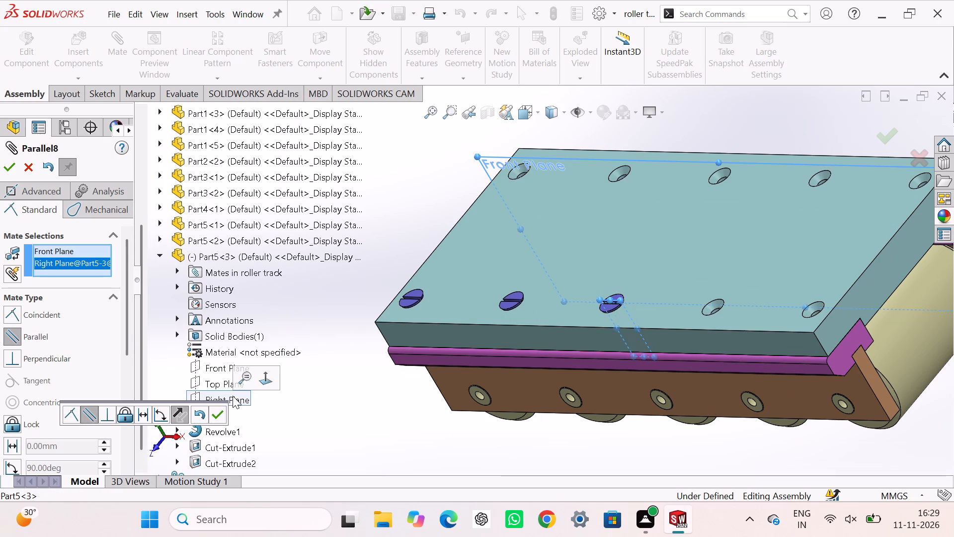
pyautogui.click(221, 412)
pyautogui.click(364, 400)
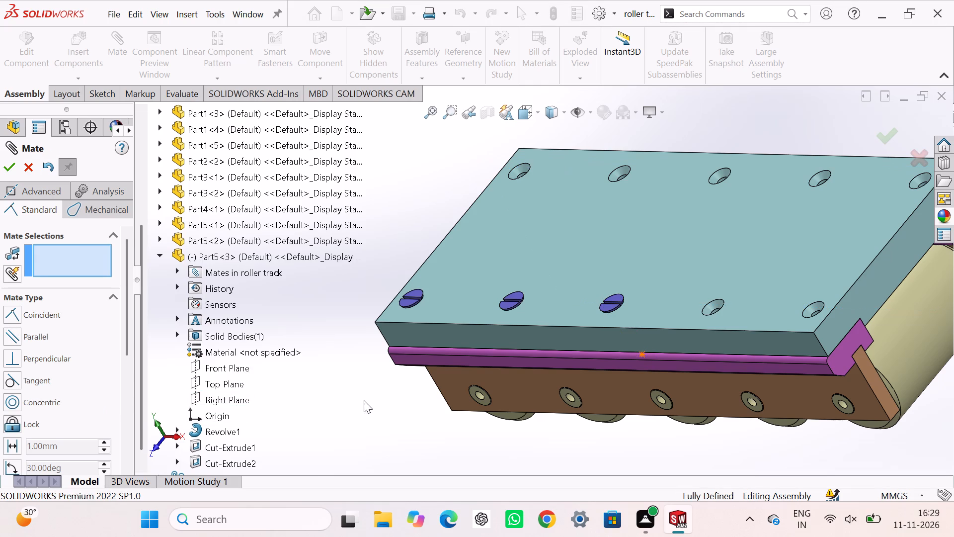
pyautogui.click(9, 164)
pyautogui.click(244, 205)
# Dismiss the Resource Monitor notification and save the roller track assembly.
pyautogui.moveTo(354, 311); pyautogui.dragTo(370, 304, button='middle')
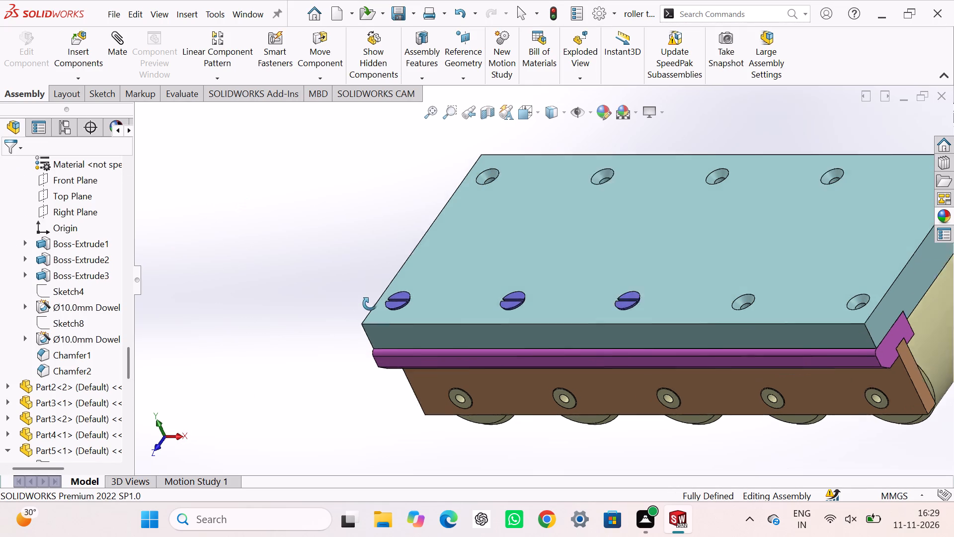
pyautogui.moveTo(370, 304); pyautogui.dragTo(439, 244, button='middle')
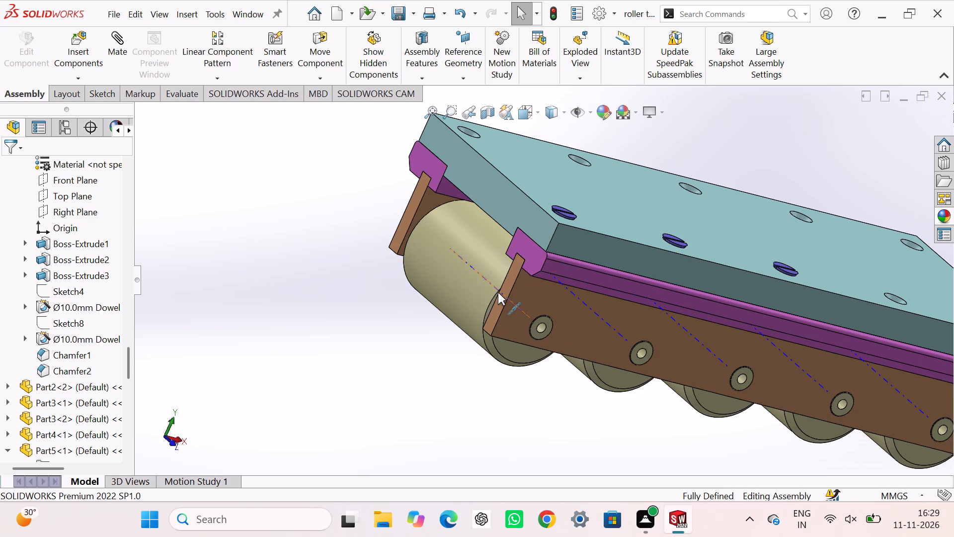
pyautogui.doubleClick(323, 270)
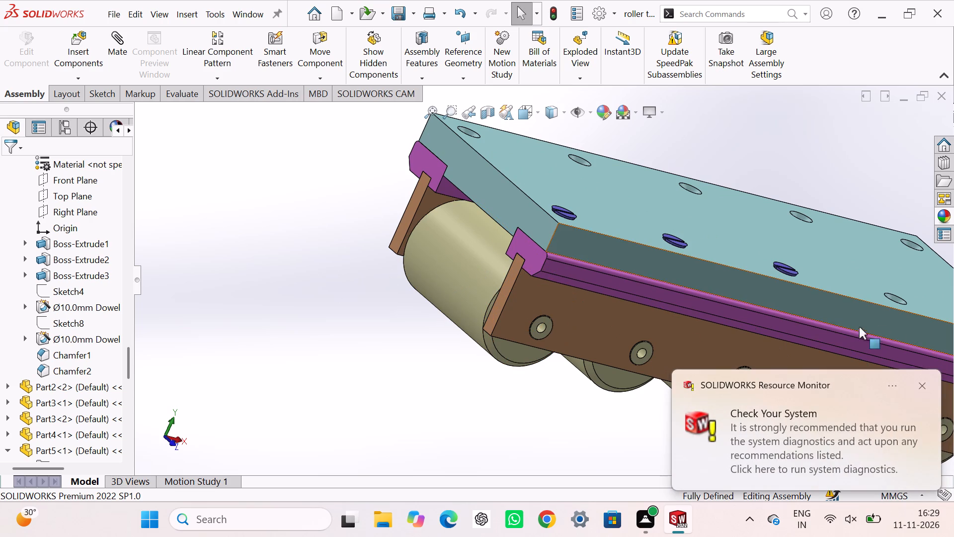
pyautogui.click(925, 381)
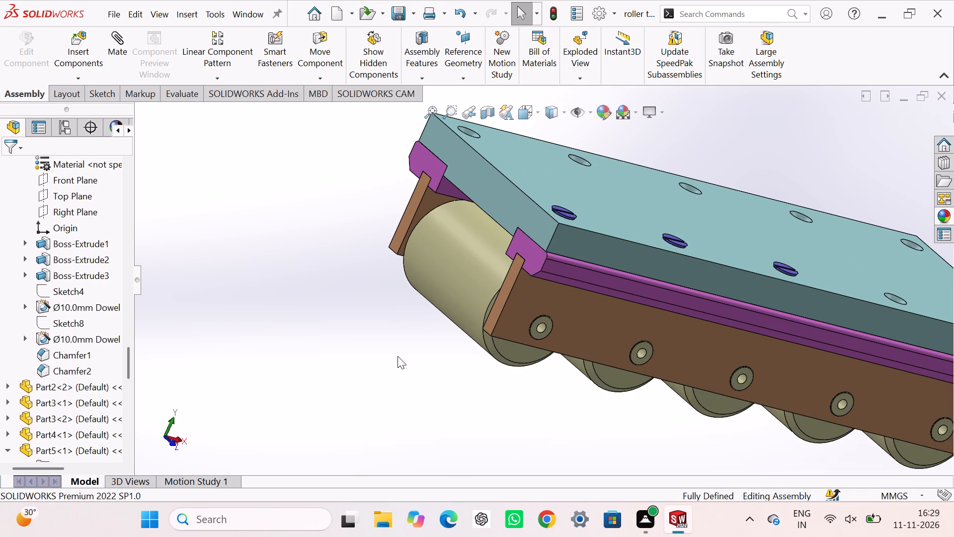
pyautogui.click(396, 356)
pyautogui.hotkey('ctrl', 's')
pyautogui.click(358, 318)
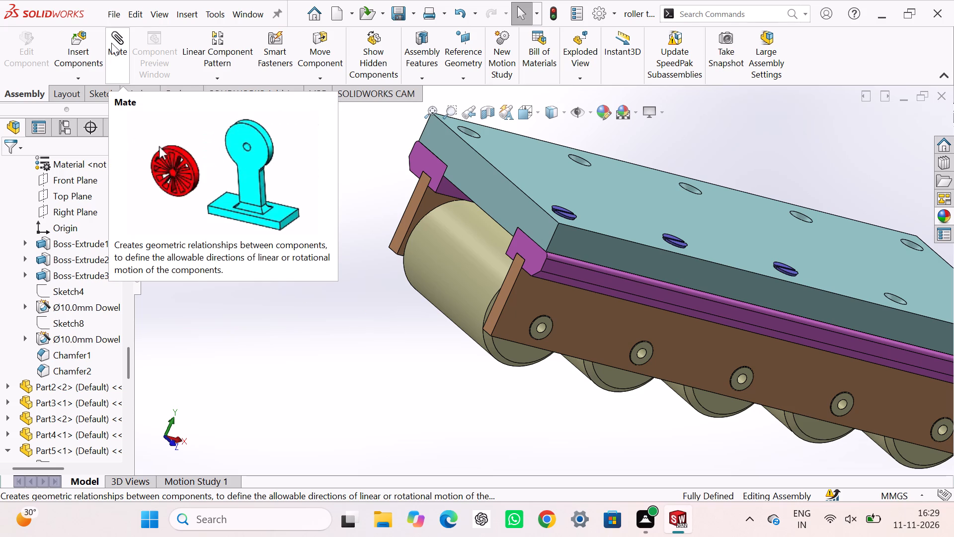
# Insert a fourth Part5 screw and place it in the empty space below the roller side plate.
pyautogui.moveTo(339, 364); pyautogui.dragTo(289, 337, button='middle')
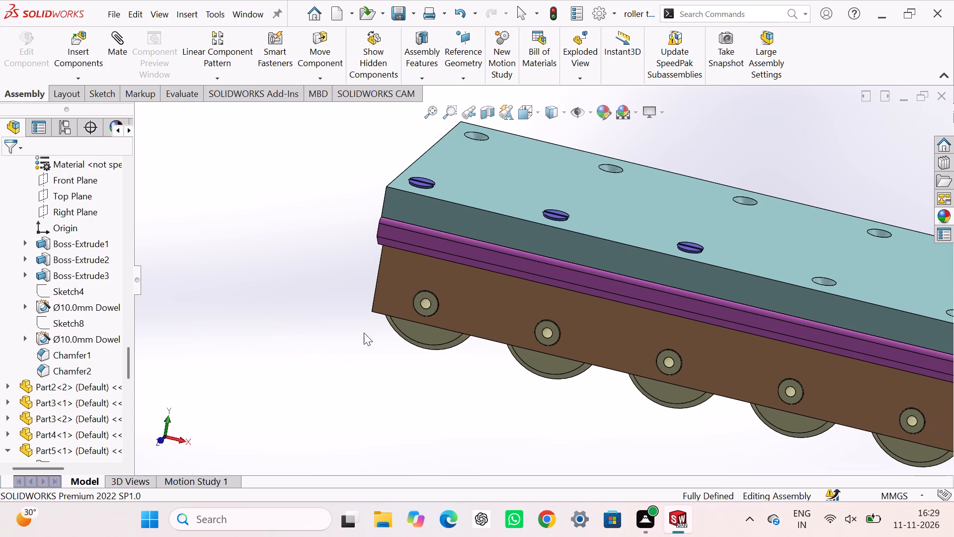
pyautogui.click(78, 44)
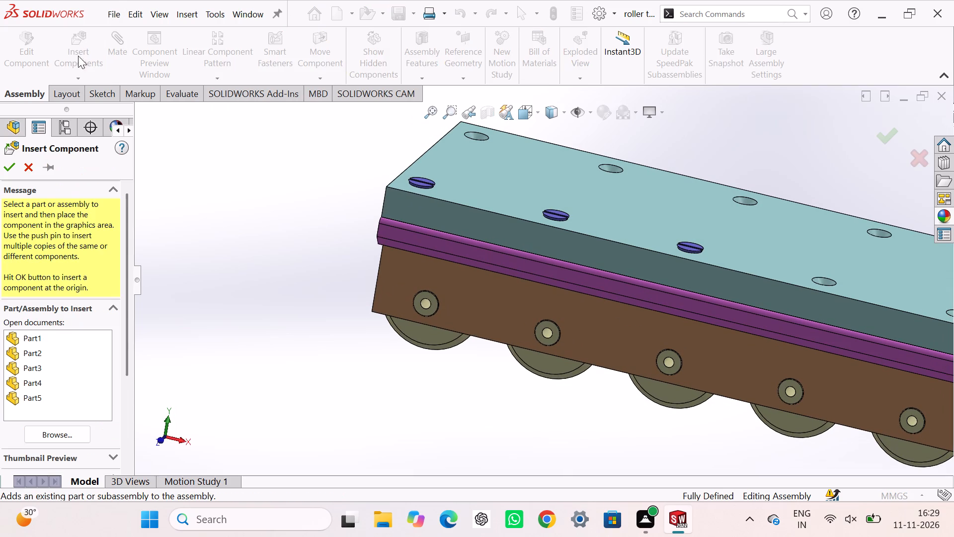
pyautogui.click(27, 399)
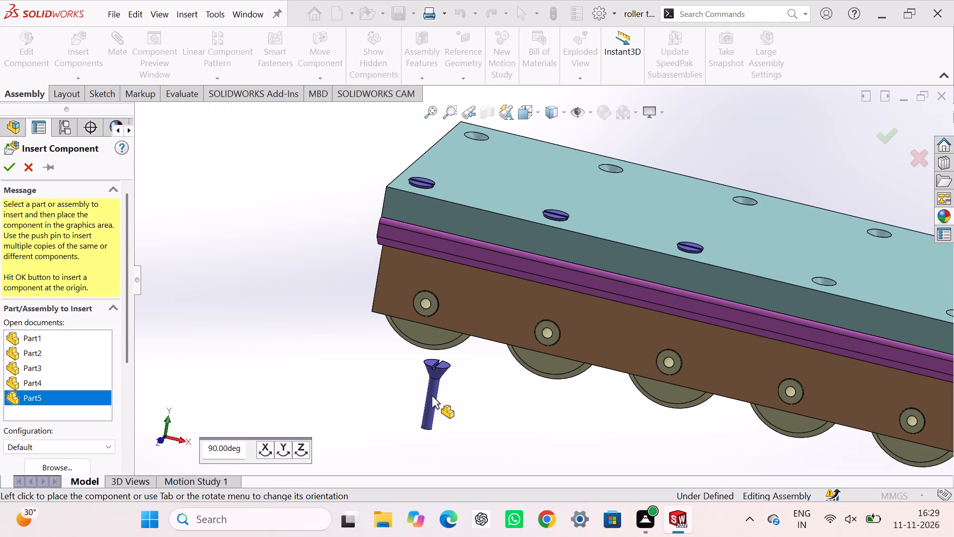
pyautogui.moveTo(432, 396); pyautogui.dragTo(417, 391, button='middle')
pyautogui.scroll(6, 417, 391)
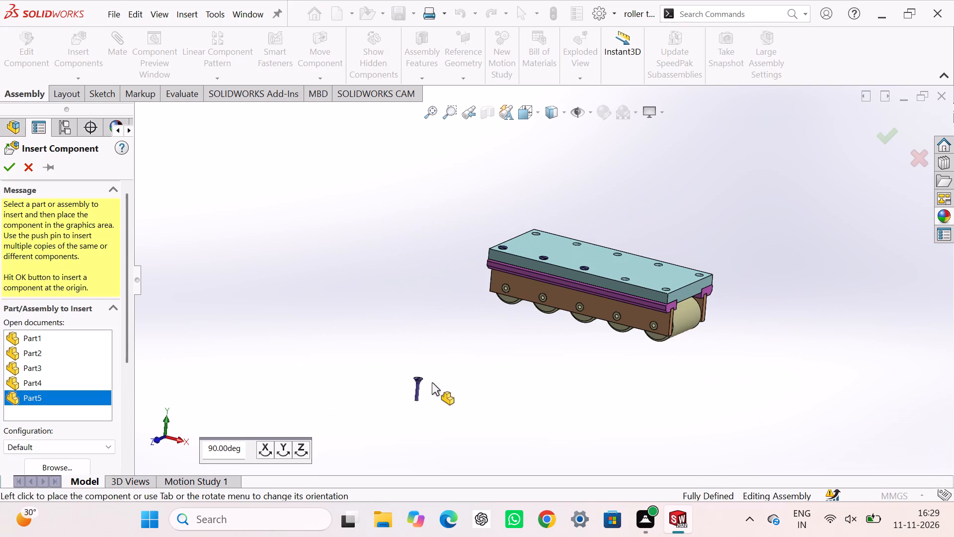
pyautogui.click(506, 350)
pyautogui.click(375, 319)
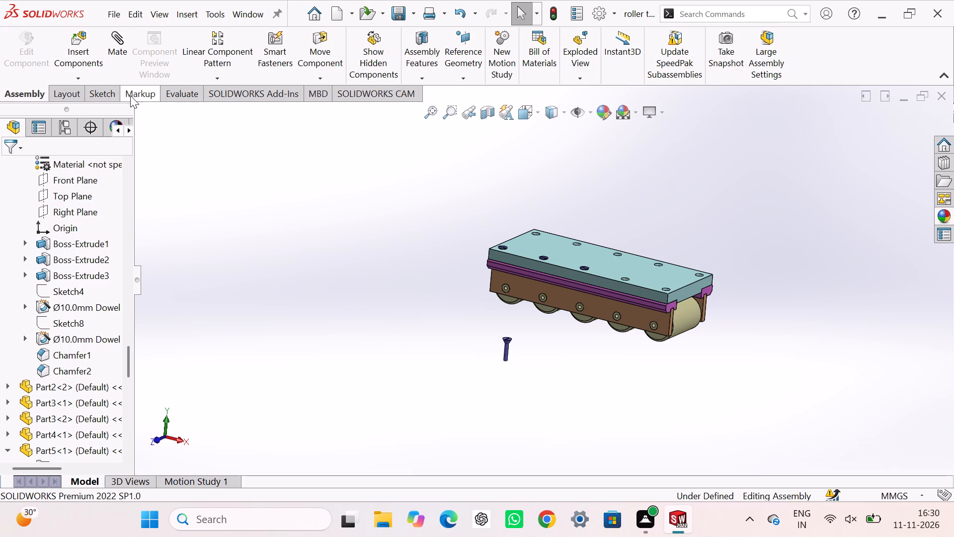
# Move the fourth screw up beside the top plate, near the empty holes at the end of the screw row.
pyautogui.scroll(-3, 510, 372)
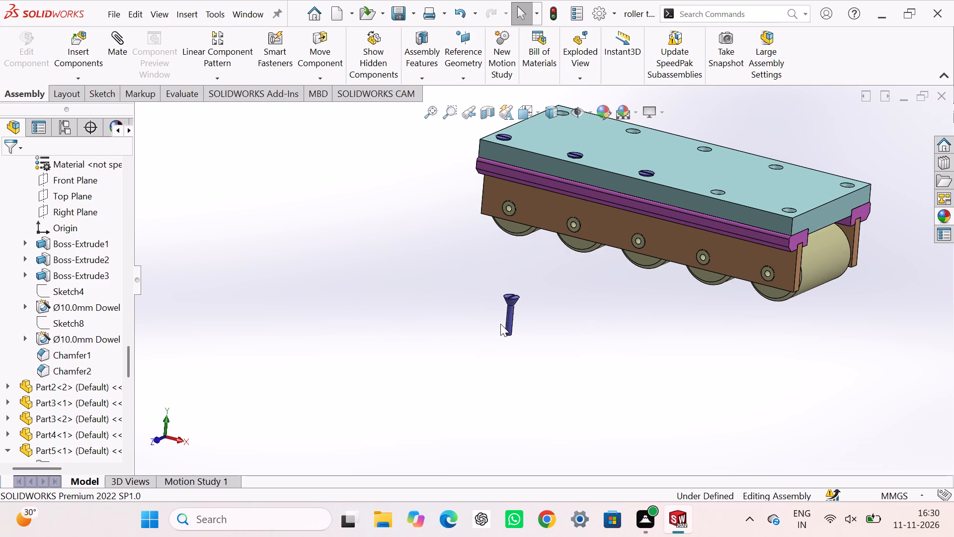
pyautogui.moveTo(509, 322); pyautogui.dragTo(801, 223)
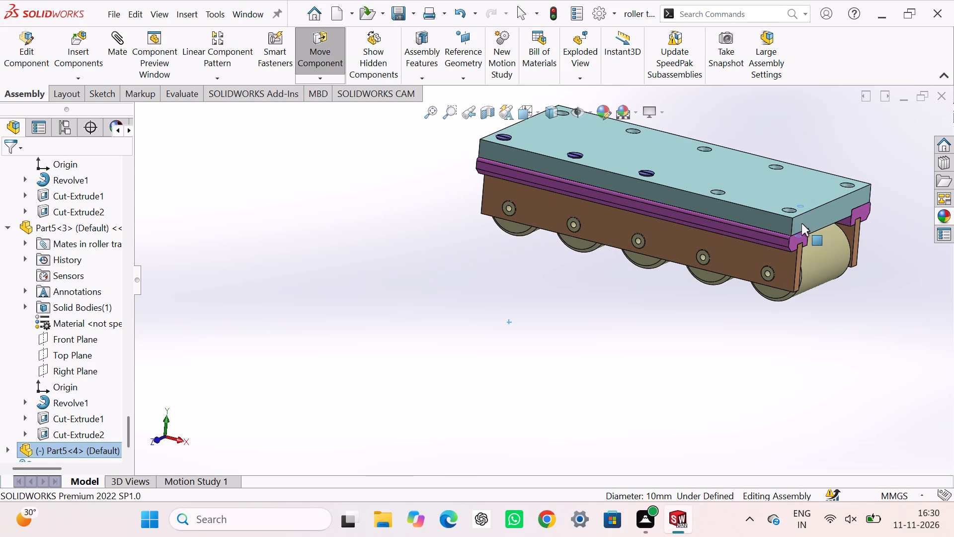
pyautogui.moveTo(801, 223); pyautogui.dragTo(813, 402)
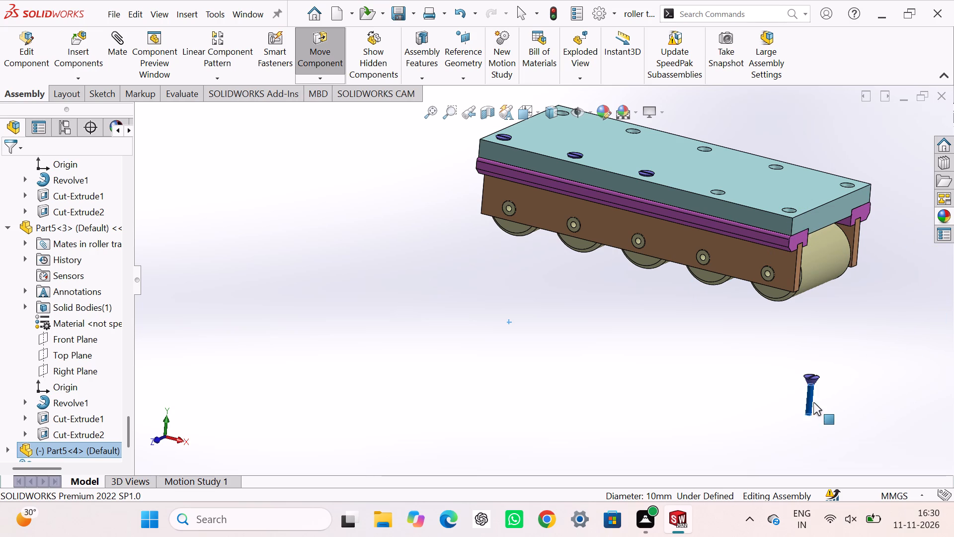
pyautogui.moveTo(813, 402); pyautogui.dragTo(792, 210)
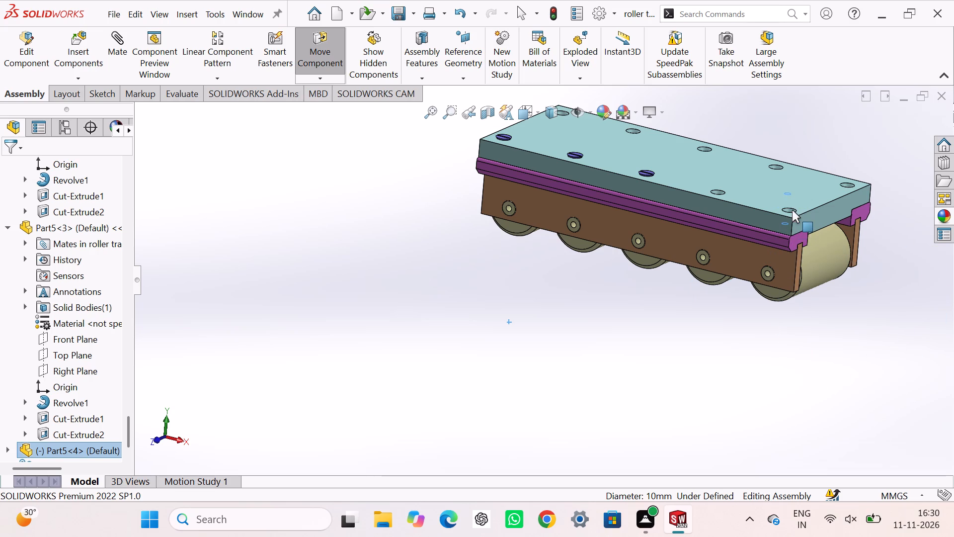
pyautogui.moveTo(792, 210); pyautogui.dragTo(790, 241)
pyautogui.moveTo(790, 241); pyautogui.dragTo(796, 179)
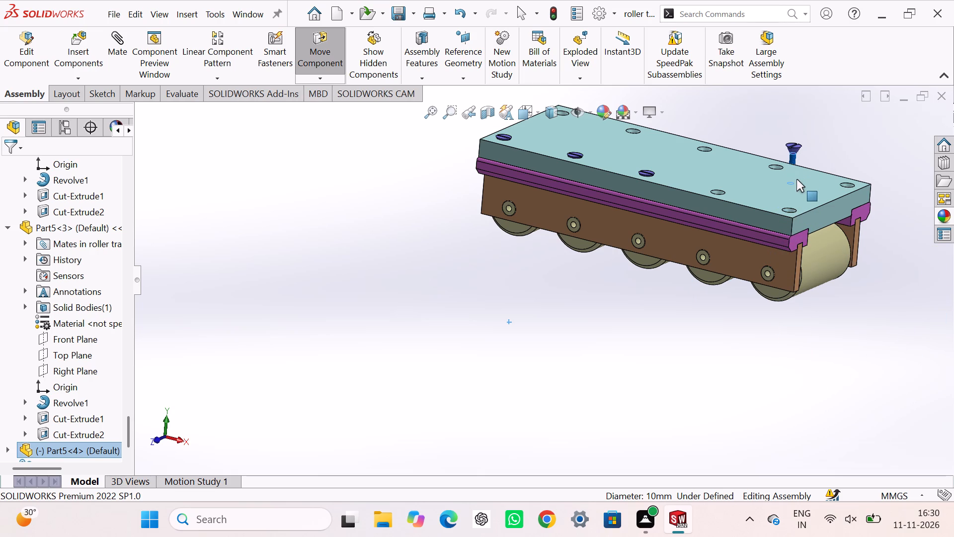
pyautogui.moveTo(796, 179); pyautogui.dragTo(796, 190)
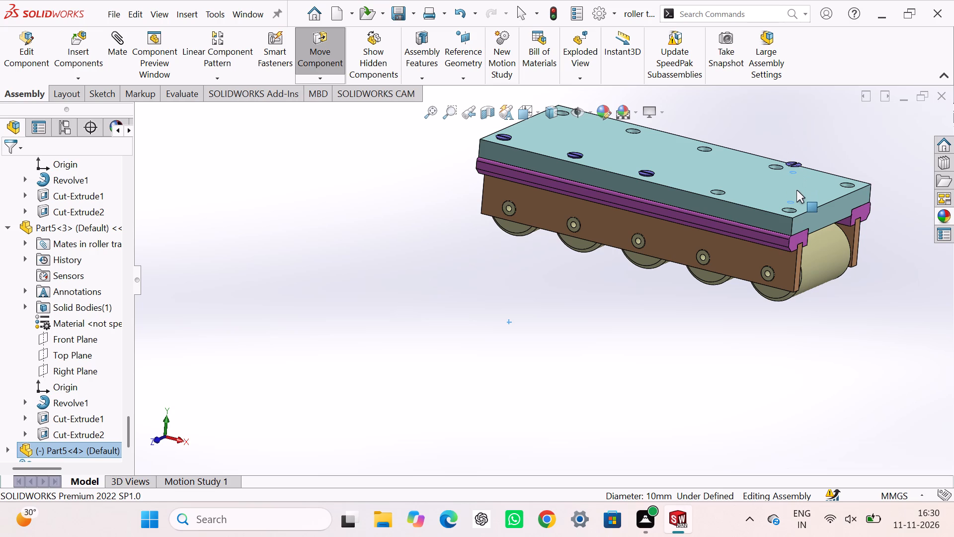
pyautogui.moveTo(796, 190); pyautogui.dragTo(796, 187)
# Open the fourth Part5 screw's part file from the assembly in its own window.
pyautogui.moveTo(796, 187); pyautogui.dragTo(714, 205, button='middle')
pyautogui.scroll(-9, 712, 228)
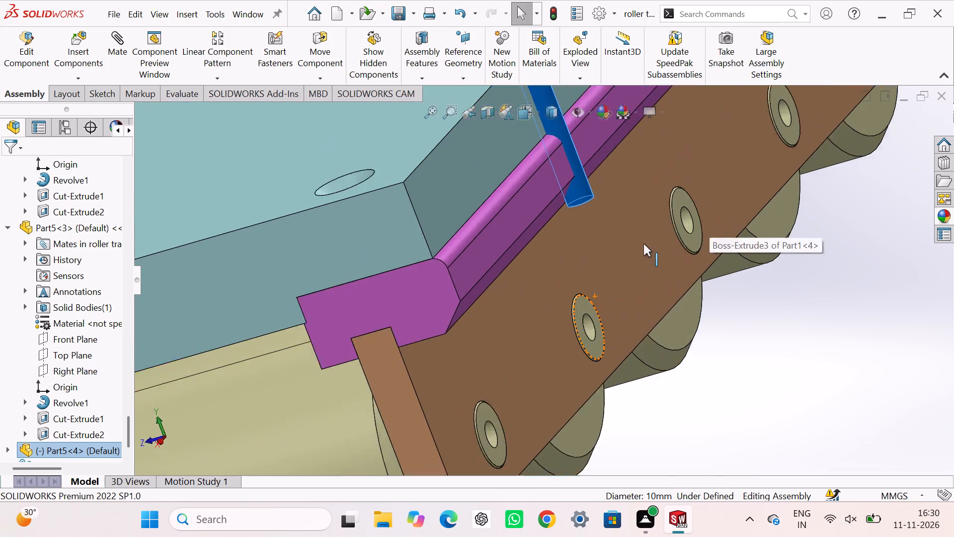
pyautogui.scroll(-1, 643, 244)
pyautogui.scroll(9, 608, 260)
pyautogui.scroll(-2, 569, 267)
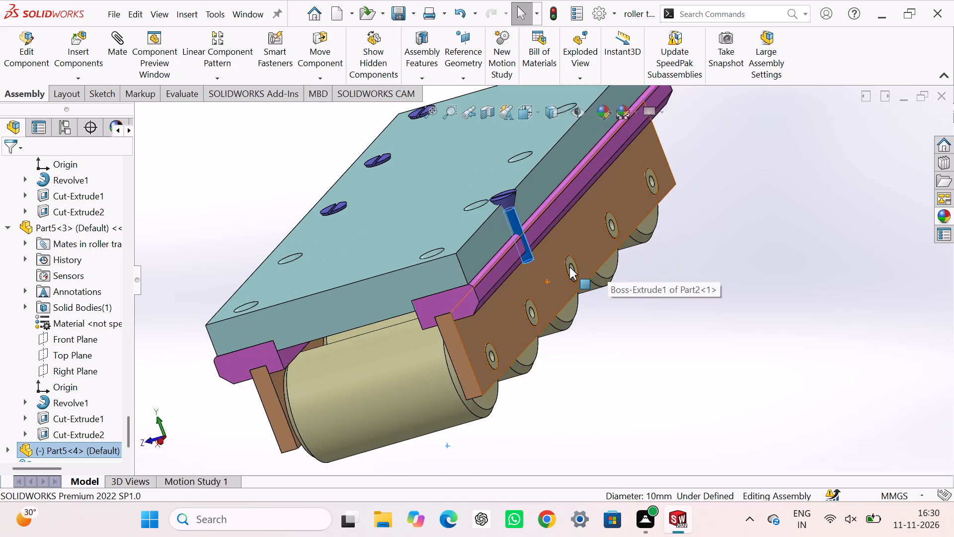
pyautogui.scroll(-3, 569, 267)
pyautogui.press('Escape')
pyautogui.press('Escape')
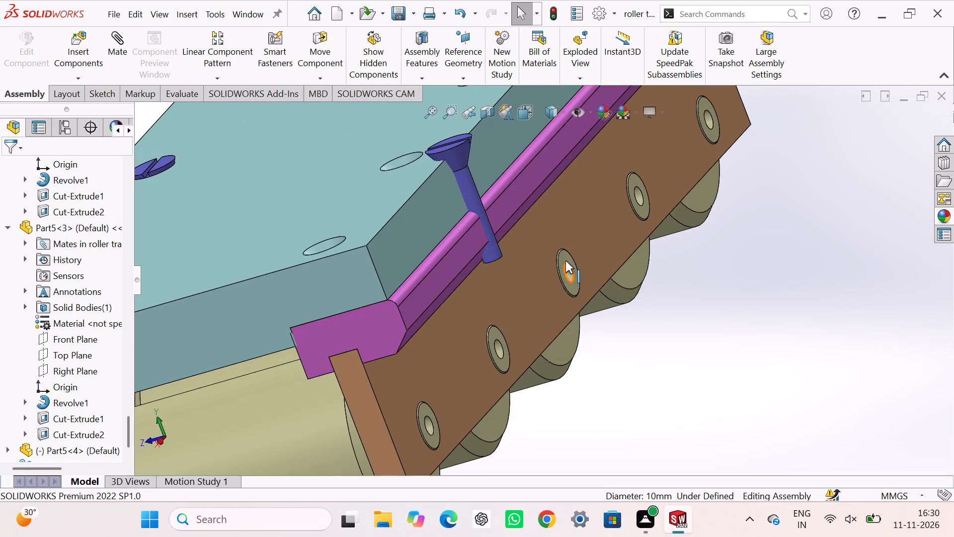
pyautogui.rightClick(472, 199)
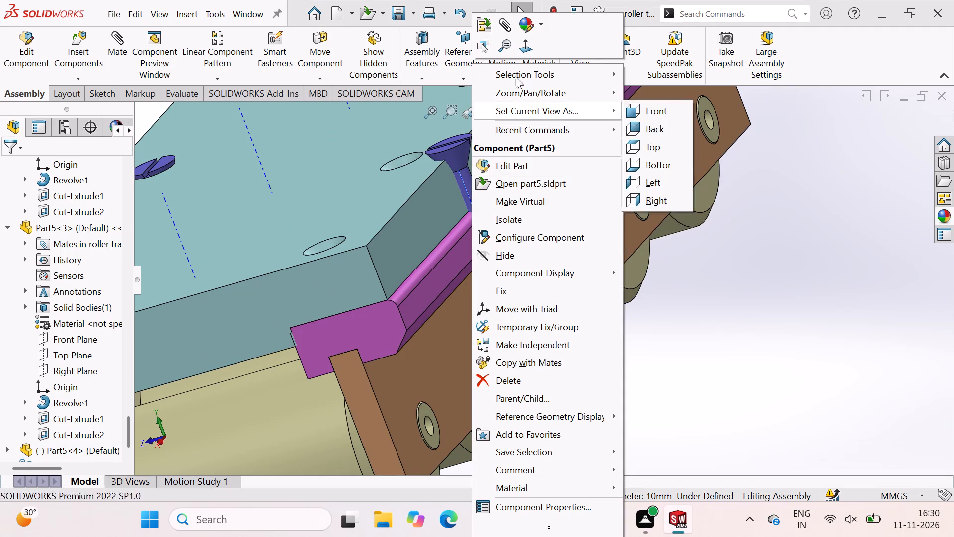
pyautogui.click(861, 321)
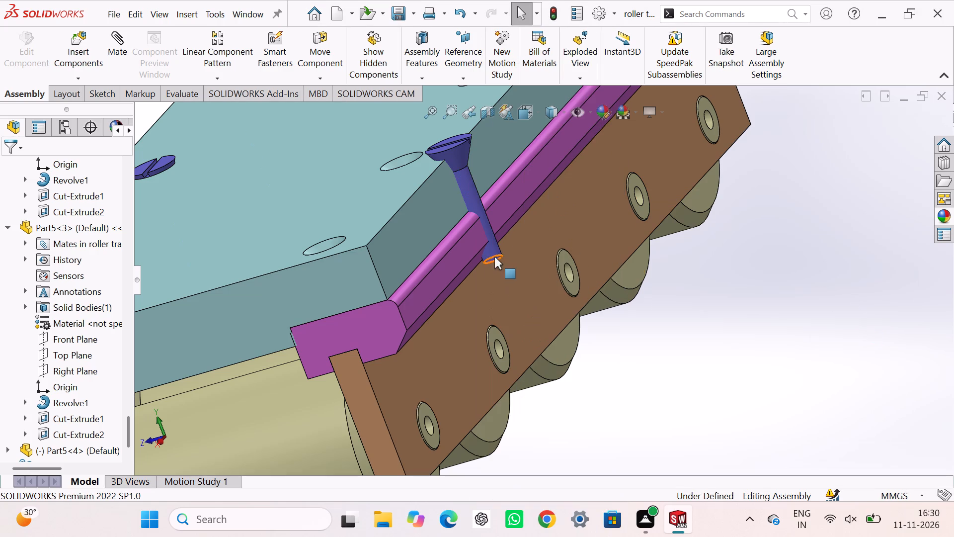
pyautogui.rightClick(470, 180)
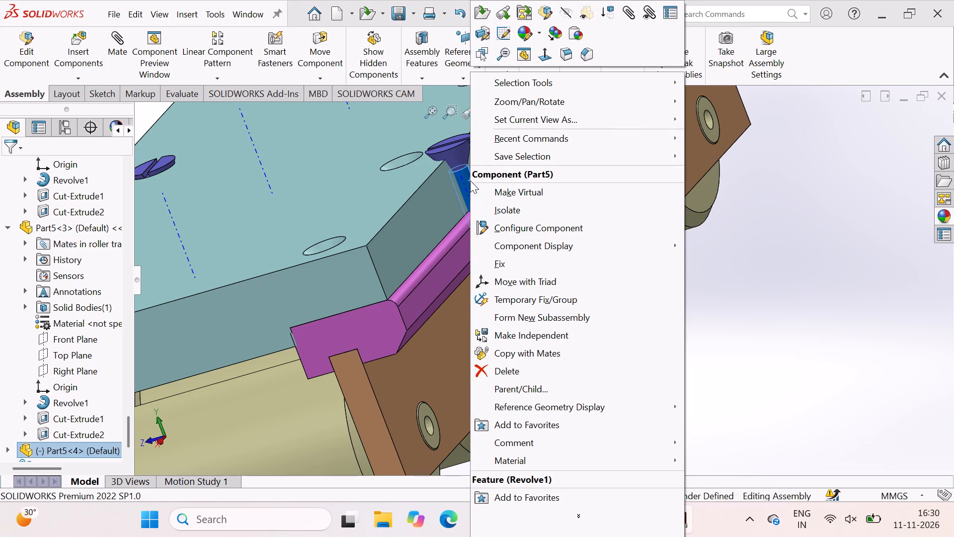
pyautogui.click(484, 14)
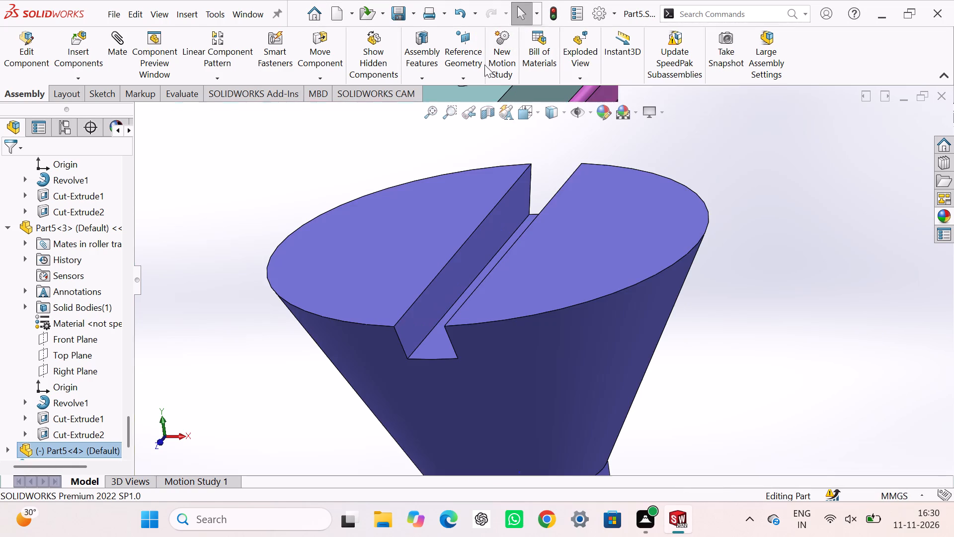
pyautogui.scroll(7, 583, 320)
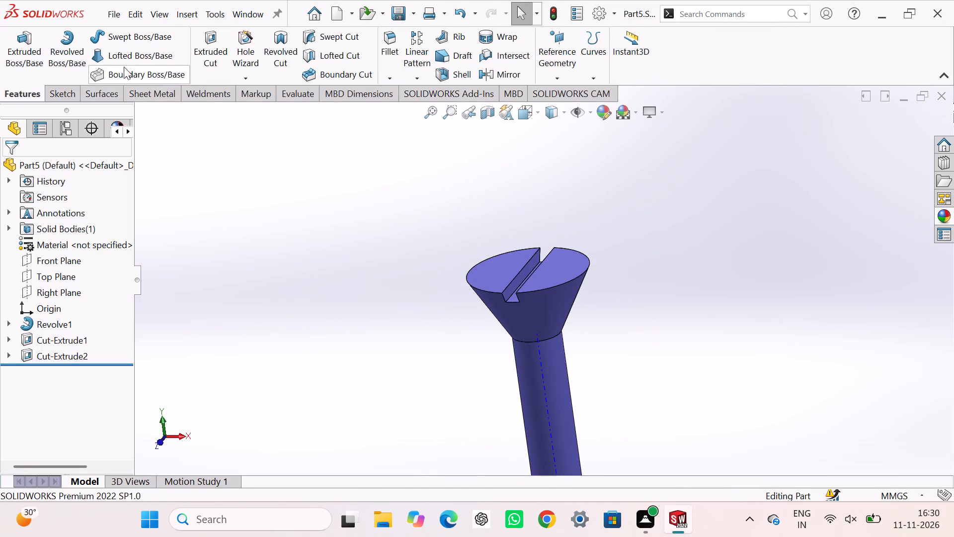
# Sketch a corner rectangle about 29 by 20 mm on Part5's Front Plane, covering the lower end of the shank.
pyautogui.click(52, 265)
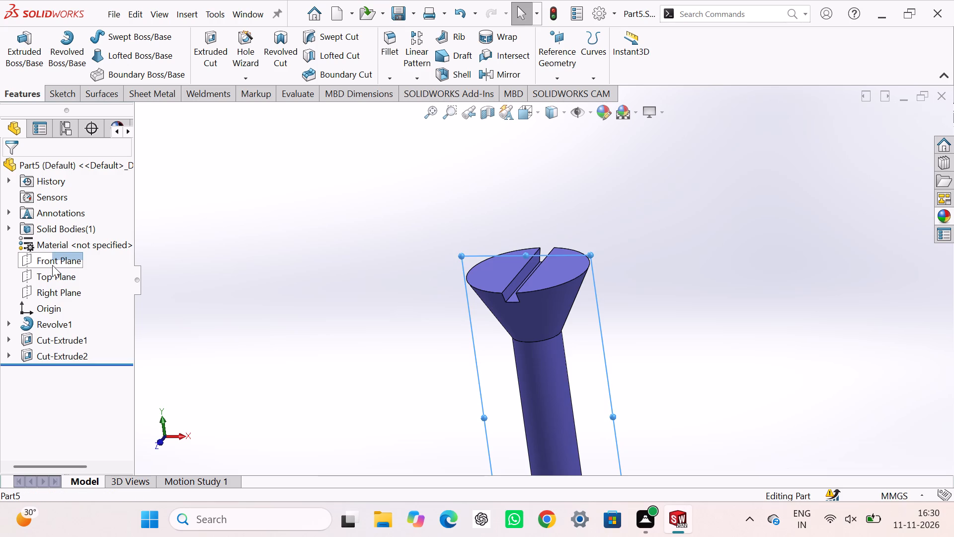
pyautogui.click(62, 252)
pyautogui.click(243, 252)
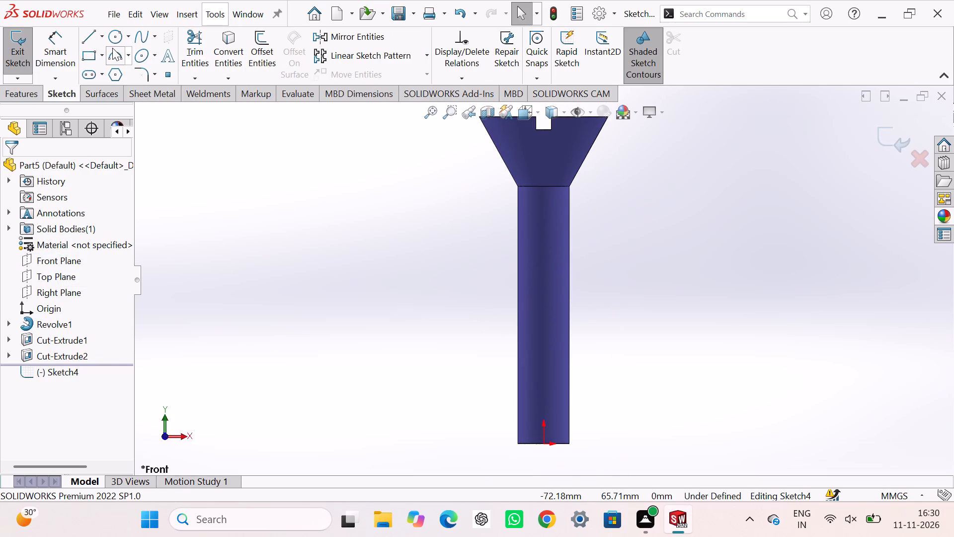
pyautogui.click(88, 55)
pyautogui.click(450, 340)
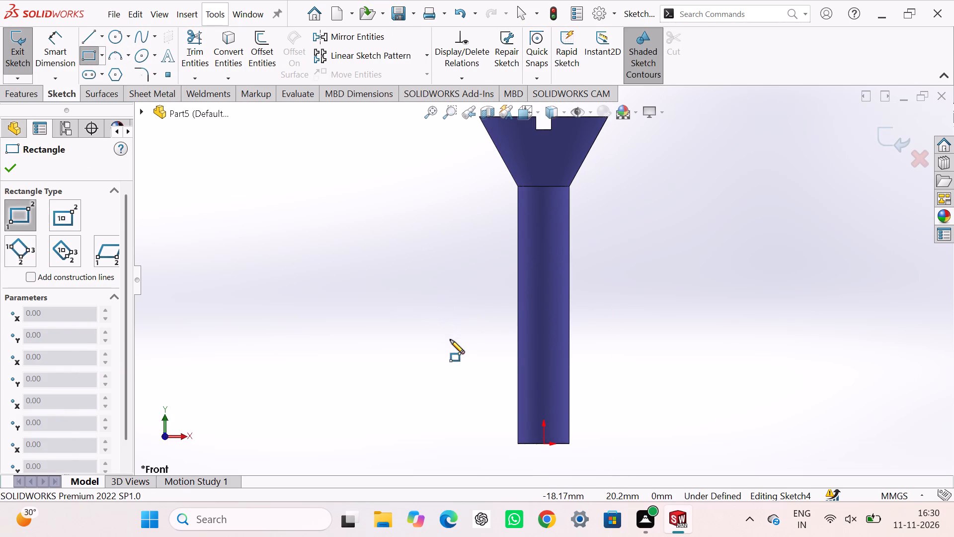
pyautogui.click(600, 446)
pyautogui.click(887, 138)
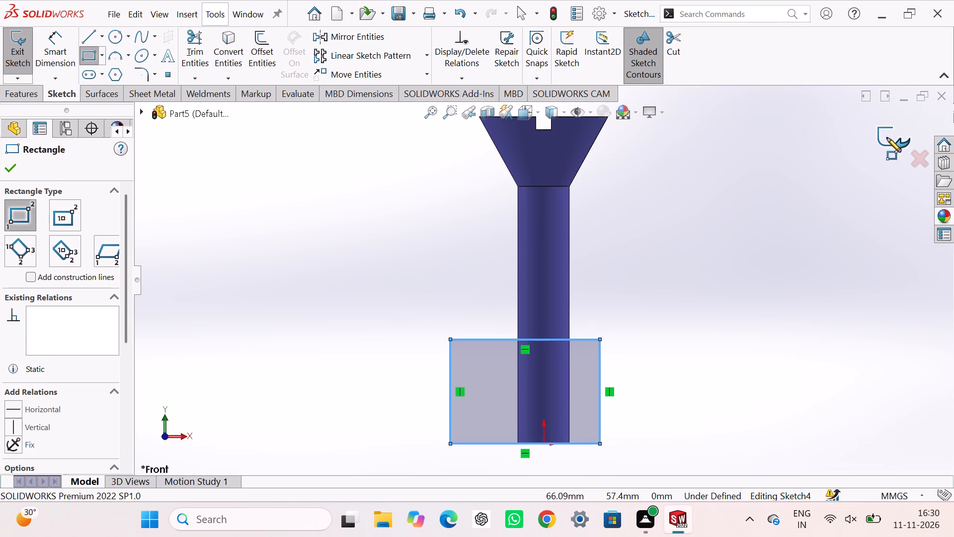
# Shorten the screw shank with an Extruded Cut of the rectangle set to Through All - Both.
pyautogui.moveTo(805, 229); pyautogui.dragTo(715, 303, button='middle')
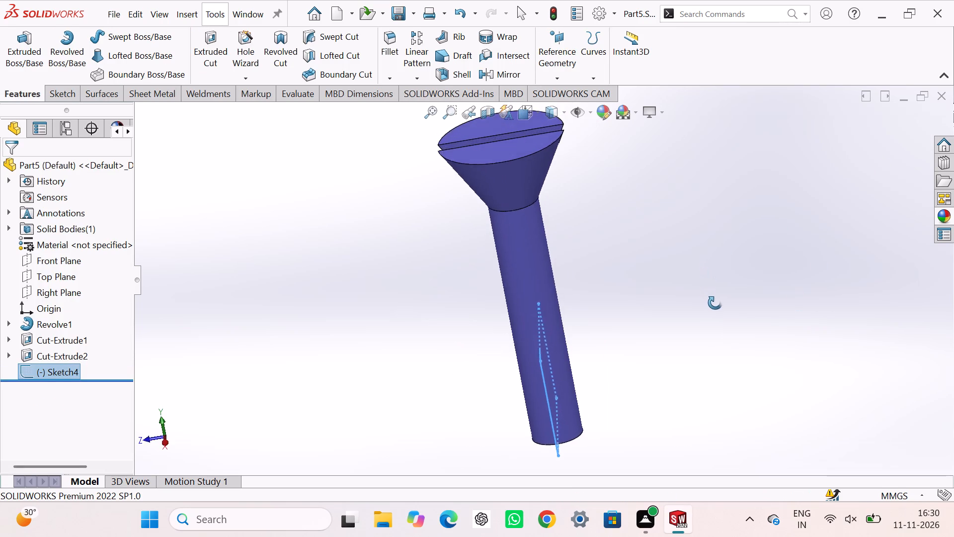
pyautogui.moveTo(715, 303); pyautogui.dragTo(727, 304, button='middle')
pyautogui.click(214, 43)
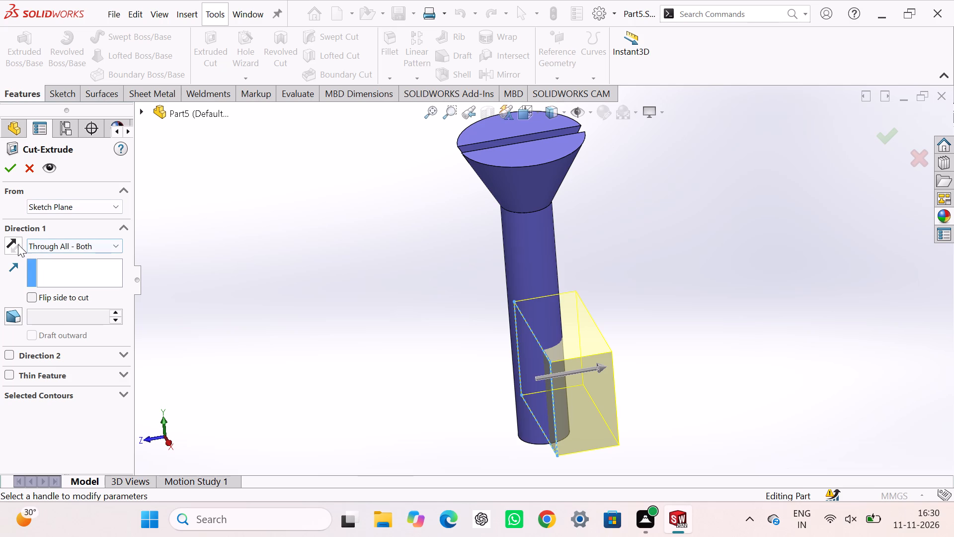
pyautogui.click(16, 244)
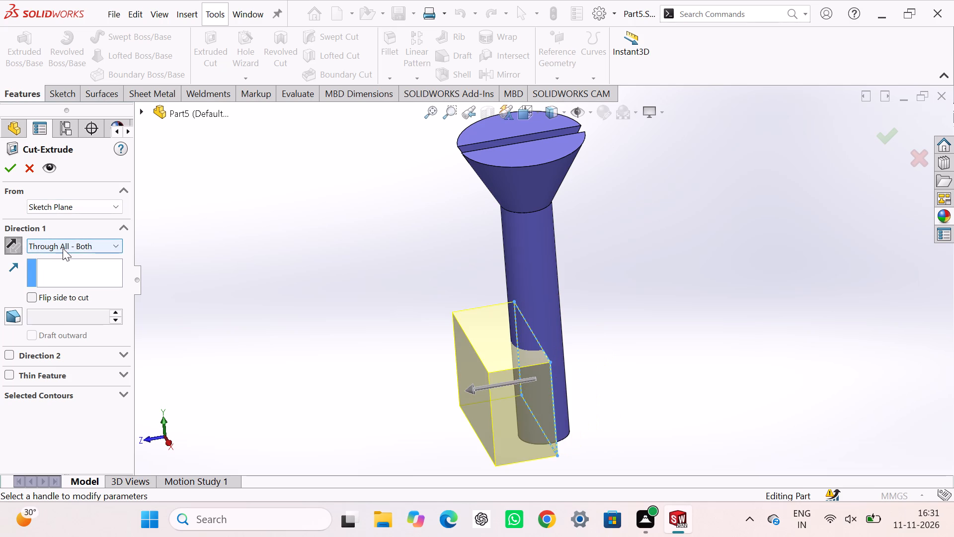
pyautogui.click(63, 248)
pyautogui.click(78, 278)
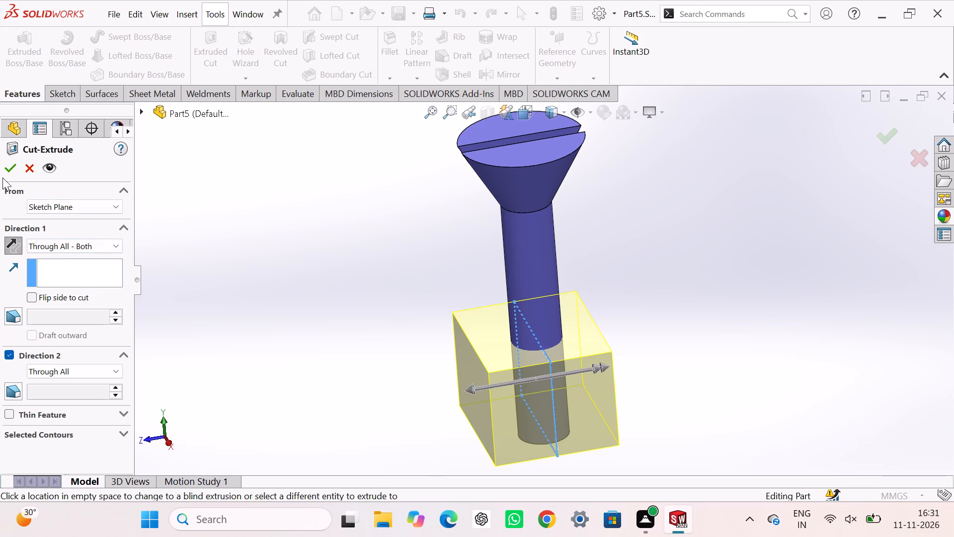
pyautogui.click(7, 166)
pyautogui.click(286, 256)
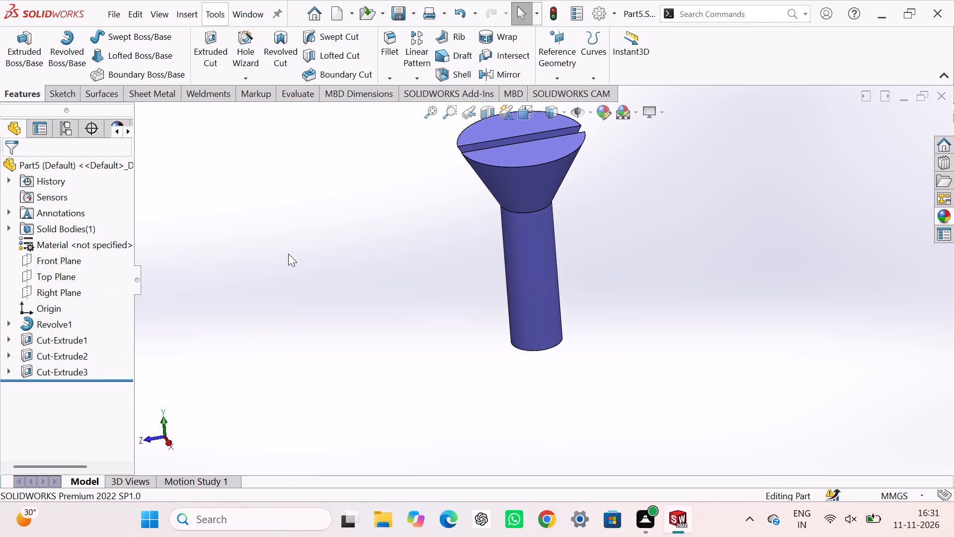
# Save and rebuild the shortened Part5 and return to the roller track assembly.
pyautogui.hotkey('ctrl', 's')
pyautogui.click(348, 254)
pyautogui.click(554, 12)
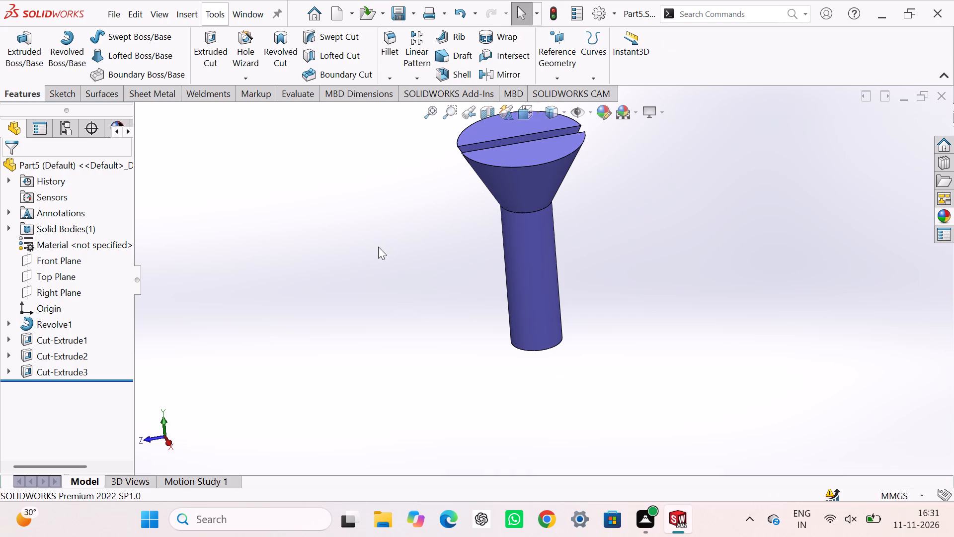
pyautogui.click(361, 258)
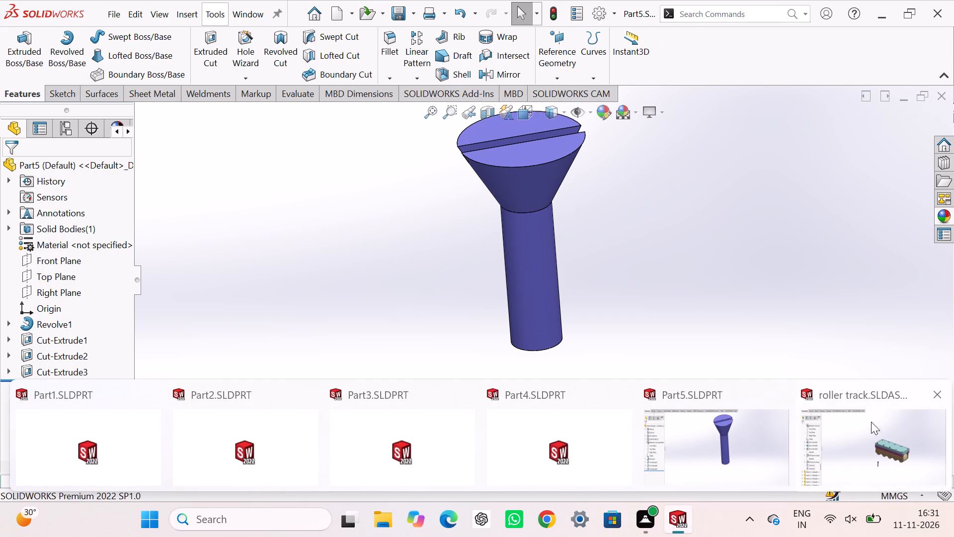
pyautogui.click(870, 432)
pyautogui.click(823, 379)
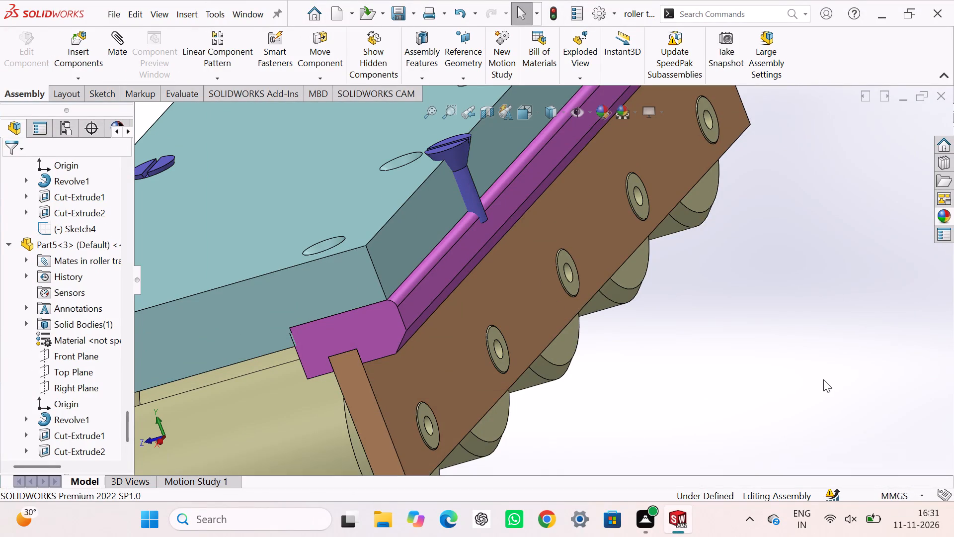
# Examine the assembly through the roller side plate by selecting its outer face in the Mate command, and clear that selection.
pyautogui.scroll(5, 780, 365)
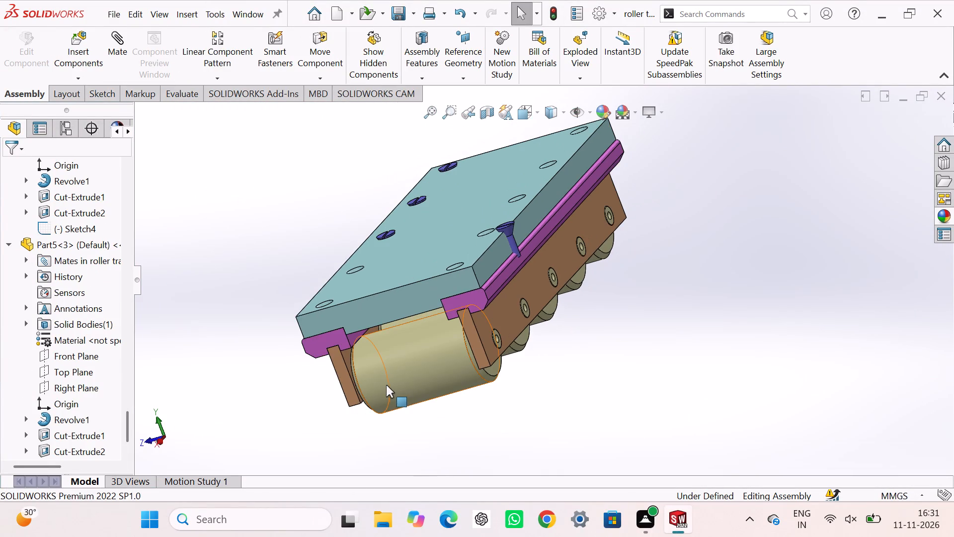
pyautogui.moveTo(386, 385); pyautogui.dragTo(480, 402, button='middle')
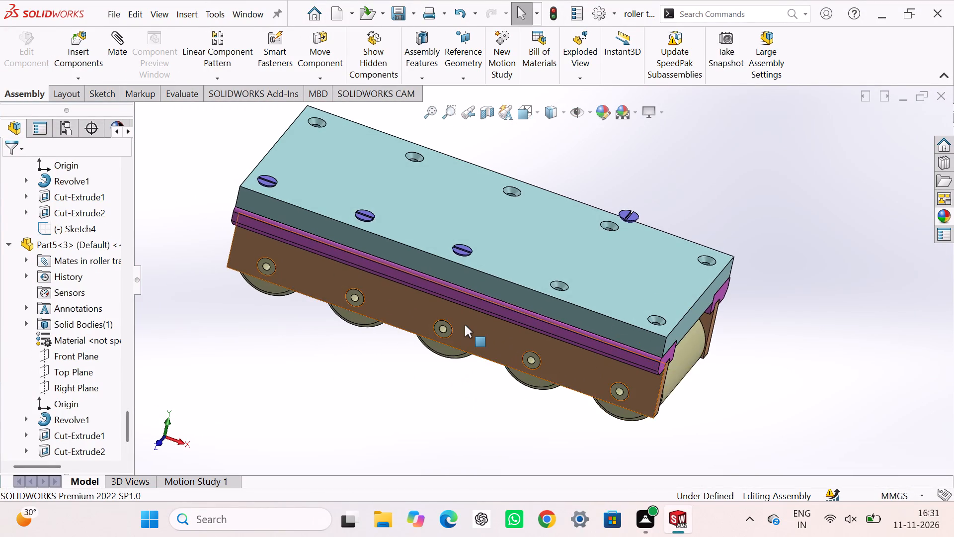
pyautogui.scroll(-4, 464, 318)
pyautogui.scroll(3, 463, 308)
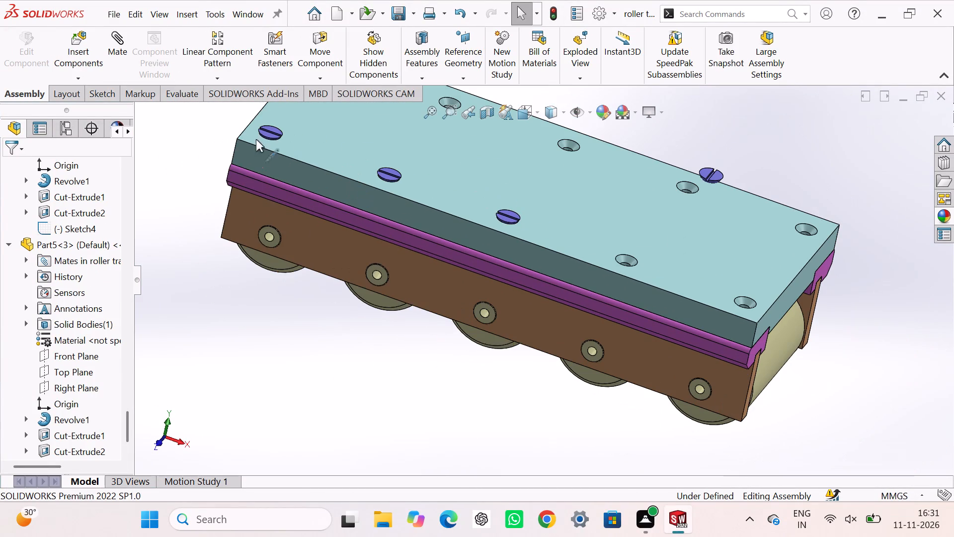
pyautogui.click(117, 43)
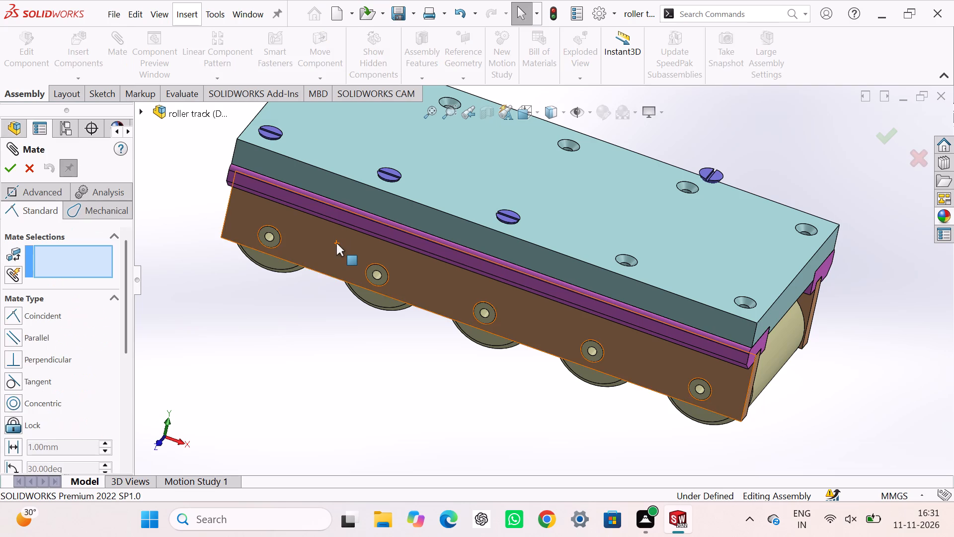
pyautogui.click(336, 243)
pyautogui.moveTo(336, 249); pyautogui.dragTo(444, 146, button='middle')
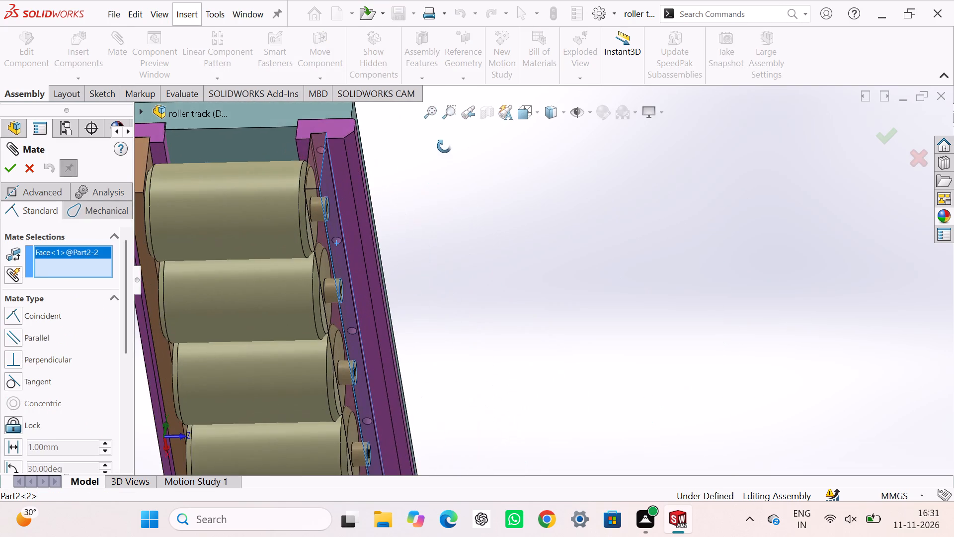
pyautogui.moveTo(444, 146); pyautogui.dragTo(350, 187, button='middle')
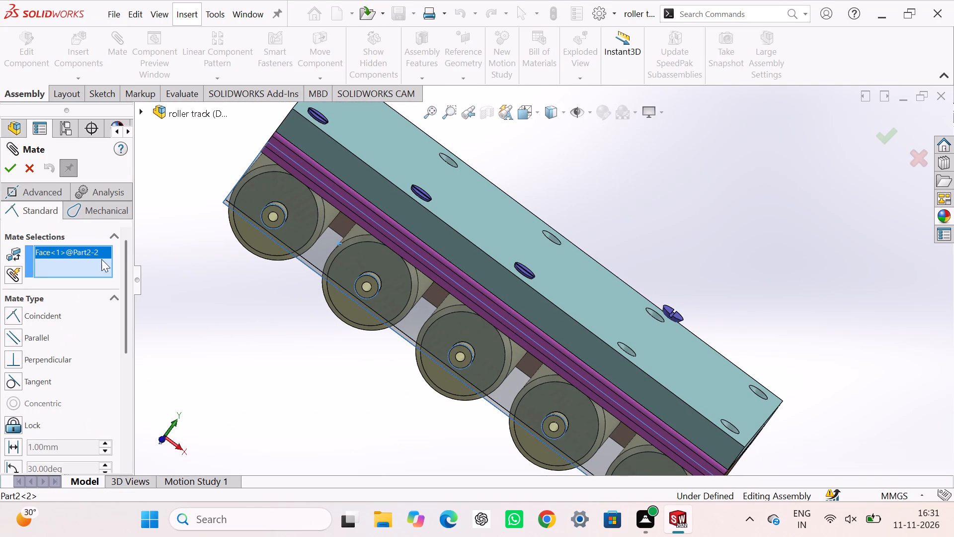
pyautogui.rightClick(98, 259)
pyautogui.click(122, 266)
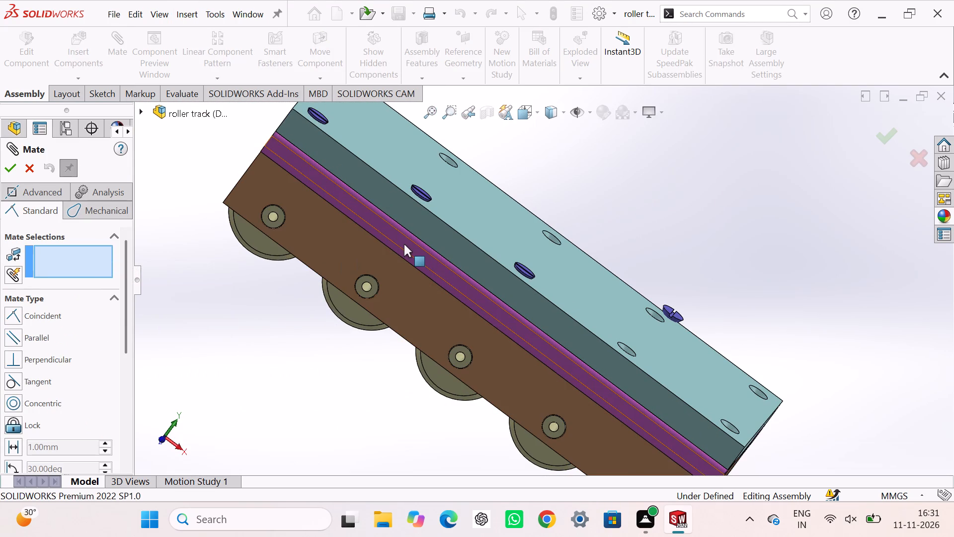
# Examine how the shortened screws sit in the rail holes by selecting the rail face in the Mate command, and clear that selection.
pyautogui.click(404, 244)
pyautogui.moveTo(404, 251); pyautogui.dragTo(447, 259, button='middle')
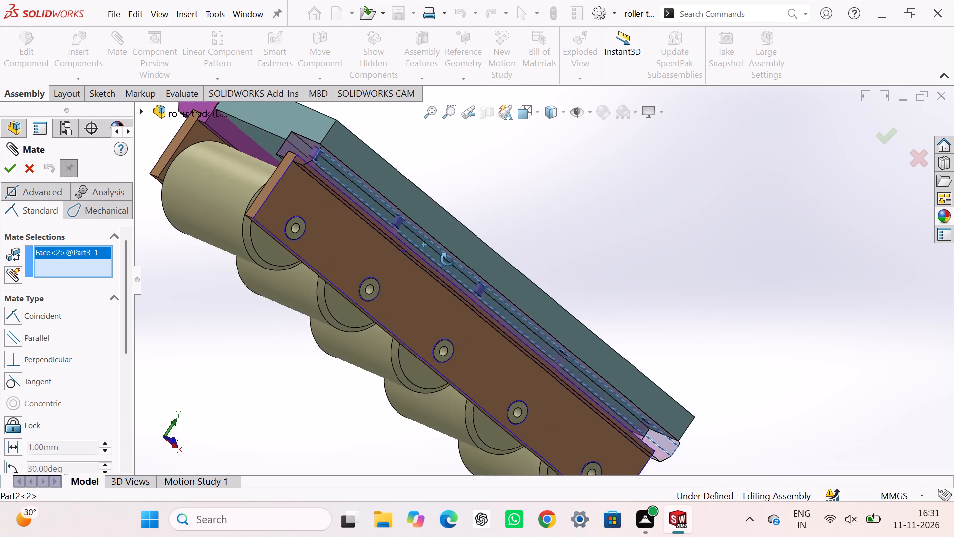
pyautogui.moveTo(447, 259); pyautogui.dragTo(424, 282, button='middle')
pyautogui.scroll(-6, 419, 263)
pyautogui.moveTo(405, 242); pyautogui.dragTo(389, 228, button='middle')
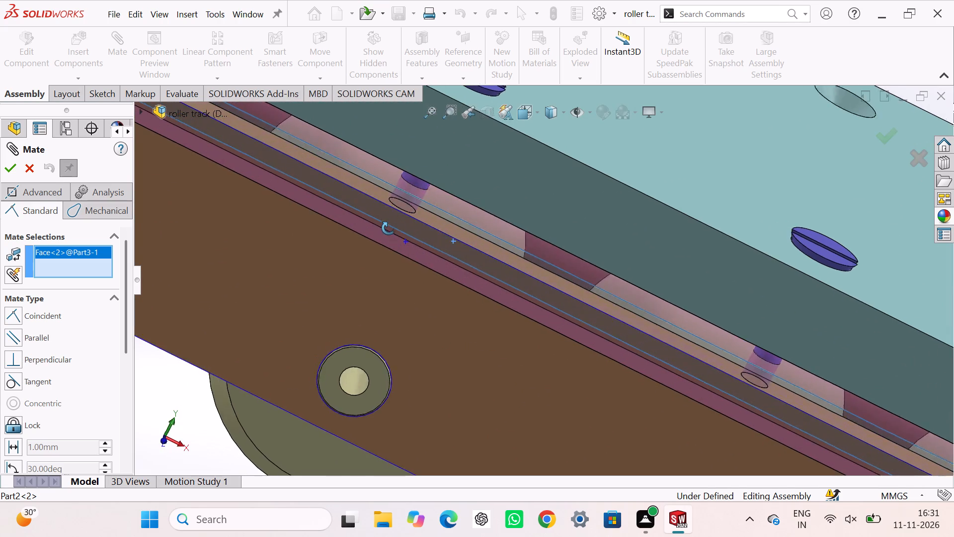
pyautogui.moveTo(389, 228); pyautogui.dragTo(368, 183, button='middle')
pyautogui.scroll(-3, 418, 204)
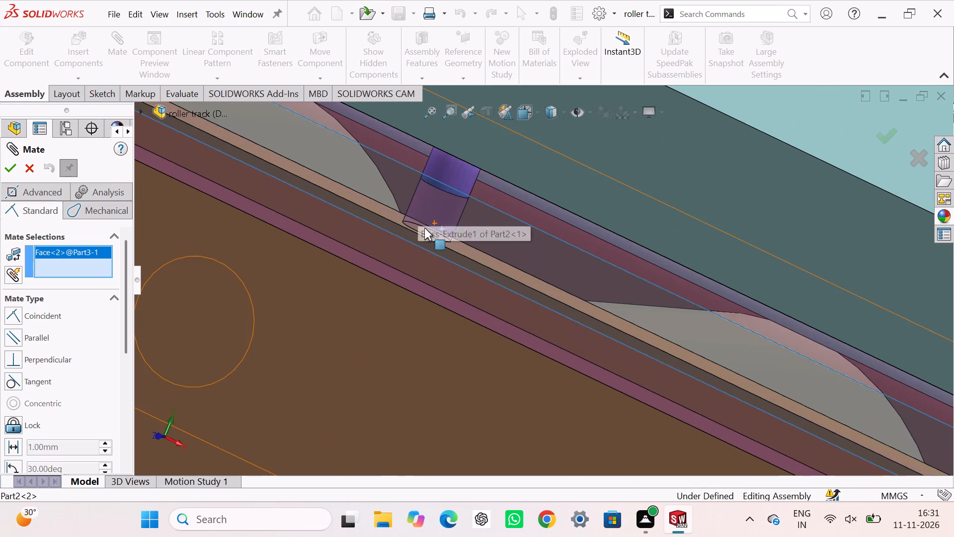
pyautogui.scroll(-2, 439, 256)
pyautogui.scroll(10, 440, 257)
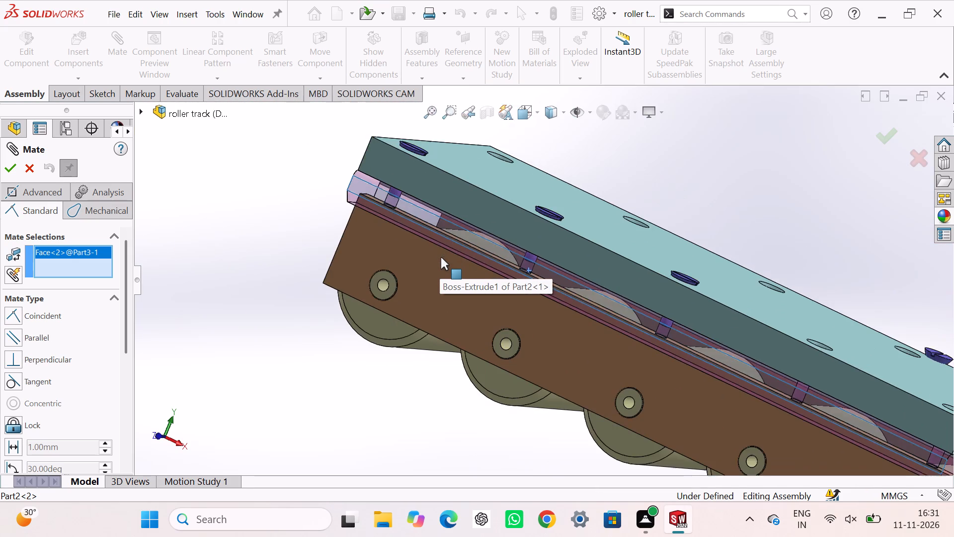
pyautogui.scroll(-4, 441, 257)
pyautogui.scroll(6, 441, 257)
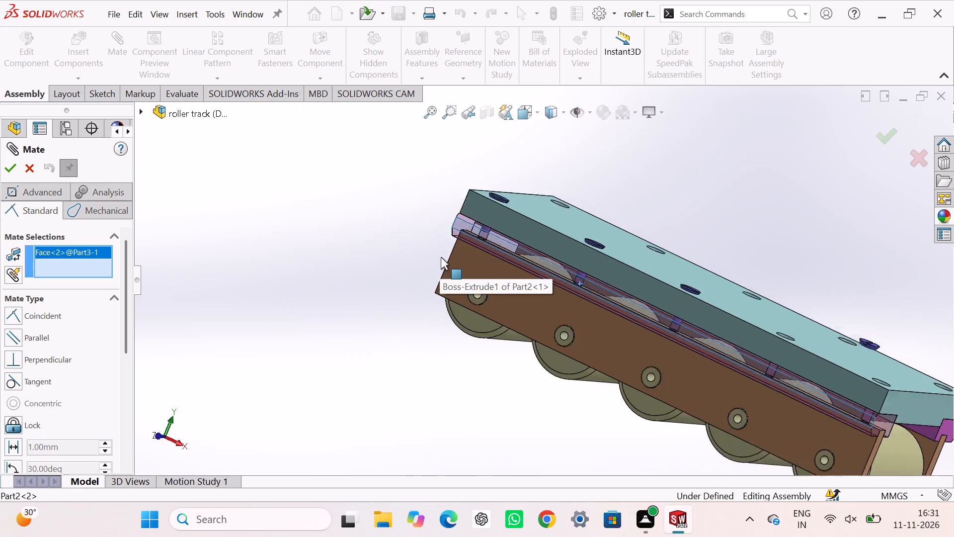
pyautogui.scroll(1, 441, 257)
pyautogui.scroll(-3, 624, 308)
pyautogui.scroll(-4, 705, 367)
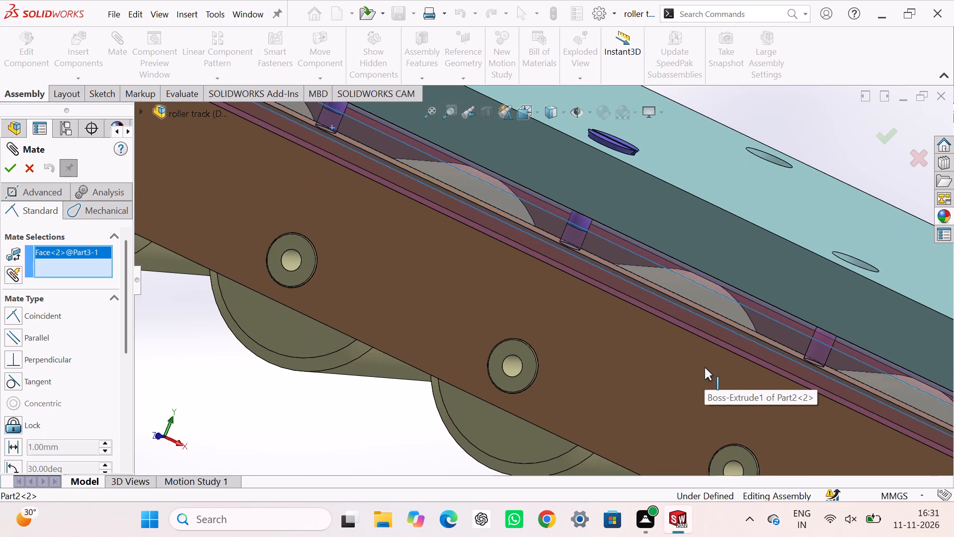
pyautogui.scroll(3, 705, 367)
pyautogui.moveTo(795, 367); pyautogui.dragTo(789, 308, button='middle')
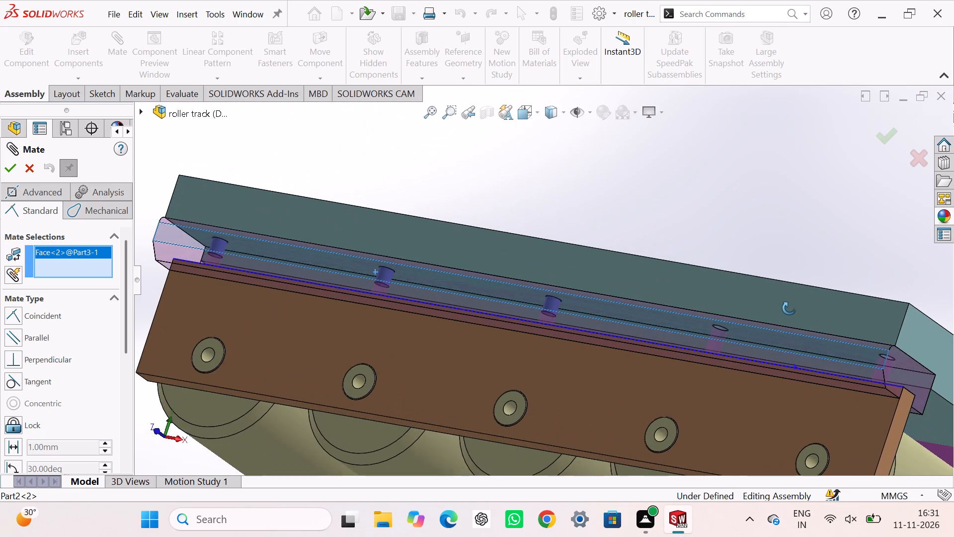
pyautogui.moveTo(789, 308); pyautogui.dragTo(775, 370, button='middle')
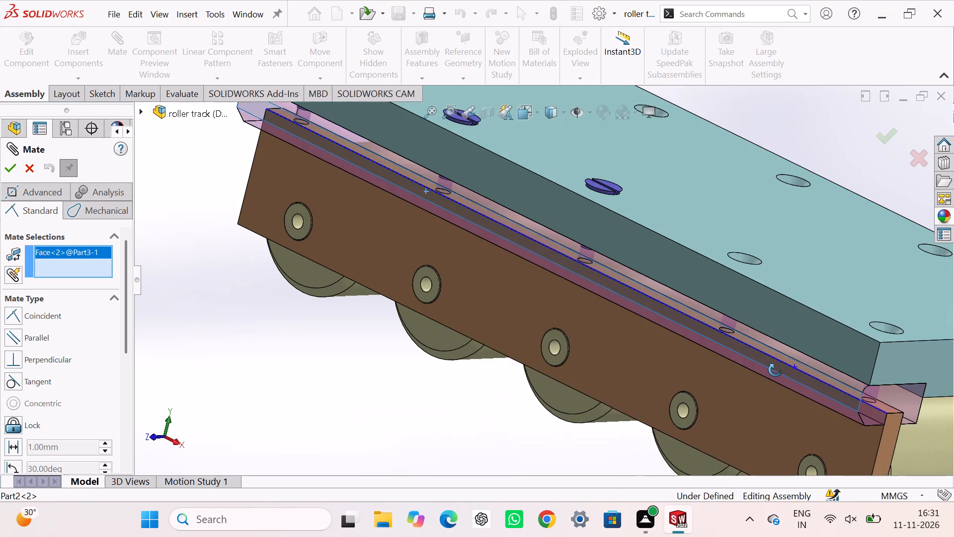
pyautogui.moveTo(775, 370); pyautogui.dragTo(774, 370, button='middle')
pyautogui.press('Escape')
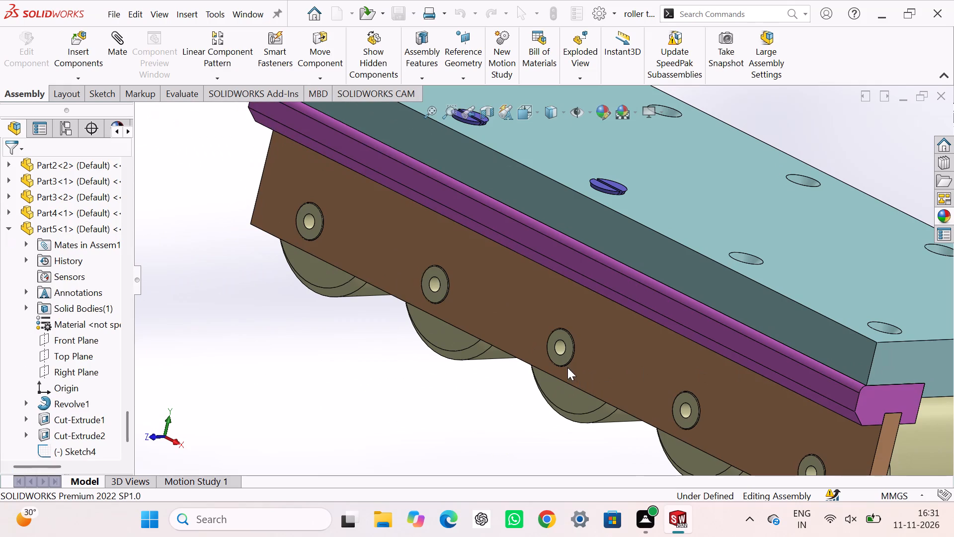
# Mate the loose Part5 screw's shank concentric with the fourth hole in the top plate's row of installed screws.
pyautogui.scroll(4, 537, 362)
pyautogui.click(114, 44)
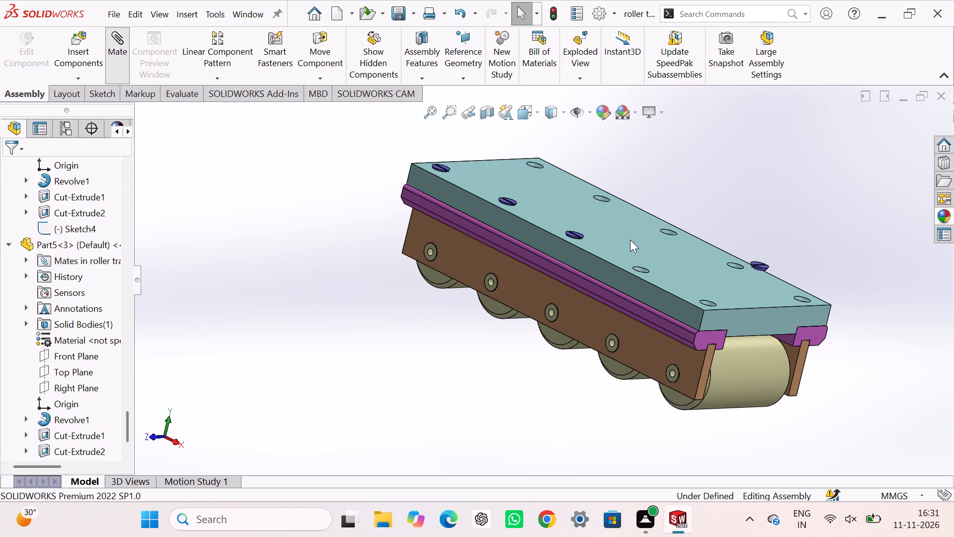
pyautogui.scroll(-1, 675, 290)
pyautogui.moveTo(675, 290); pyautogui.dragTo(672, 344, button='middle')
pyautogui.scroll(-8, 630, 301)
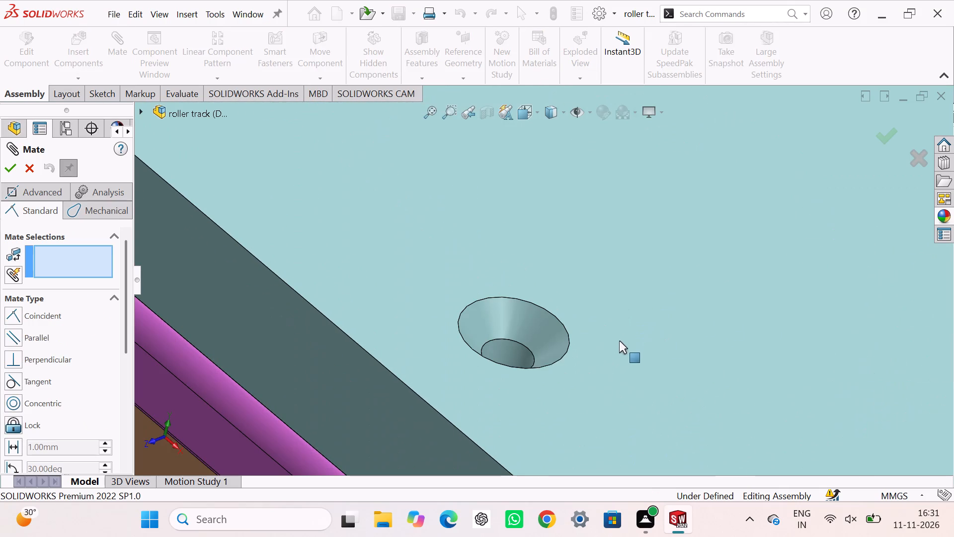
pyautogui.click(512, 348)
pyautogui.scroll(8, 542, 357)
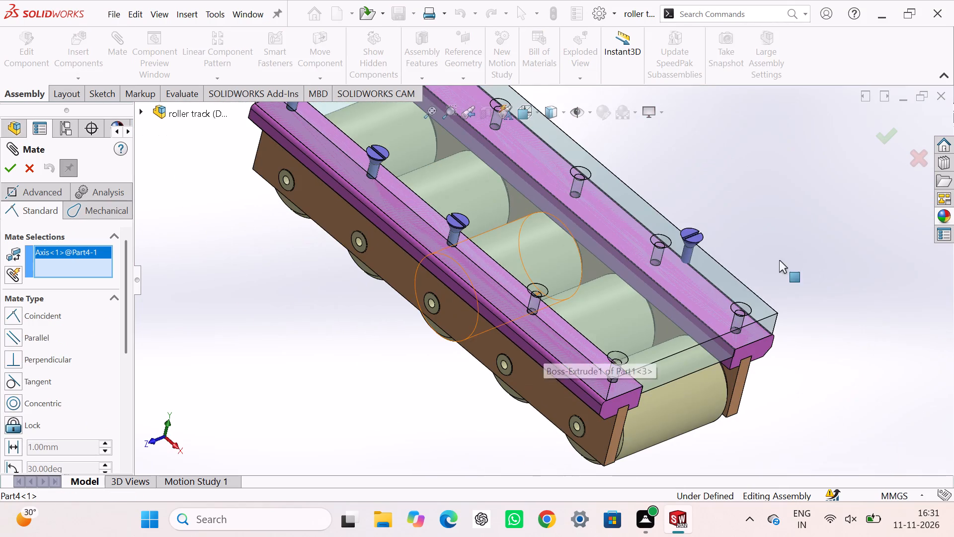
pyautogui.moveTo(734, 275); pyautogui.dragTo(708, 262, button='middle')
pyautogui.scroll(-4, 711, 267)
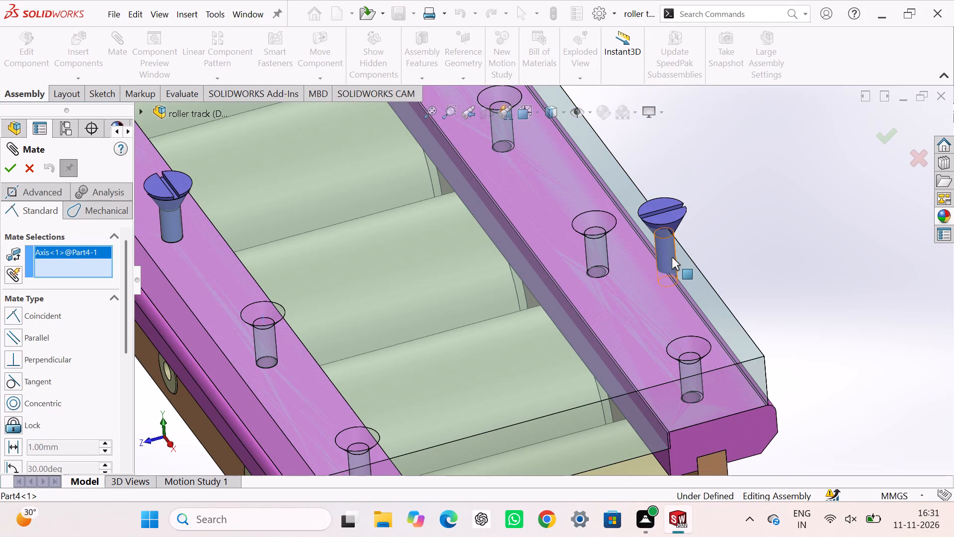
pyautogui.click(672, 257)
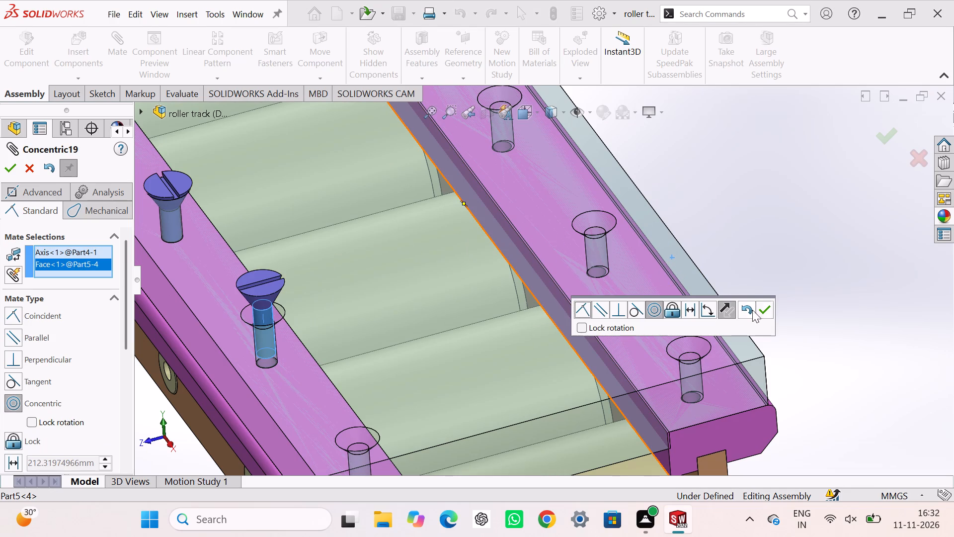
pyautogui.click(771, 306)
# Add a coincident mate between the top plate's upper face and the slot floor of the fourth screw's head.
pyautogui.moveTo(483, 333); pyautogui.dragTo(501, 370, button='middle')
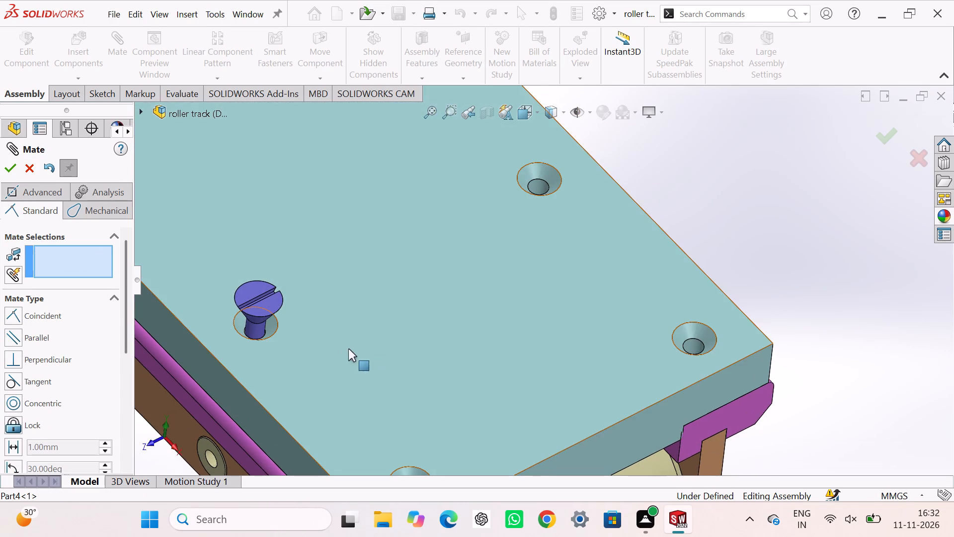
pyautogui.click(326, 365)
pyautogui.scroll(-1, 272, 324)
pyautogui.click(266, 366)
pyautogui.scroll(-2, 262, 343)
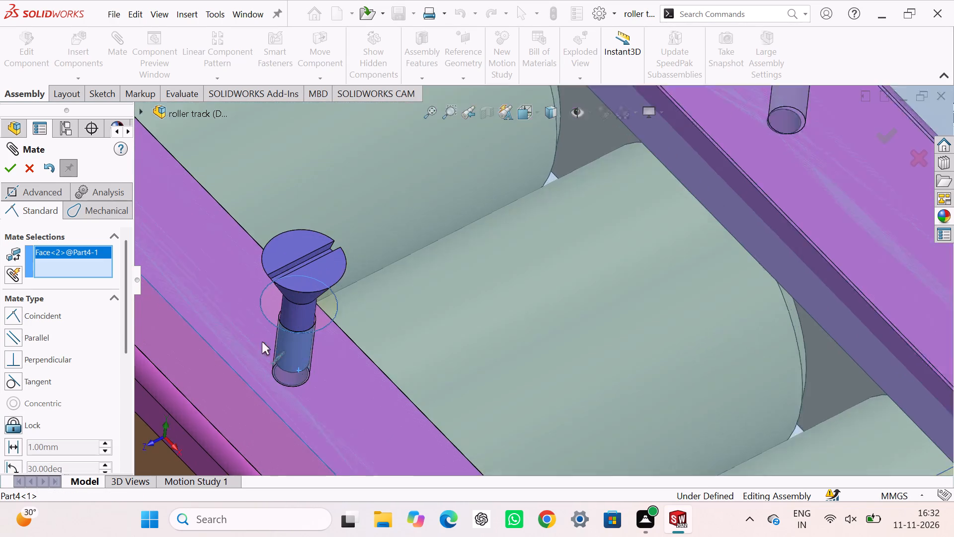
pyautogui.scroll(-5, 262, 342)
pyautogui.scroll(-1, 401, 189)
pyautogui.moveTo(401, 189); pyautogui.dragTo(423, 250, button='middle')
pyautogui.click(428, 184)
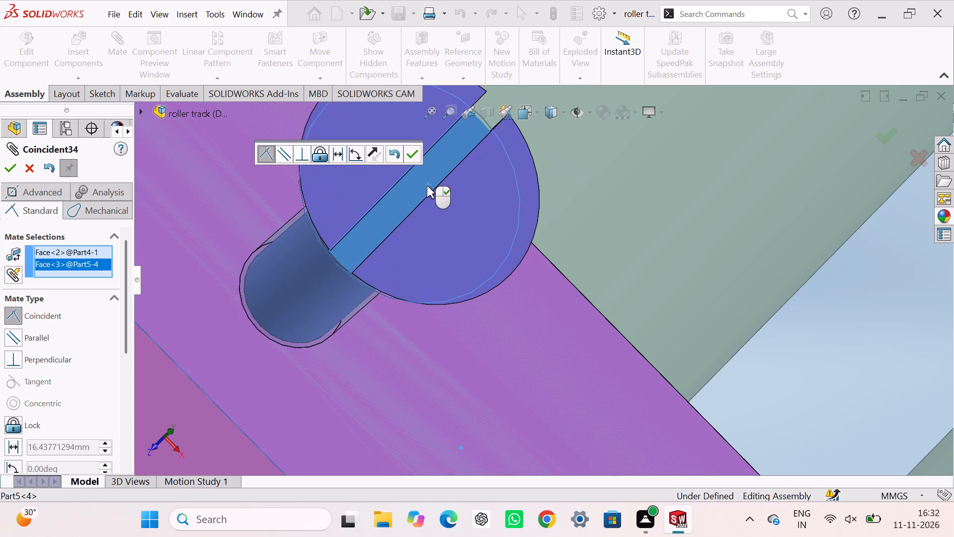
pyautogui.click(409, 160)
# Align the fourth screw's slot with a parallel mate between the assembly's Front Plane and the Right Plane of Part5<4>, and finish mating.
pyautogui.scroll(7, 410, 193)
pyautogui.moveTo(449, 279); pyautogui.dragTo(435, 212, button='middle')
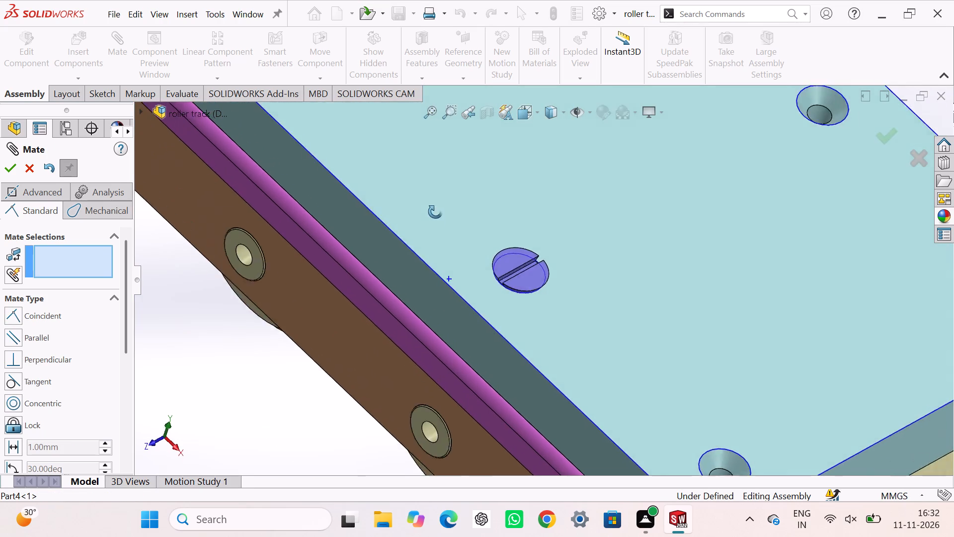
pyautogui.moveTo(435, 212); pyautogui.dragTo(423, 189, button='middle')
pyautogui.scroll(3, 481, 302)
pyautogui.scroll(2, 395, 225)
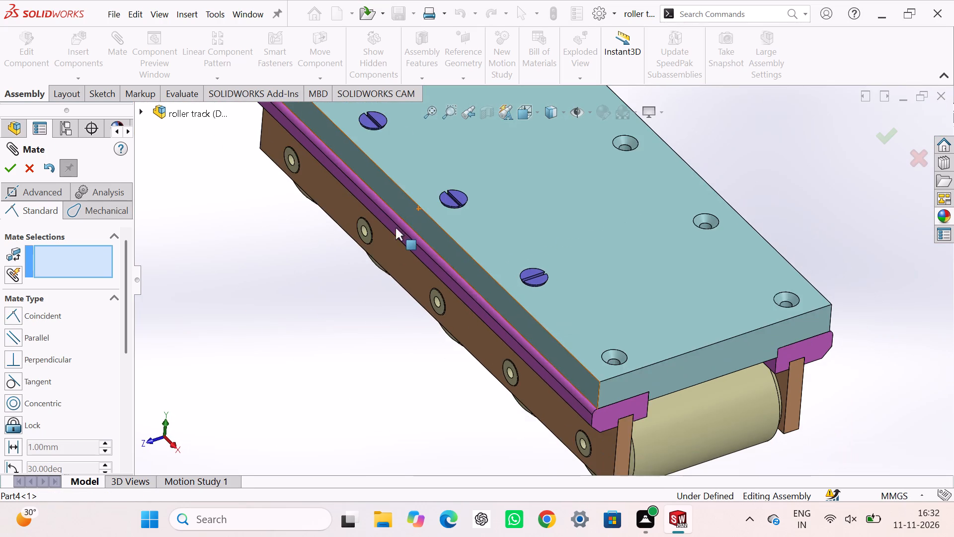
pyautogui.click(340, 275)
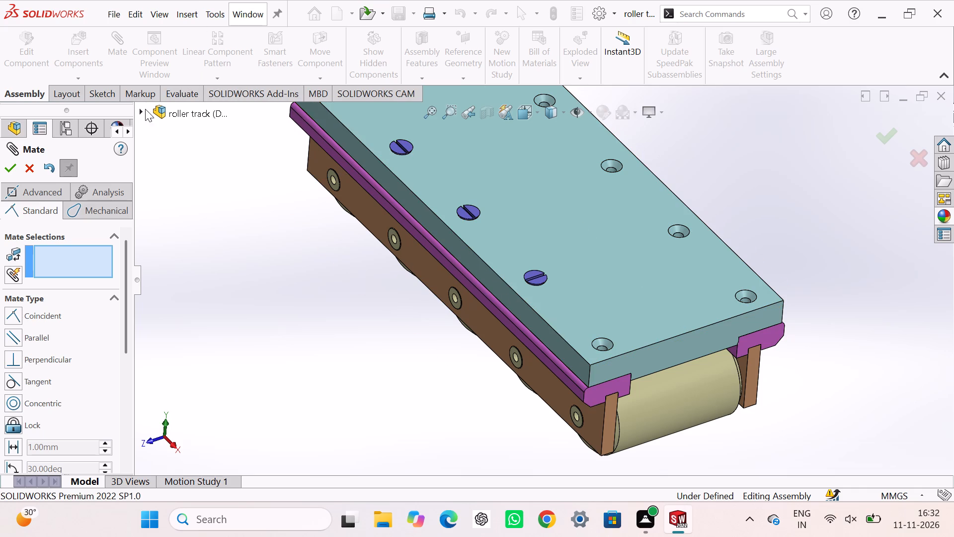
pyautogui.click(140, 109)
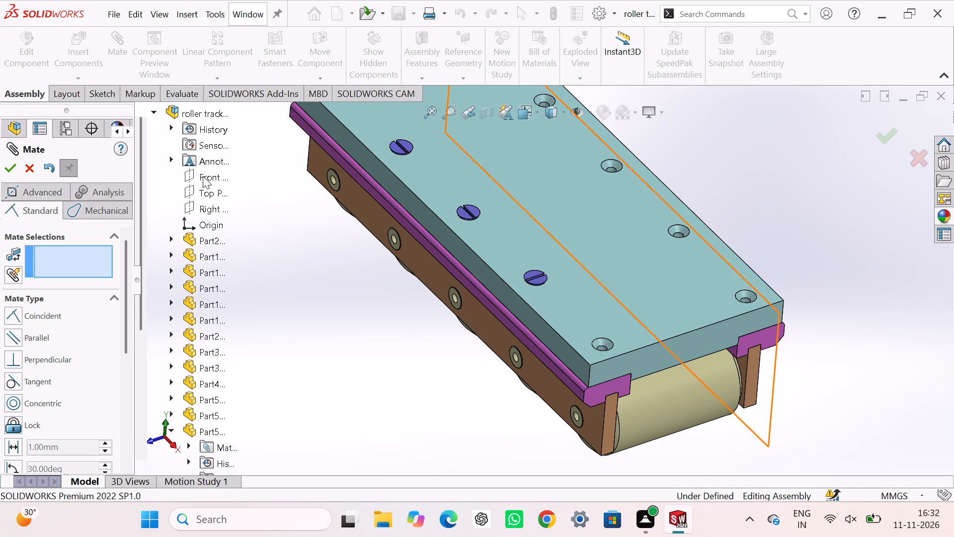
pyautogui.click(203, 176)
pyautogui.scroll(-3, 242, 370)
pyautogui.scroll(5, 243, 362)
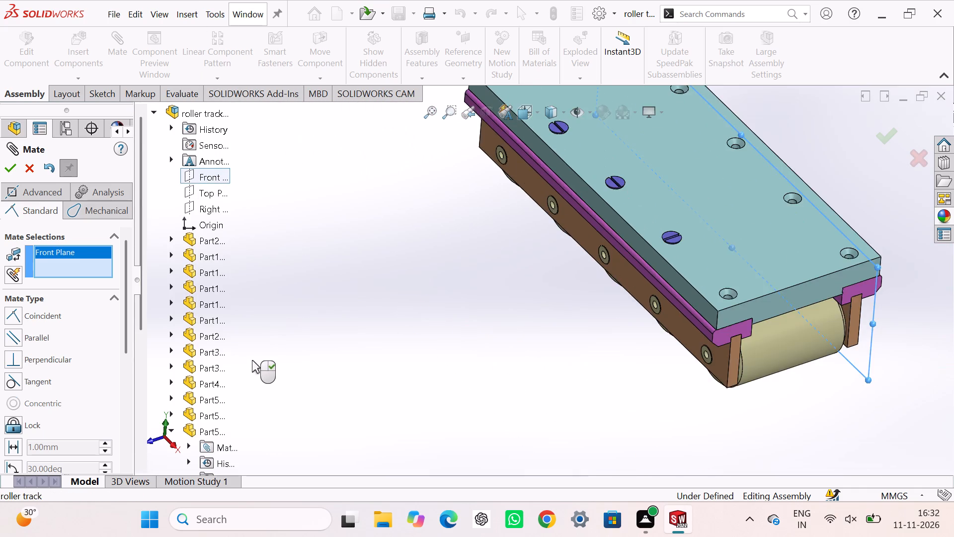
pyautogui.scroll(2, 252, 360)
pyautogui.scroll(-11, 199, 360)
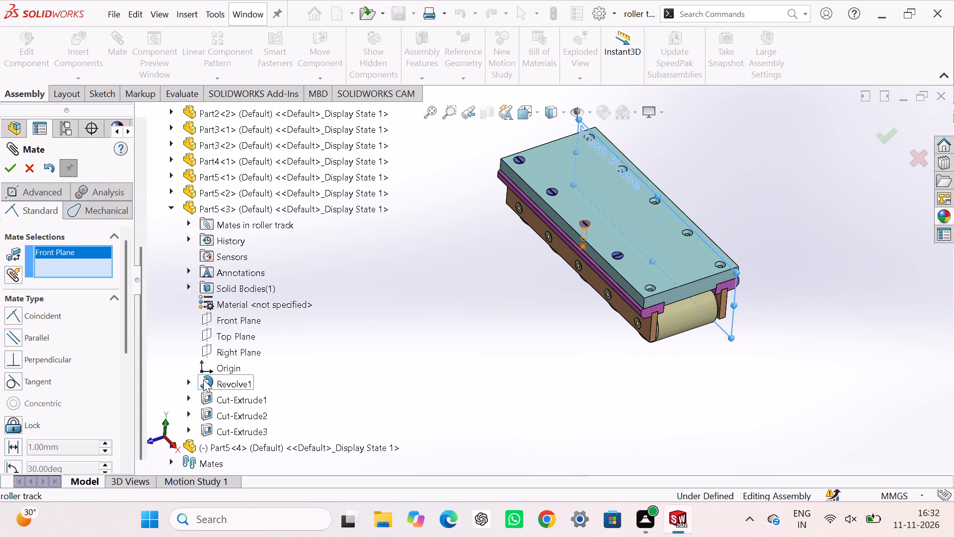
pyautogui.click(169, 204)
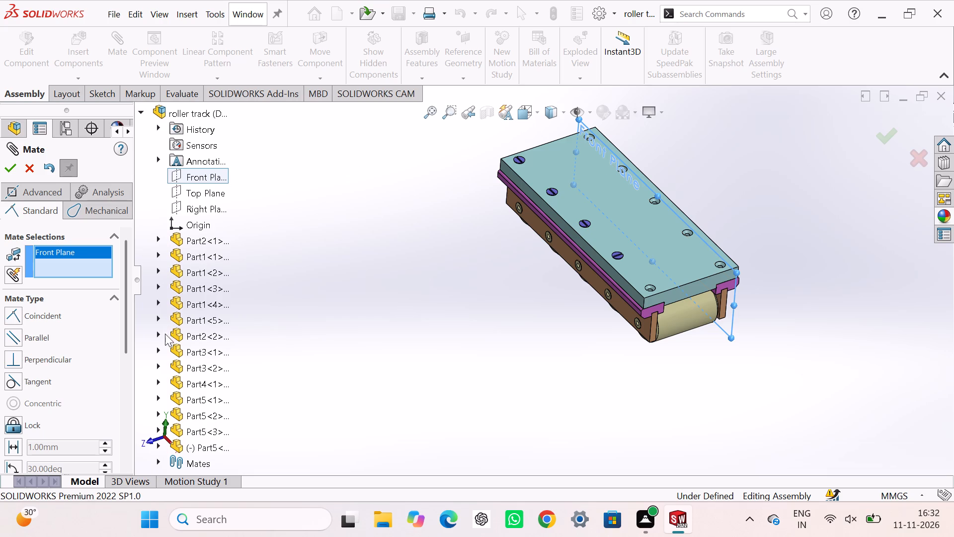
pyautogui.scroll(-6, 174, 367)
pyautogui.scroll(7, 174, 370)
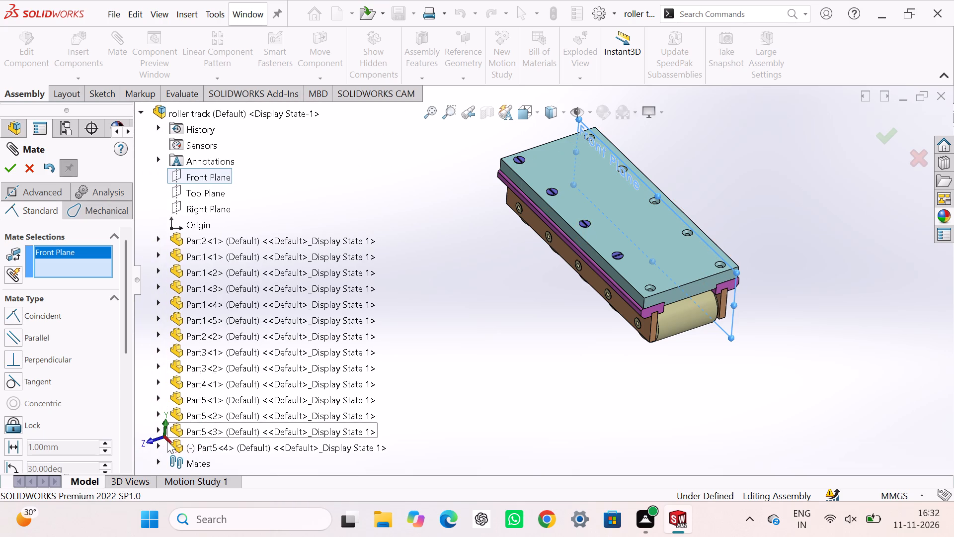
pyautogui.click(157, 446)
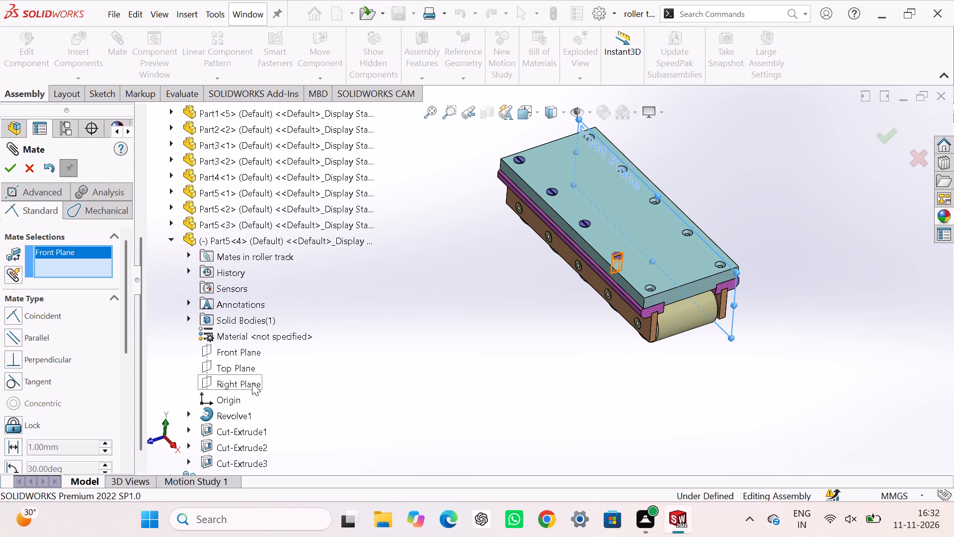
pyautogui.click(252, 383)
pyautogui.click(238, 405)
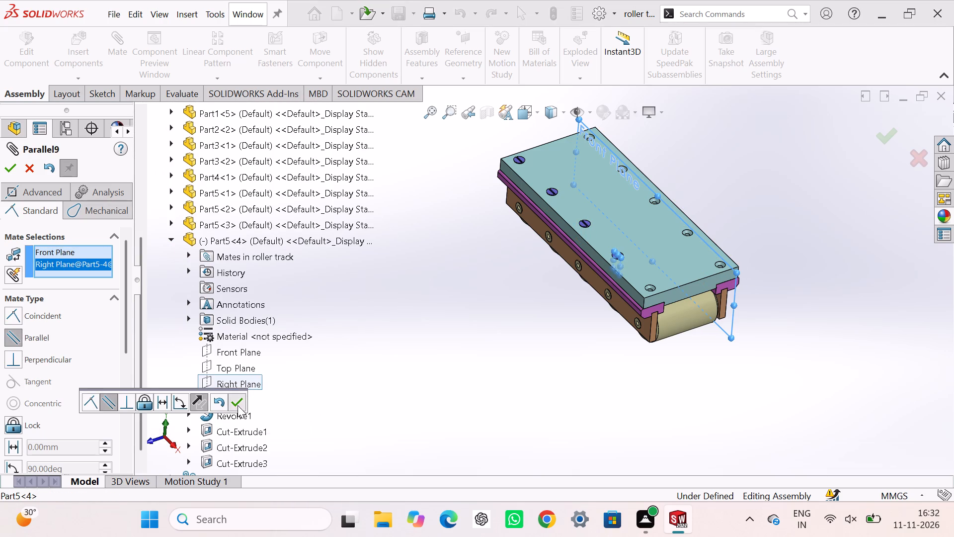
pyautogui.click(418, 362)
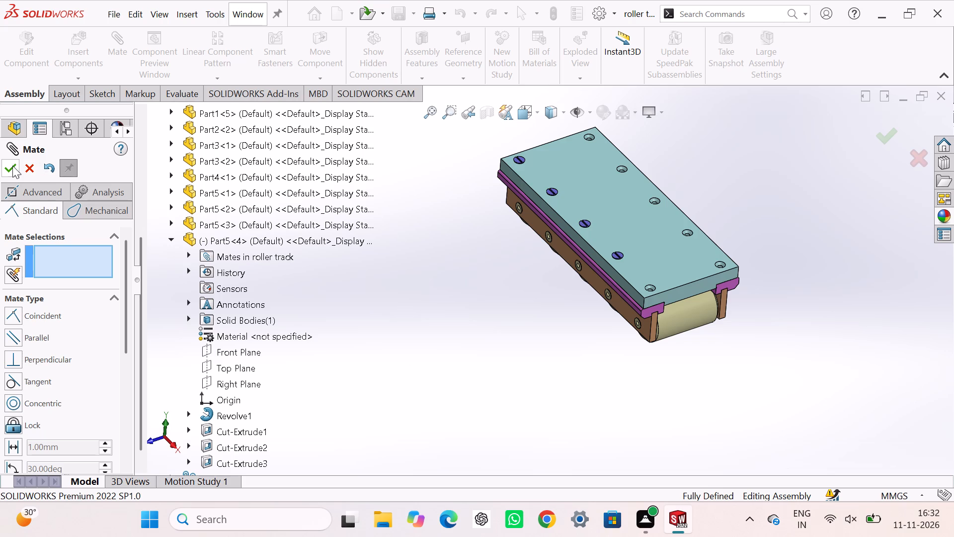
pyautogui.click(12, 166)
# Insert another Part5 screw and place it in the open space beside the roller track assembly.
pyautogui.click(345, 249)
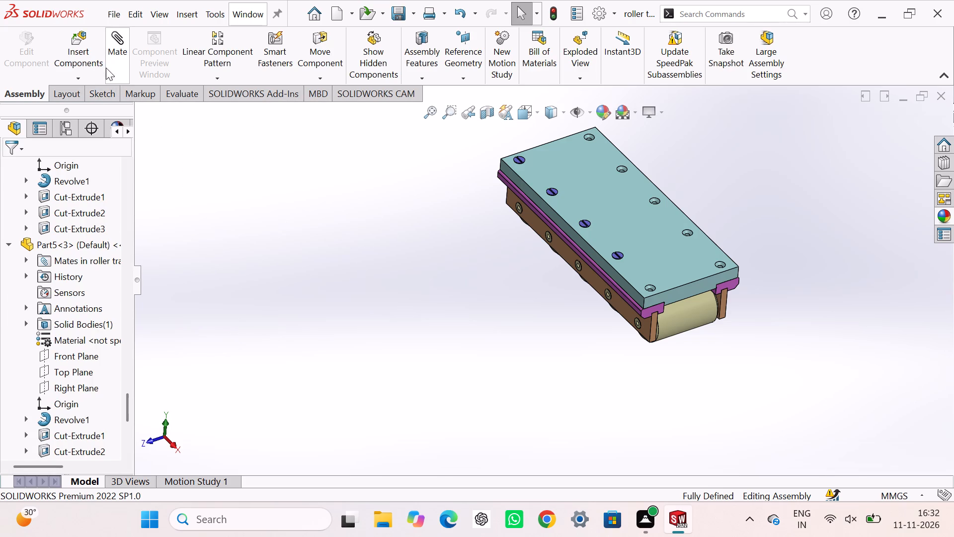
pyautogui.click(75, 40)
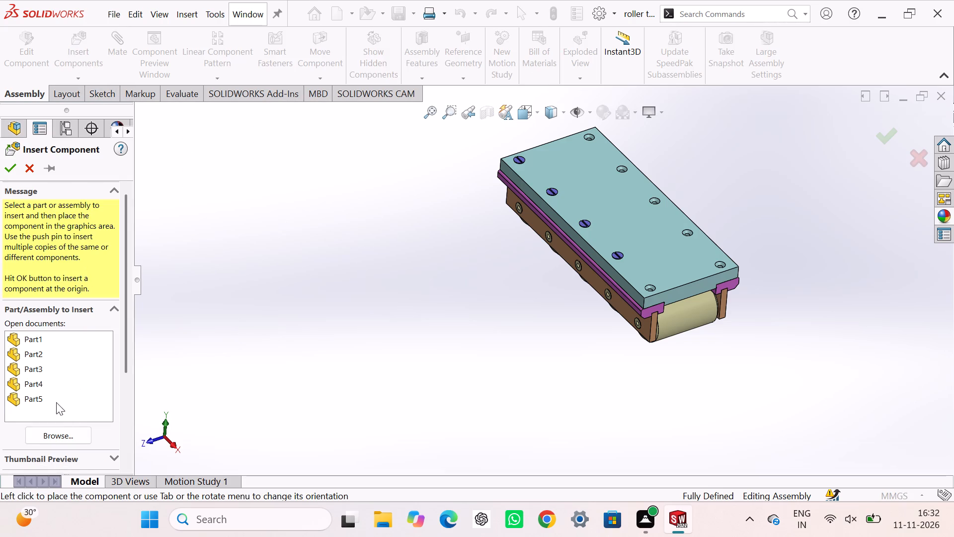
pyautogui.click(53, 400)
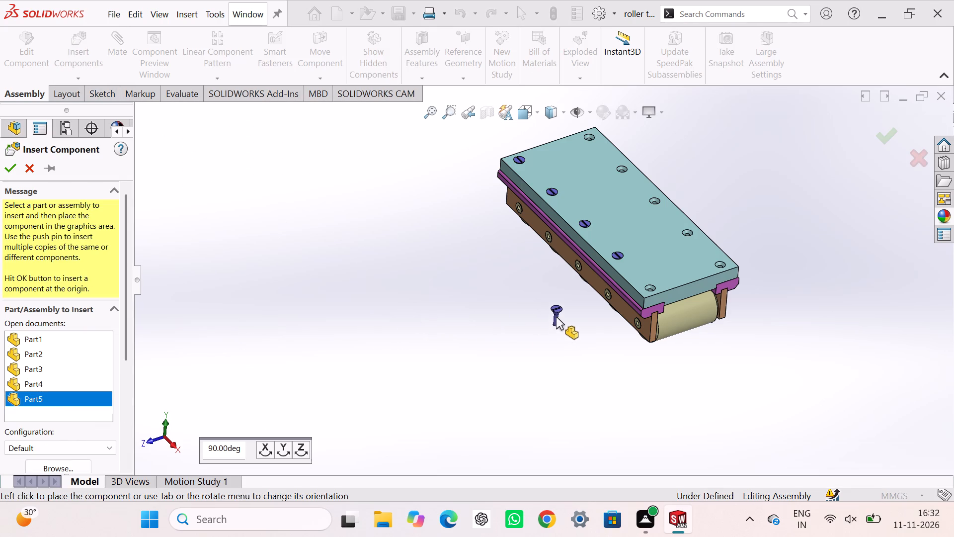
pyautogui.click(556, 317)
pyautogui.click(415, 292)
# Mate the loose Part5 screw's shank concentric with the fifth hole in the top plate's row of installed screws.
pyautogui.click(115, 48)
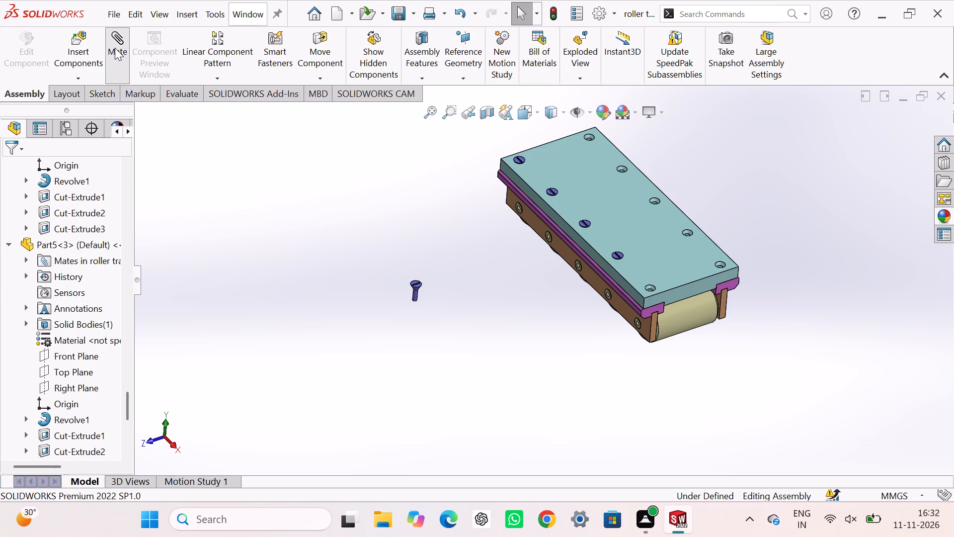
pyautogui.scroll(-6, 422, 307)
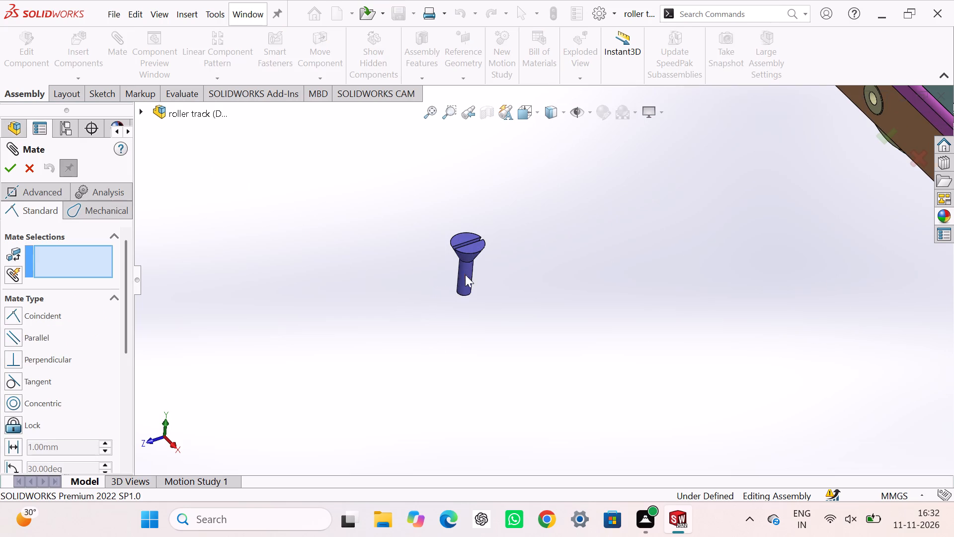
pyautogui.click(469, 283)
pyautogui.scroll(1, 469, 283)
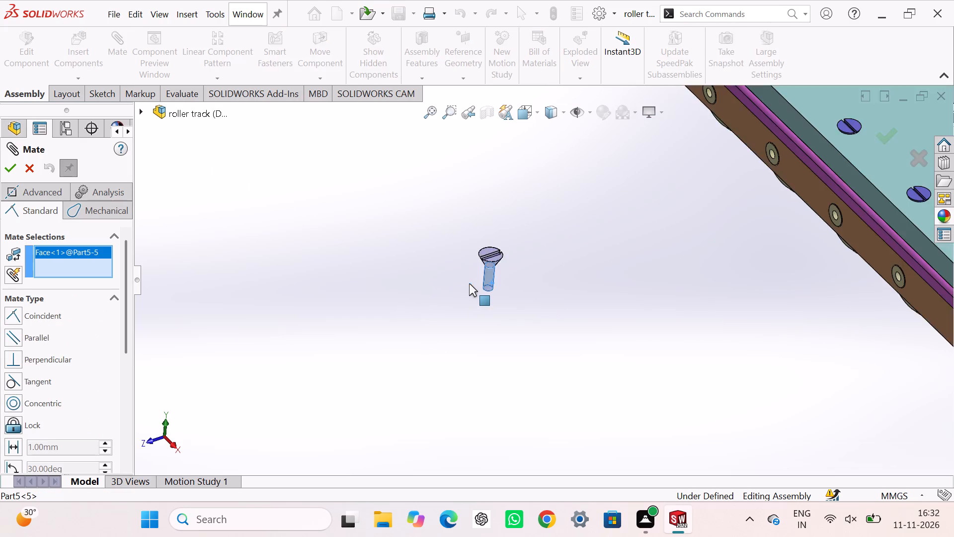
pyautogui.scroll(6, 469, 283)
pyautogui.scroll(-2, 649, 309)
pyautogui.scroll(-4, 758, 286)
pyautogui.moveTo(684, 254); pyautogui.dragTo(684, 255, button='middle')
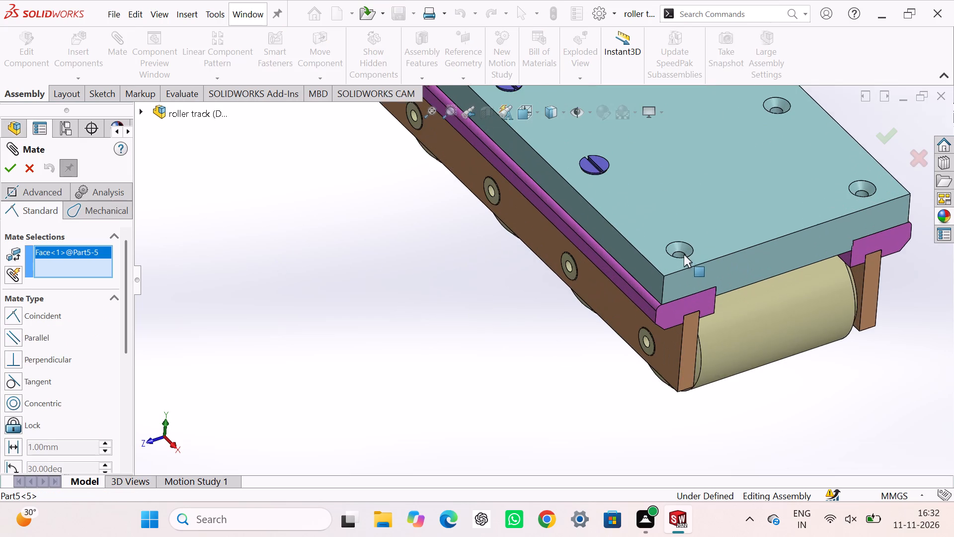
pyautogui.moveTo(684, 255); pyautogui.dragTo(684, 276, button='middle')
pyautogui.scroll(-8, 683, 267)
pyautogui.click(540, 222)
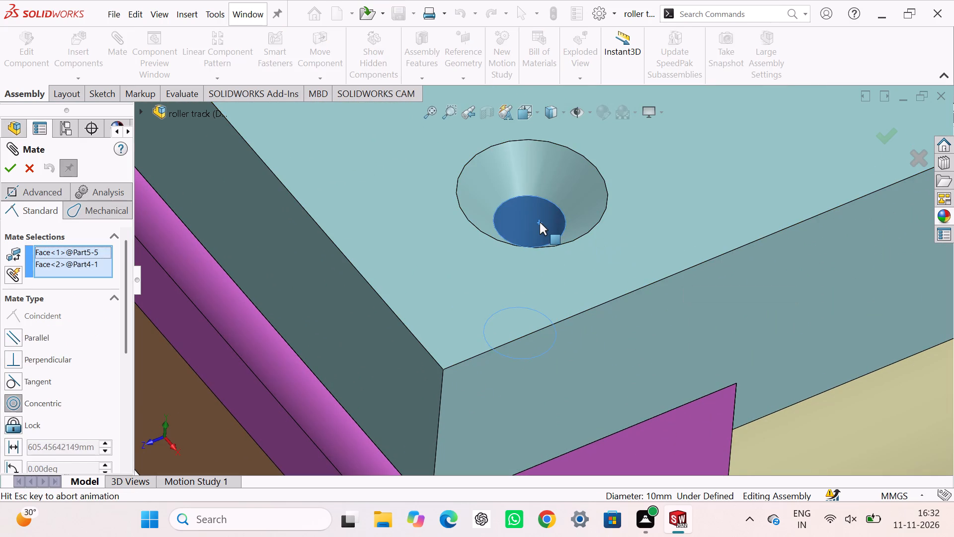
pyautogui.click(721, 188)
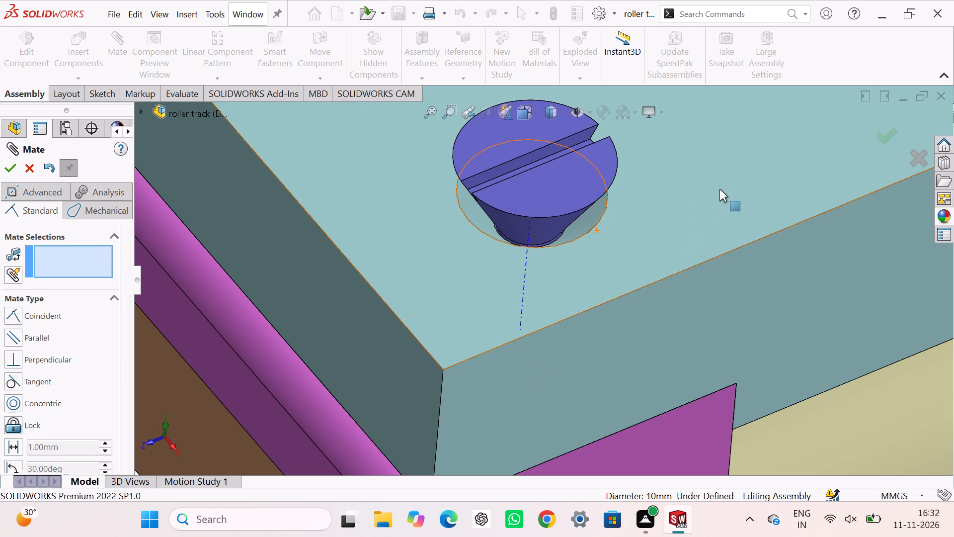
# Add a coincident mate between the top plate's upper face and the slot floor of the fifth screw's head.
pyautogui.click(424, 251)
pyautogui.moveTo(442, 232); pyautogui.dragTo(470, 263, button='middle')
pyautogui.click(465, 264)
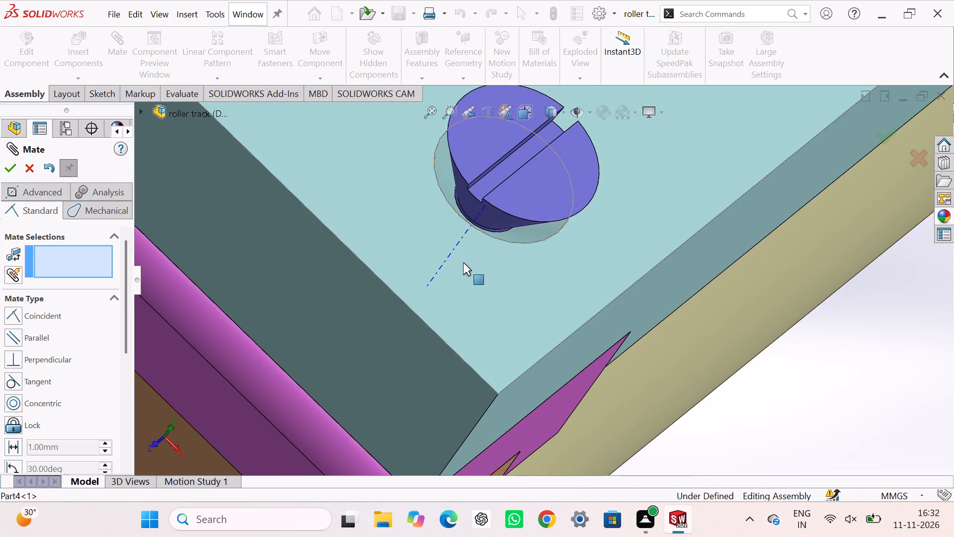
pyautogui.scroll(-4, 474, 224)
pyautogui.click(500, 180)
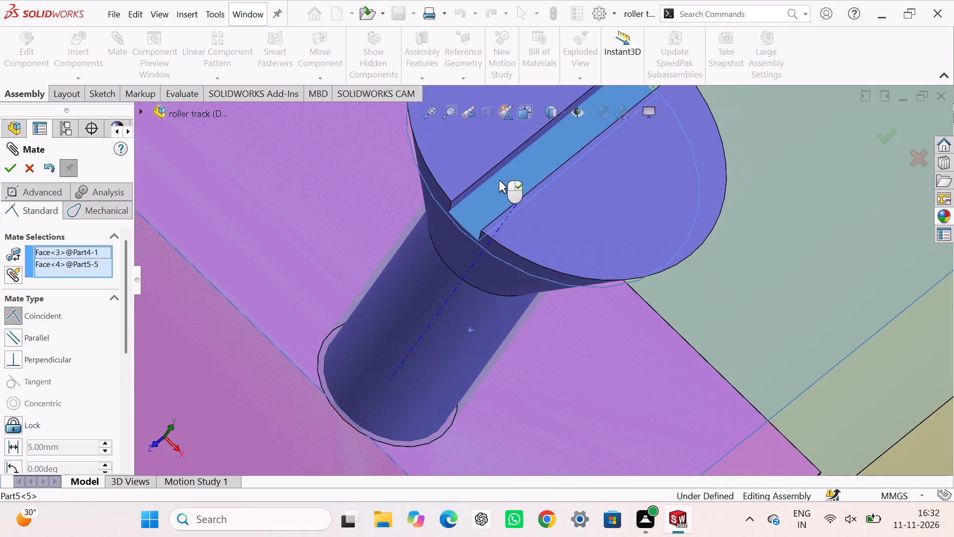
pyautogui.click(662, 148)
# Align the fifth screw's slot with a parallel mate between the assembly's Front Plane and the Right Plane of Part5<5>, and finish mating.
pyautogui.scroll(4, 625, 257)
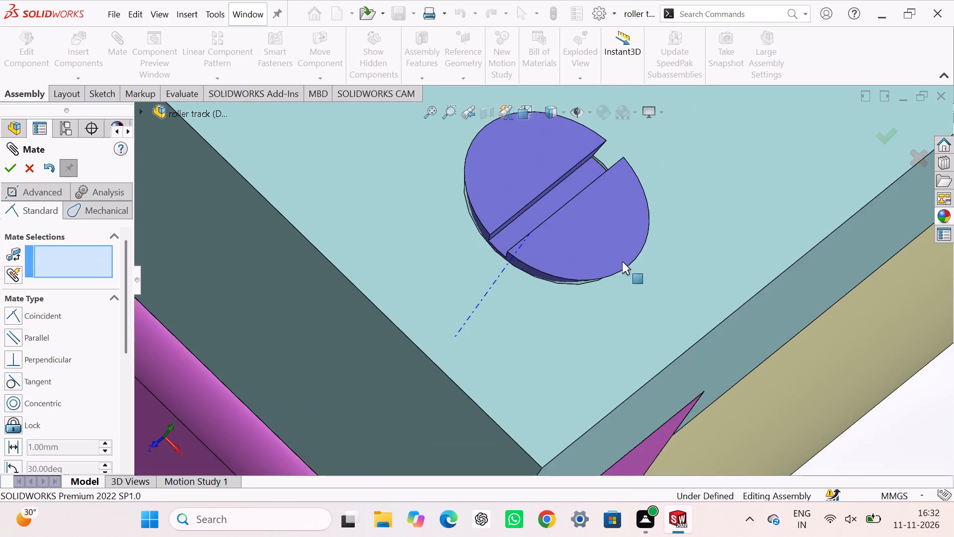
pyautogui.scroll(11, 622, 262)
pyautogui.moveTo(611, 291); pyautogui.dragTo(591, 245, button='middle')
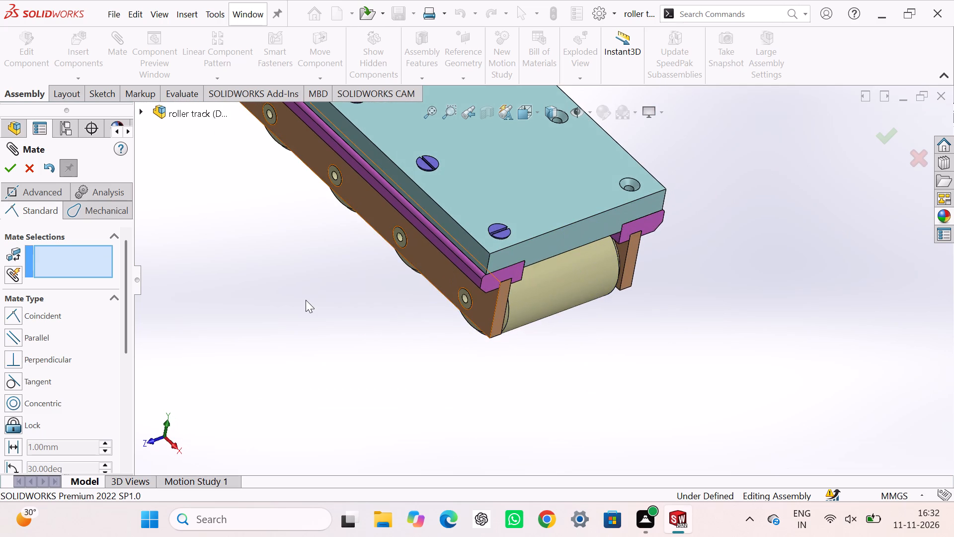
pyautogui.click(306, 300)
pyautogui.click(139, 108)
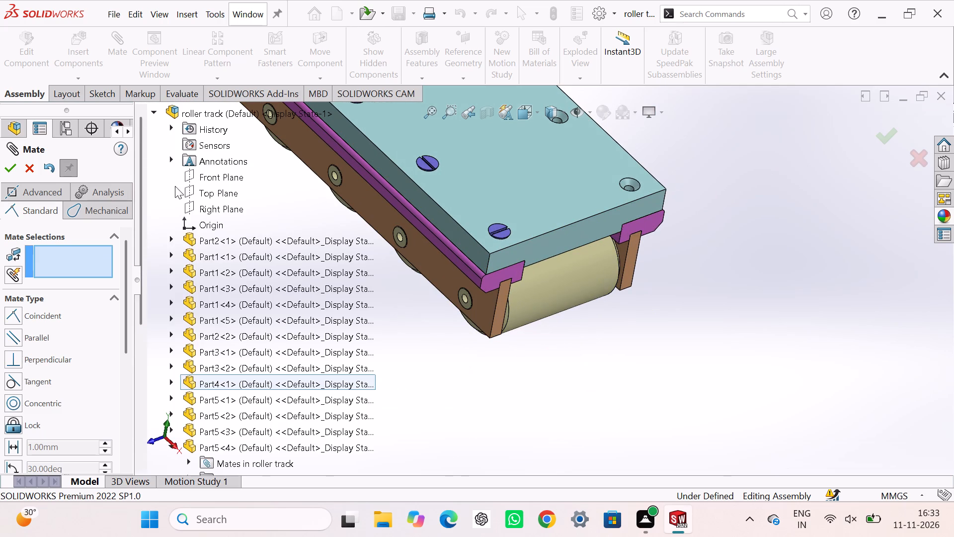
pyautogui.click(192, 206)
pyautogui.click(192, 206)
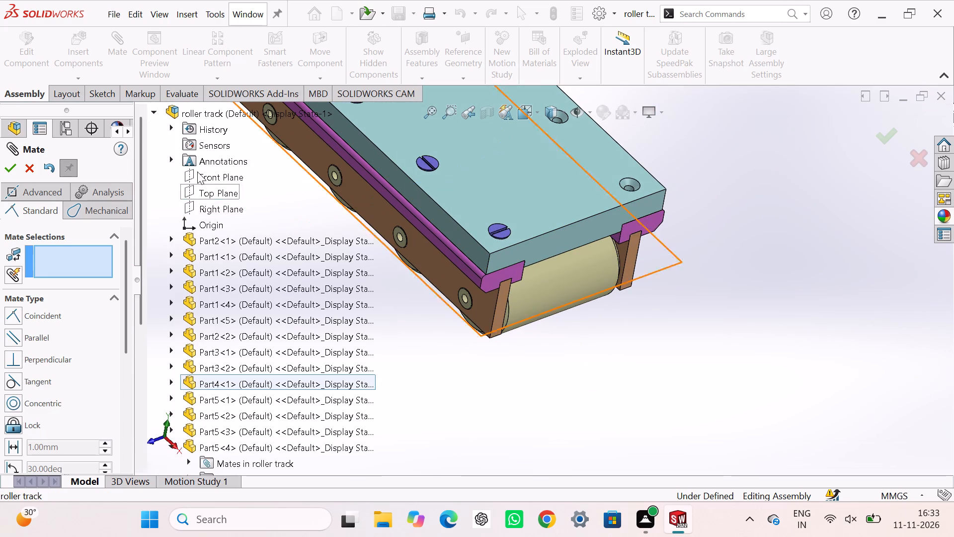
pyautogui.click(199, 174)
pyautogui.scroll(6, 249, 271)
pyautogui.scroll(-2, 284, 376)
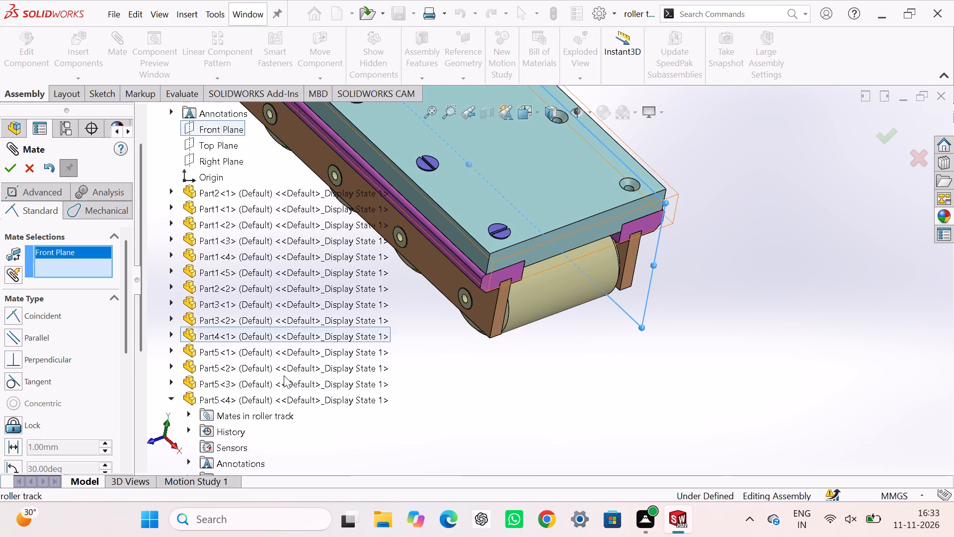
pyautogui.scroll(-9, 284, 375)
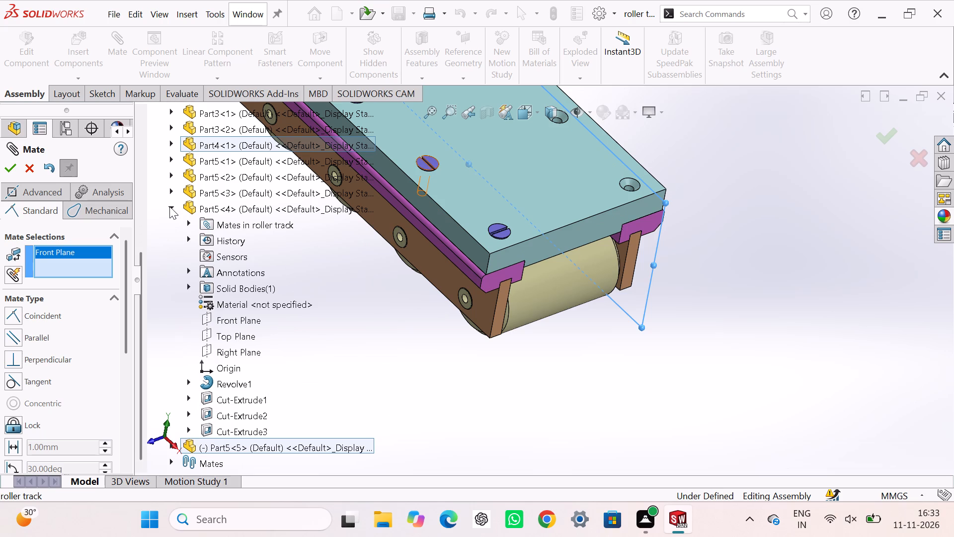
pyautogui.click(167, 205)
pyautogui.click(172, 209)
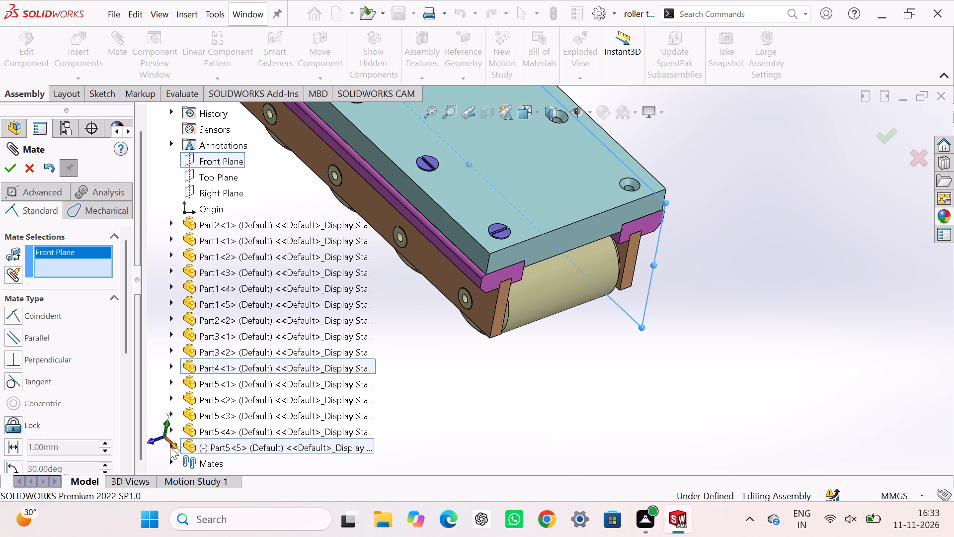
pyautogui.click(170, 447)
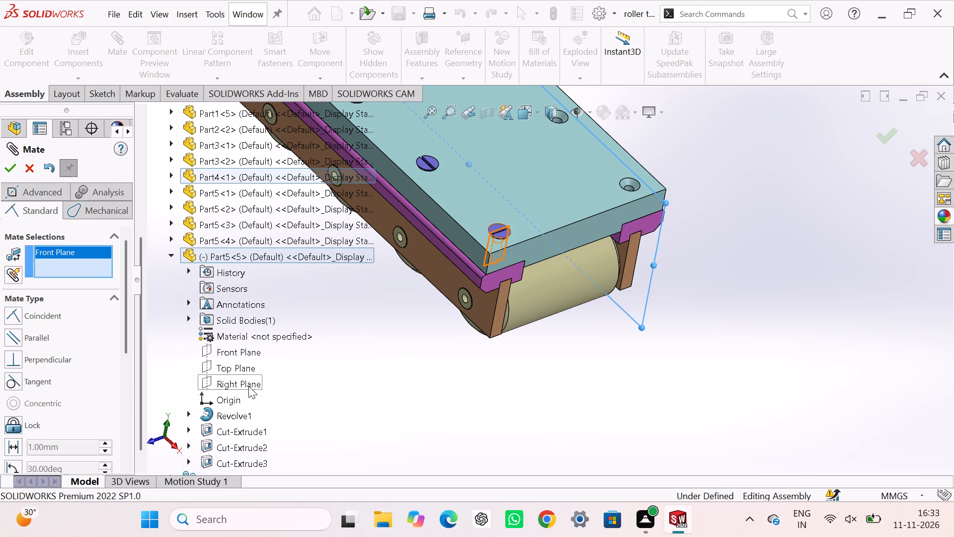
pyautogui.click(248, 386)
pyautogui.click(234, 404)
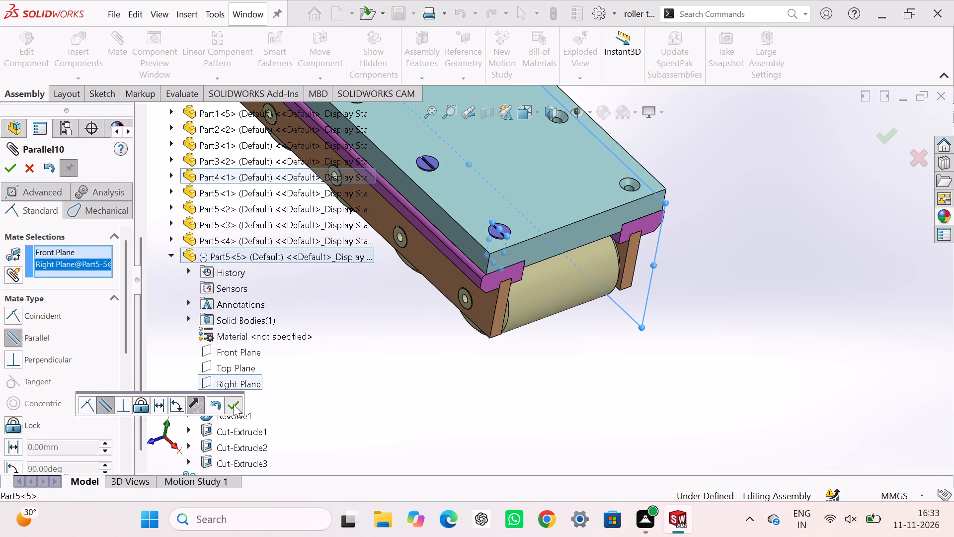
pyautogui.click(439, 379)
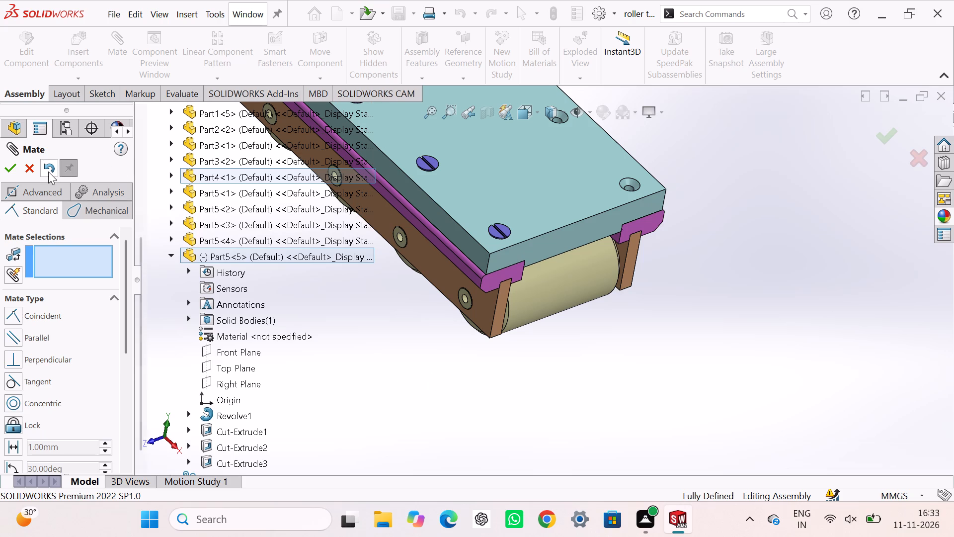
pyautogui.click(10, 168)
pyautogui.click(429, 334)
# Show the whole roller track assembly in the isometric view.
pyautogui.scroll(2, 461, 352)
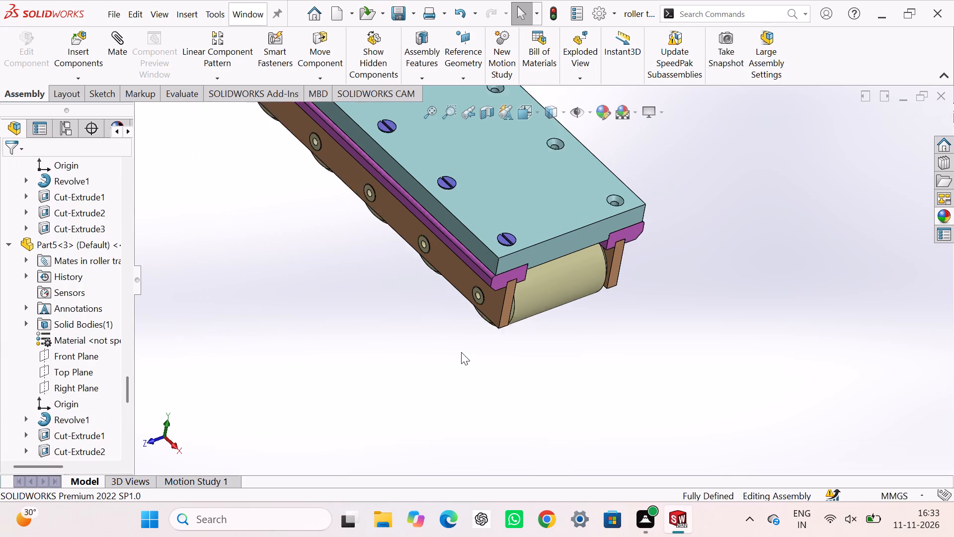
pyautogui.scroll(6, 461, 352)
pyautogui.scroll(-5, 545, 303)
pyautogui.click(439, 385)
pyautogui.scroll(4, 441, 365)
pyautogui.scroll(-2, 480, 251)
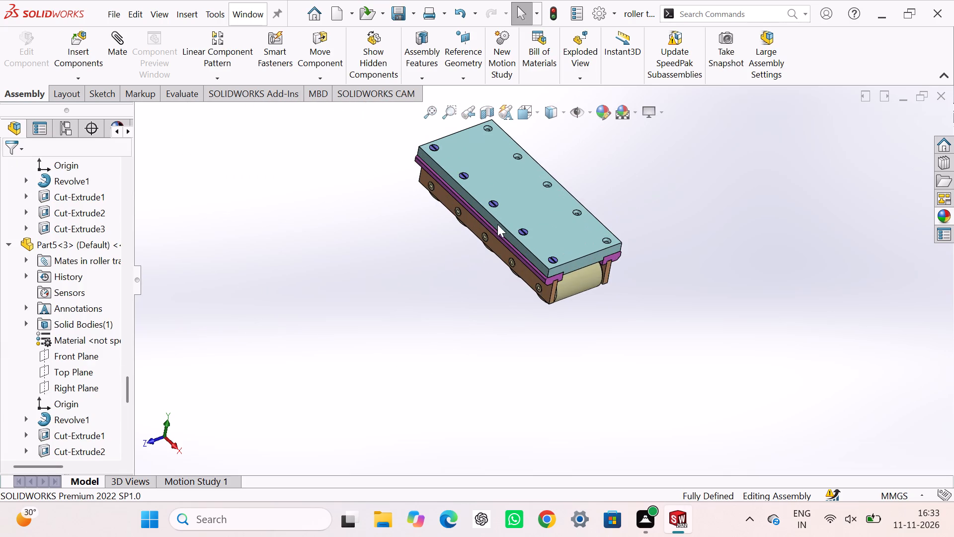
pyautogui.hotkey('ctrl', 'u')
pyautogui.hotkey('ctrl', '7')
pyautogui.click(368, 310)
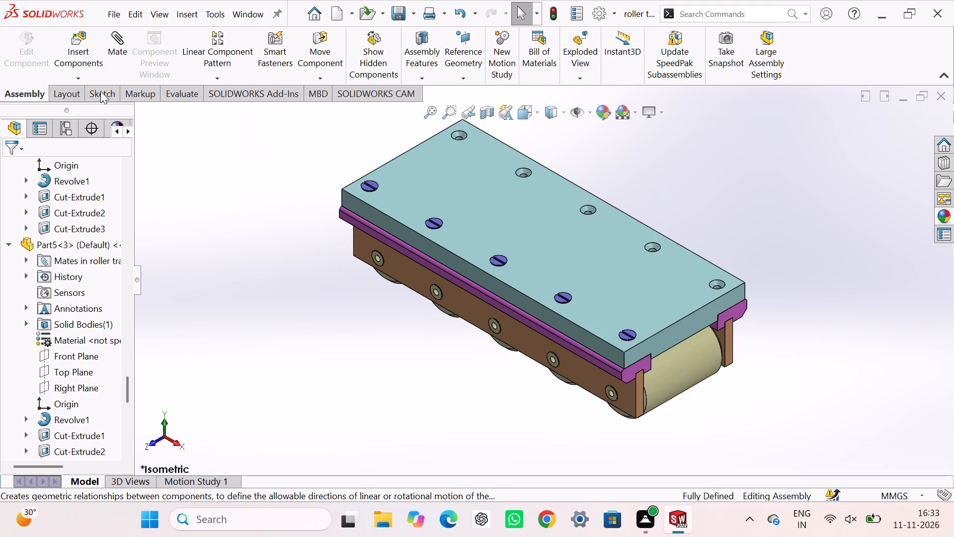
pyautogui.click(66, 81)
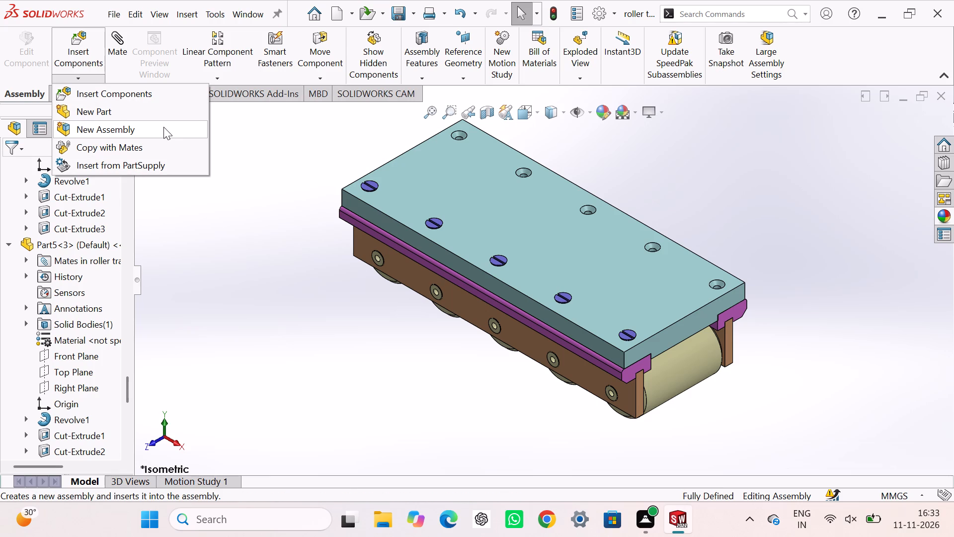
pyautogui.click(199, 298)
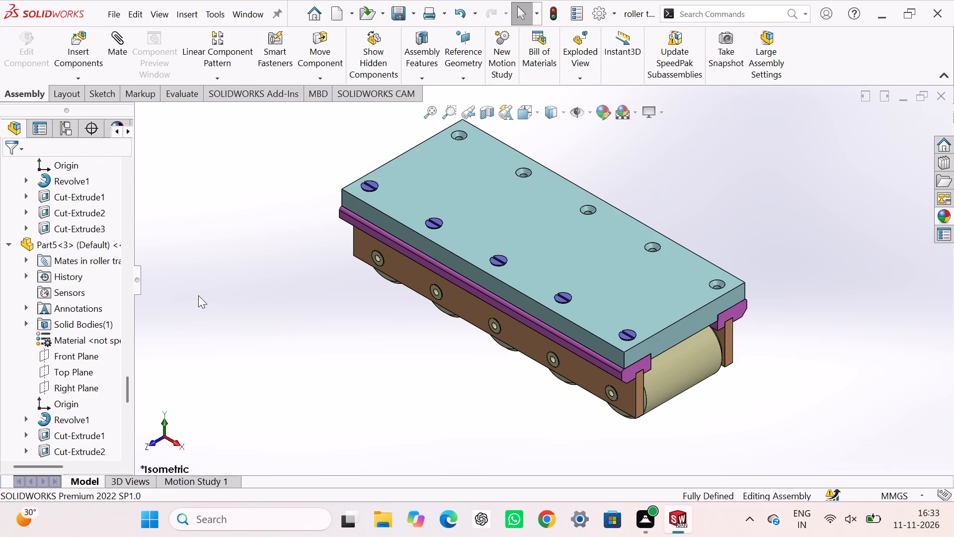
# Collapse the expanded Part5 screw instances in the feature tree, from Part5<5> up to Part5<1>.
pyautogui.scroll(9, 102, 228)
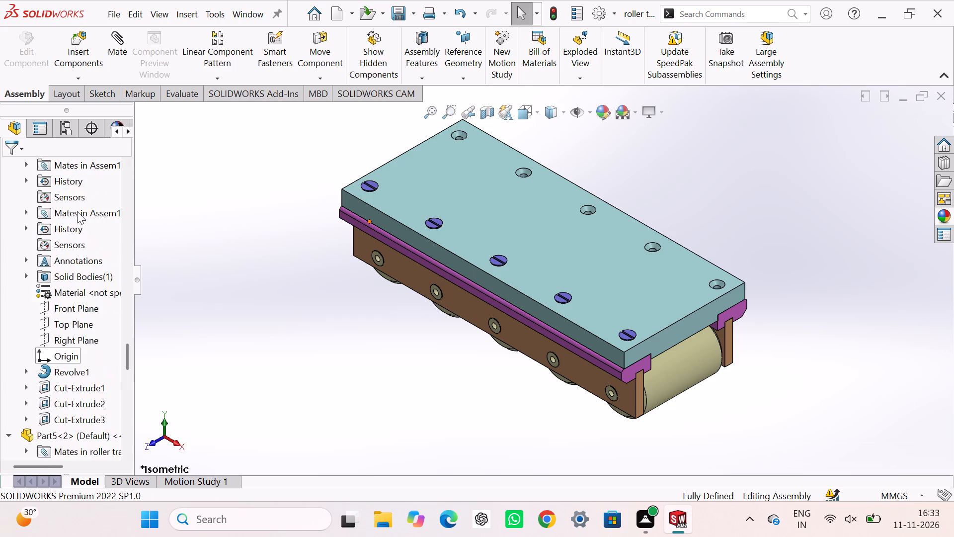
pyautogui.scroll(13, 77, 211)
pyautogui.scroll(-17, 79, 221)
pyautogui.scroll(-14, 80, 260)
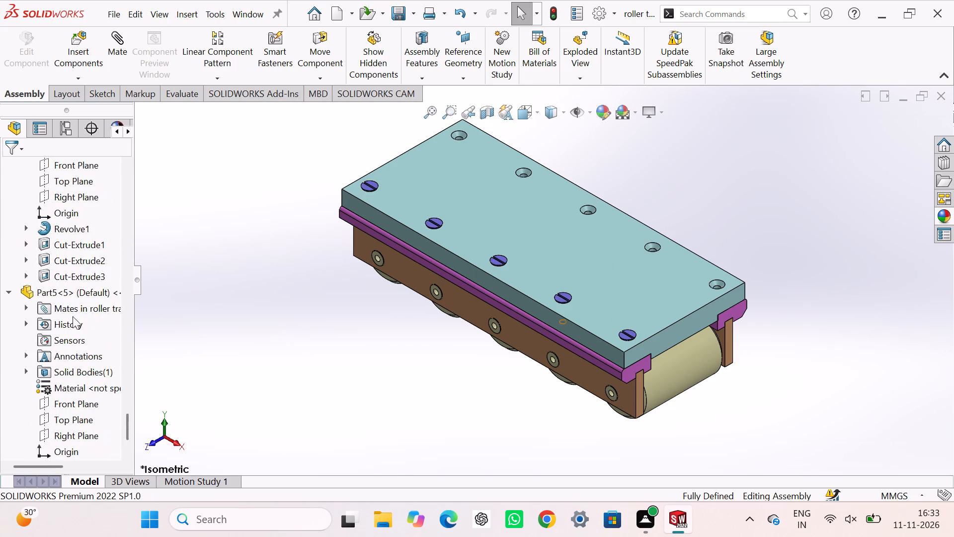
pyautogui.scroll(-16, 73, 316)
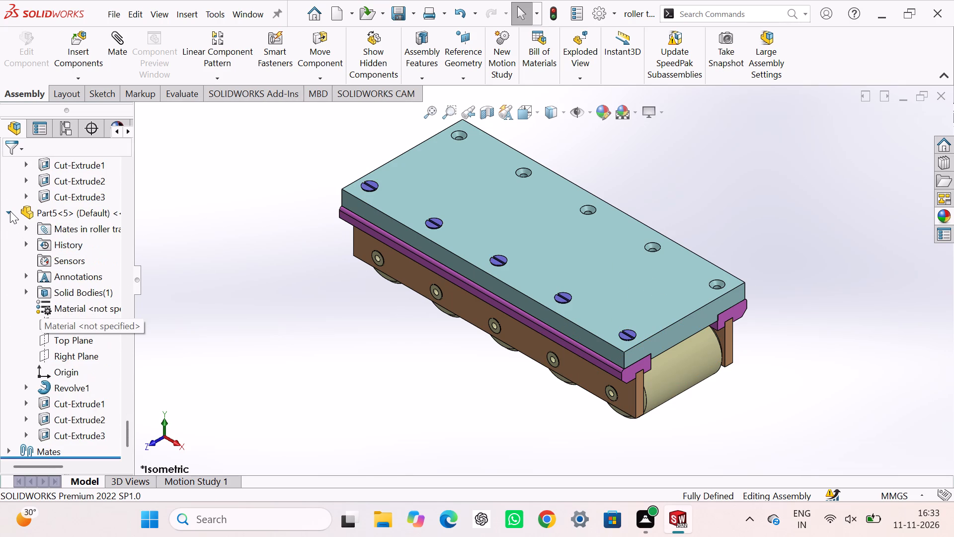
pyautogui.click(10, 211)
pyautogui.click(9, 197)
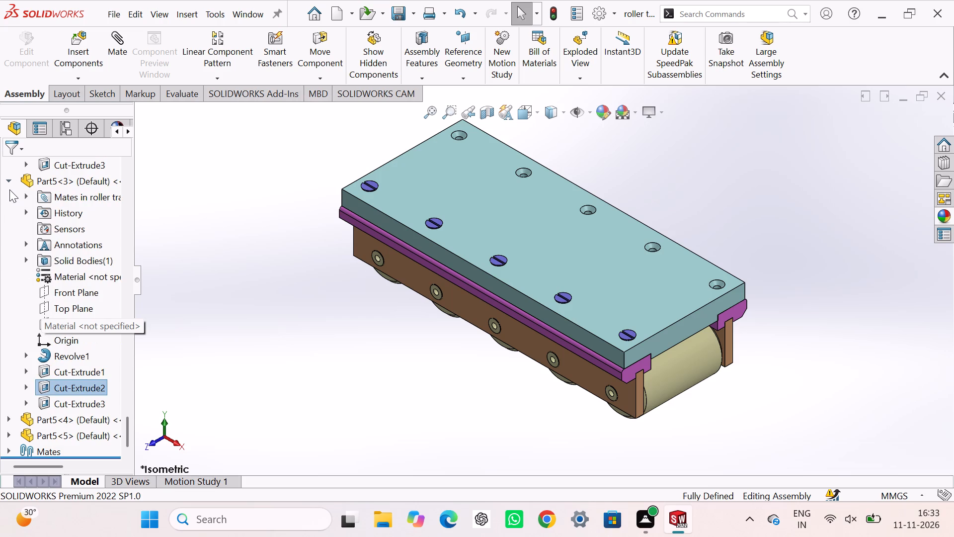
pyautogui.click(8, 183)
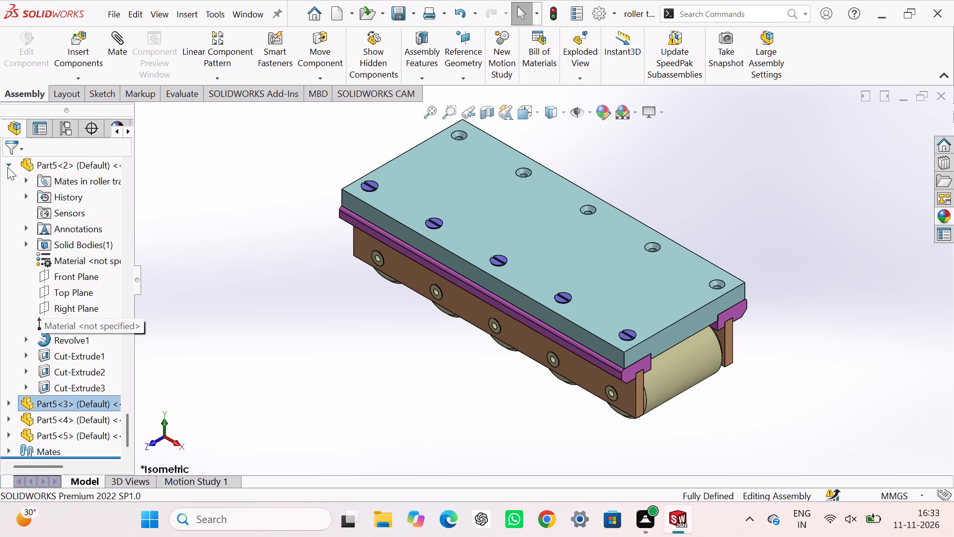
pyautogui.click(9, 164)
pyautogui.scroll(2, 9, 174)
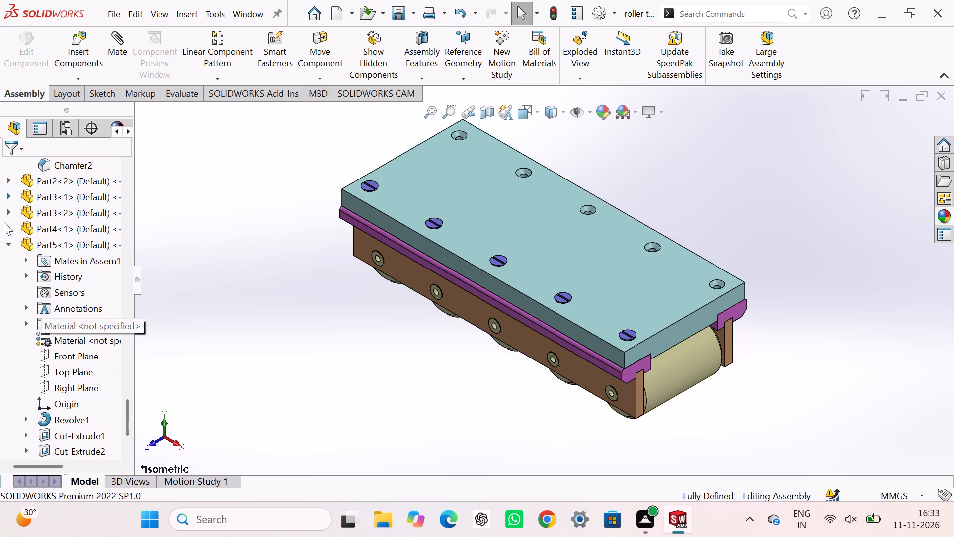
pyautogui.click(8, 244)
# Collapse the expanded Part1 instances in the feature tree, from Part1<5> up to Part1<1>, and also Part2<1>.
pyautogui.scroll(4, 10, 243)
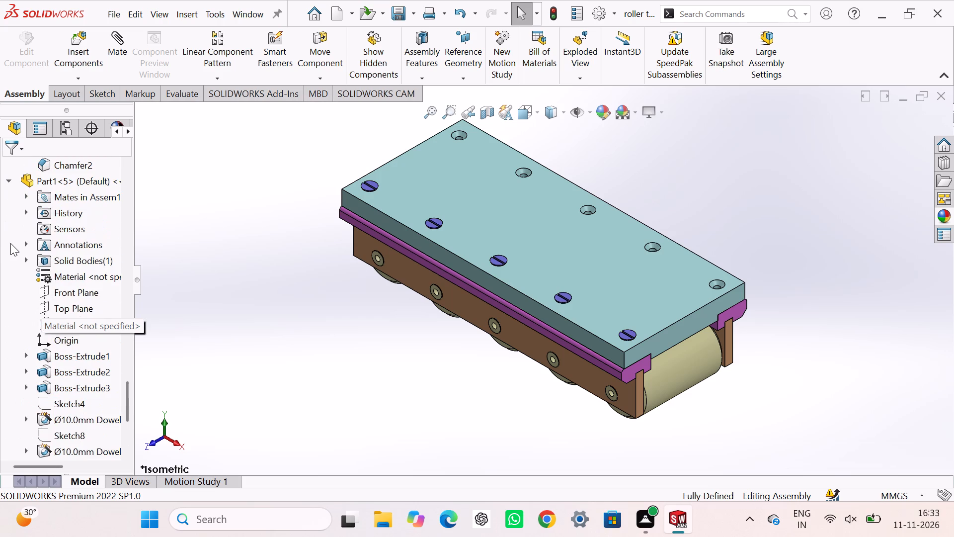
pyautogui.click(7, 181)
pyautogui.scroll(3, 7, 182)
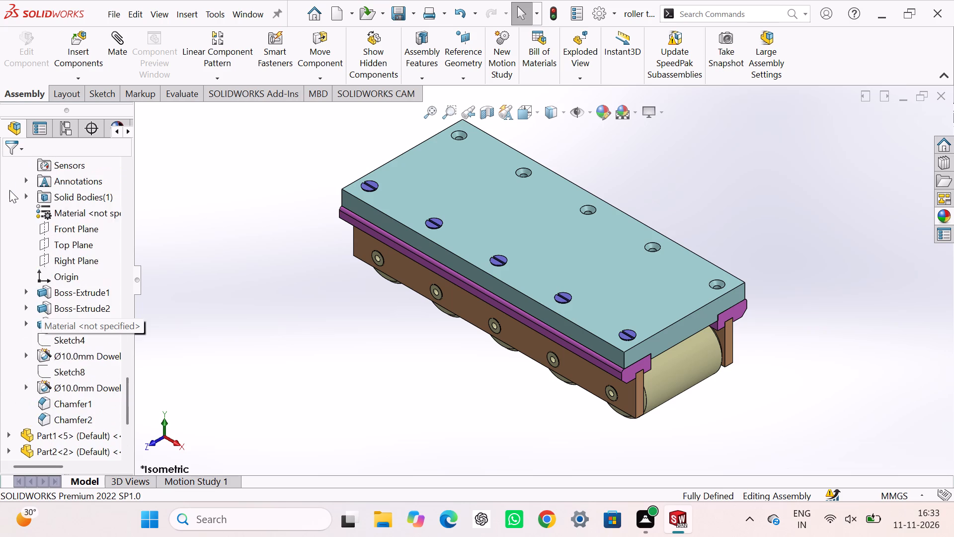
pyautogui.scroll(3, 12, 200)
pyautogui.click(9, 259)
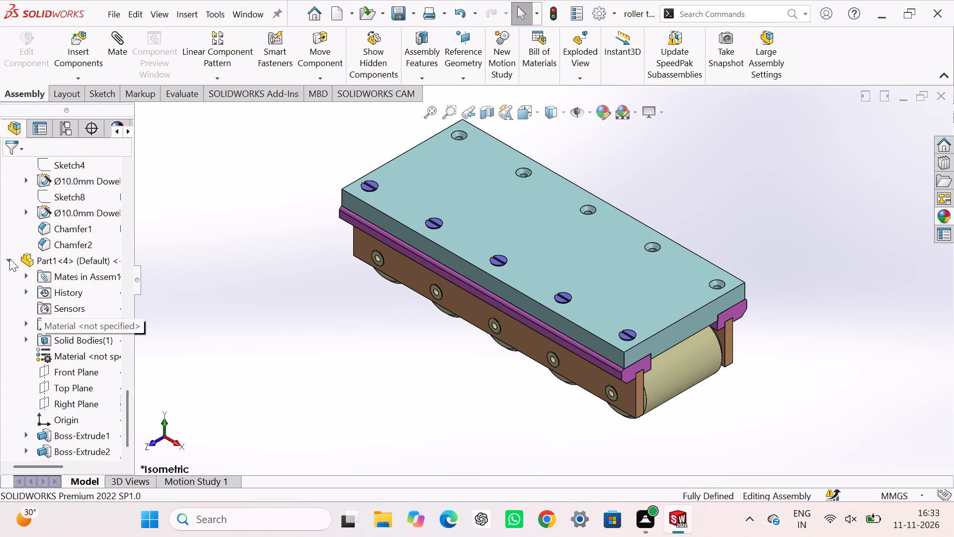
pyautogui.scroll(8, 9, 259)
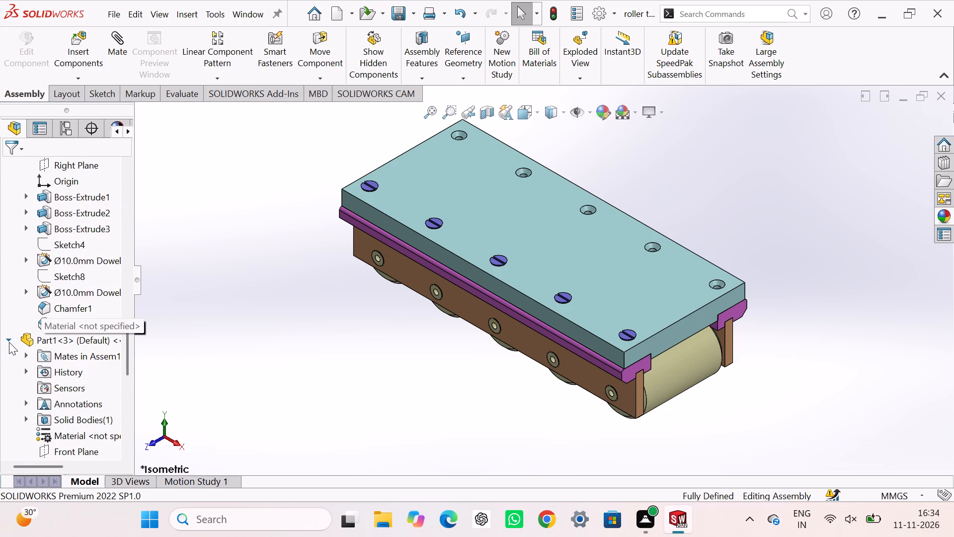
pyautogui.click(9, 341)
pyautogui.scroll(4, 9, 339)
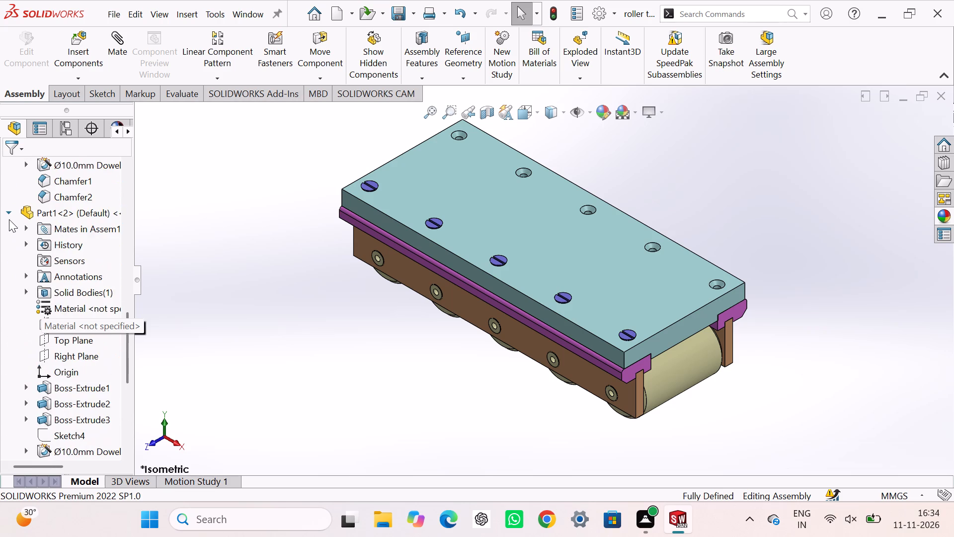
pyautogui.click(9, 211)
pyautogui.scroll(8, 9, 221)
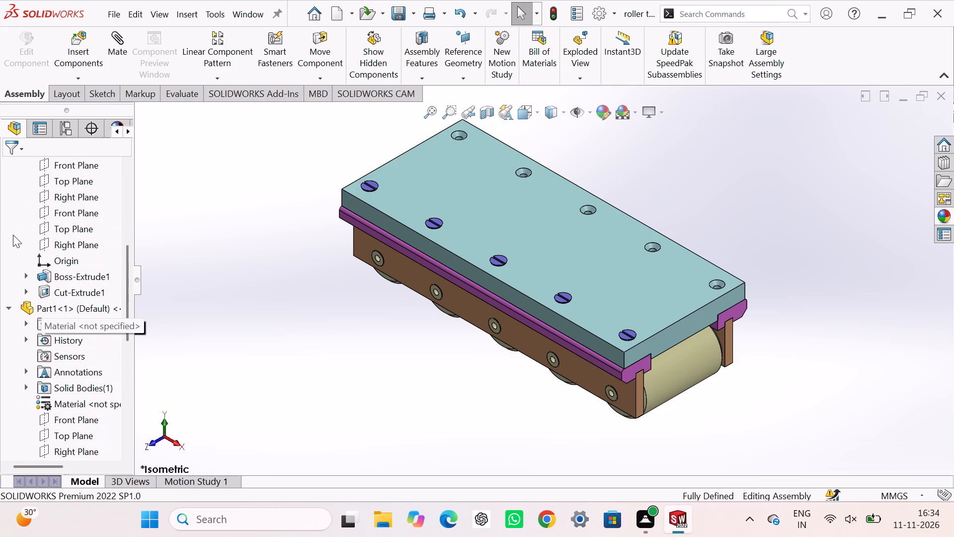
pyautogui.click(8, 307)
pyautogui.scroll(4, 8, 307)
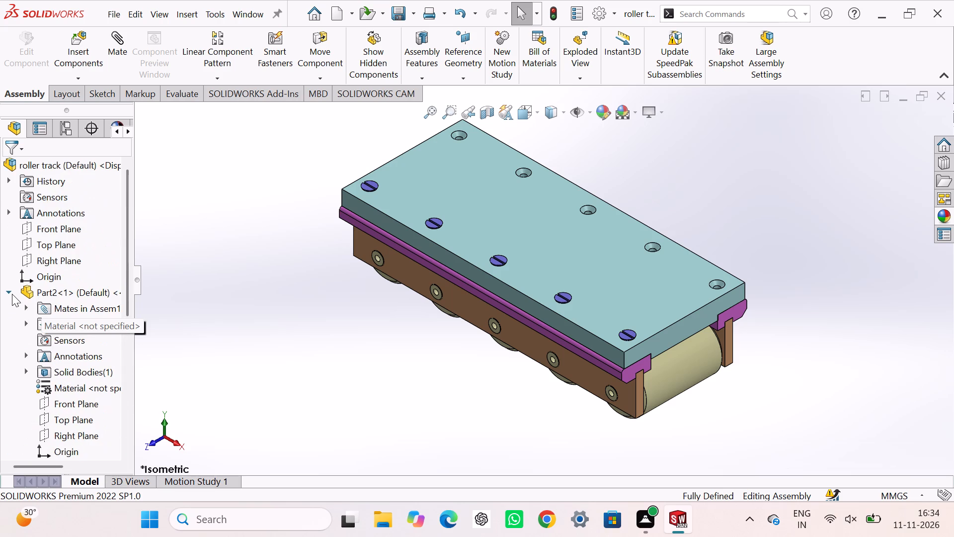
pyautogui.click(6, 290)
pyautogui.scroll(3, 7, 264)
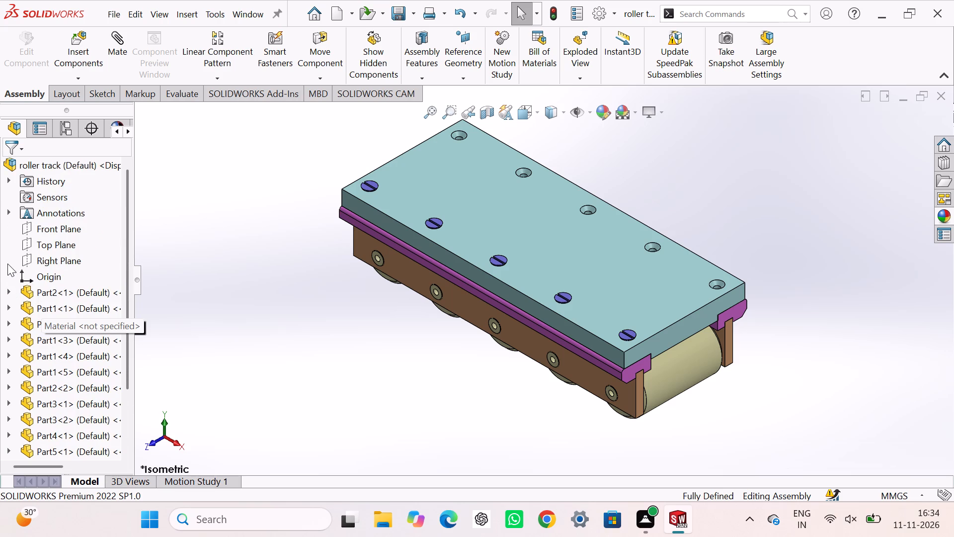
pyautogui.scroll(3, 8, 264)
pyautogui.scroll(3, 47, 250)
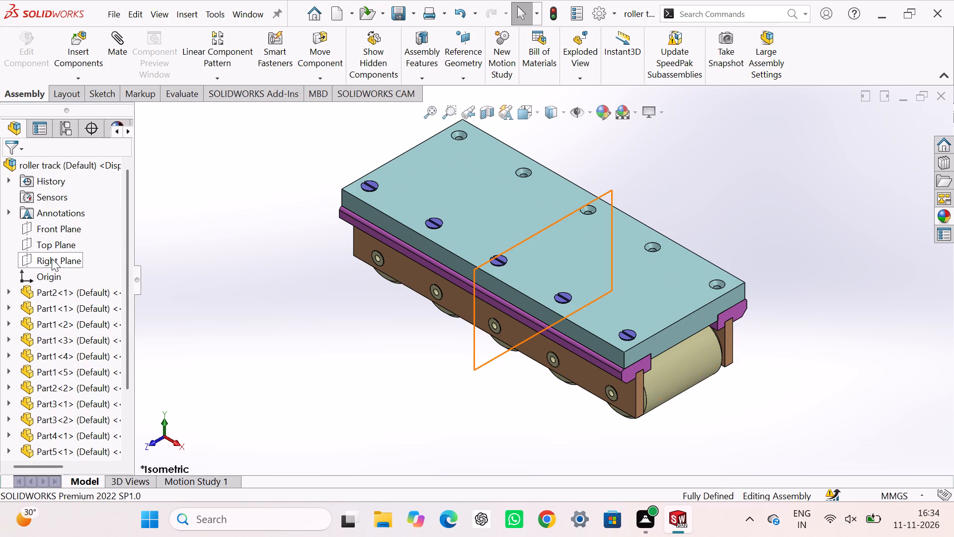
# Highlight the assembly's Front Plane and examine its orientation relative to the top plate and screw slots from several angles.
pyautogui.click(58, 229)
pyautogui.moveTo(215, 294); pyautogui.dragTo(179, 291, button='middle')
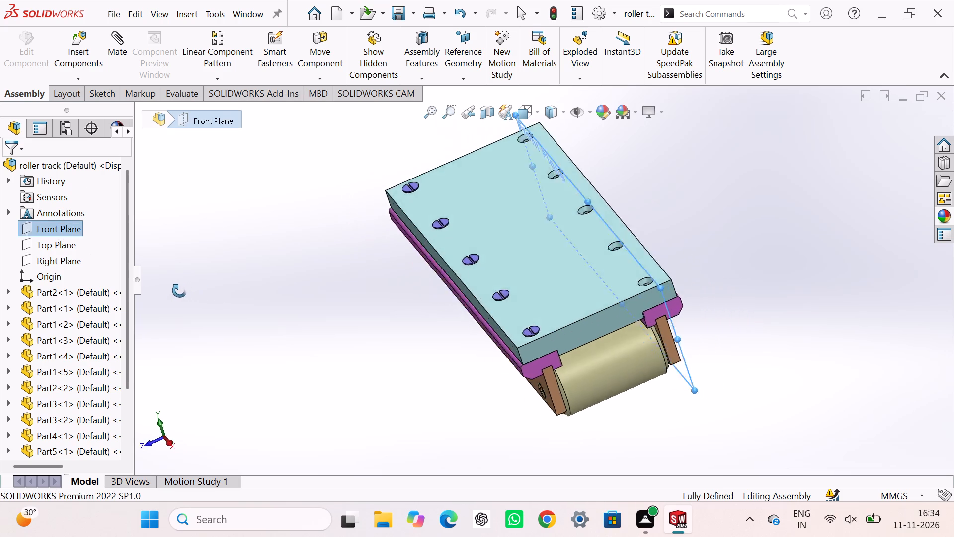
pyautogui.moveTo(179, 291); pyautogui.dragTo(244, 279, button='middle')
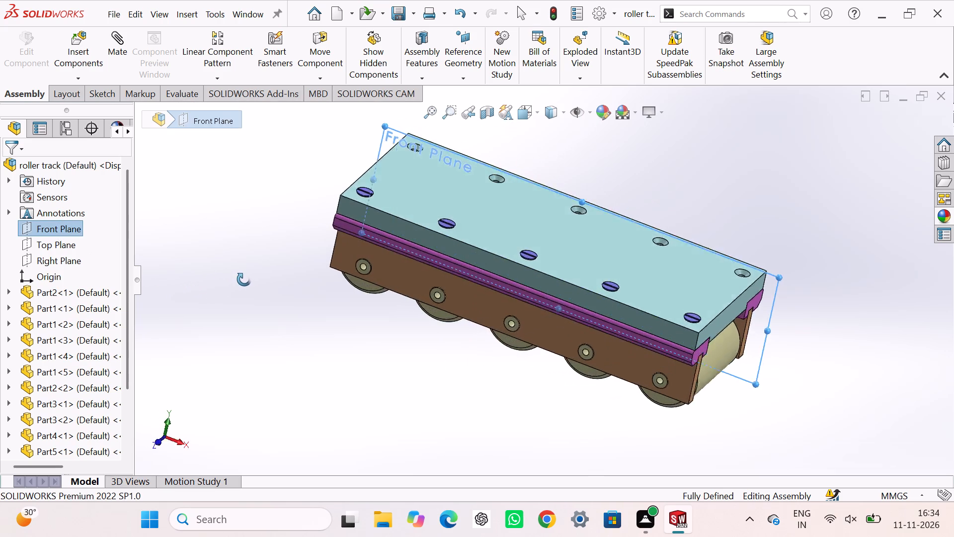
pyautogui.moveTo(244, 279); pyautogui.dragTo(270, 296, button='middle')
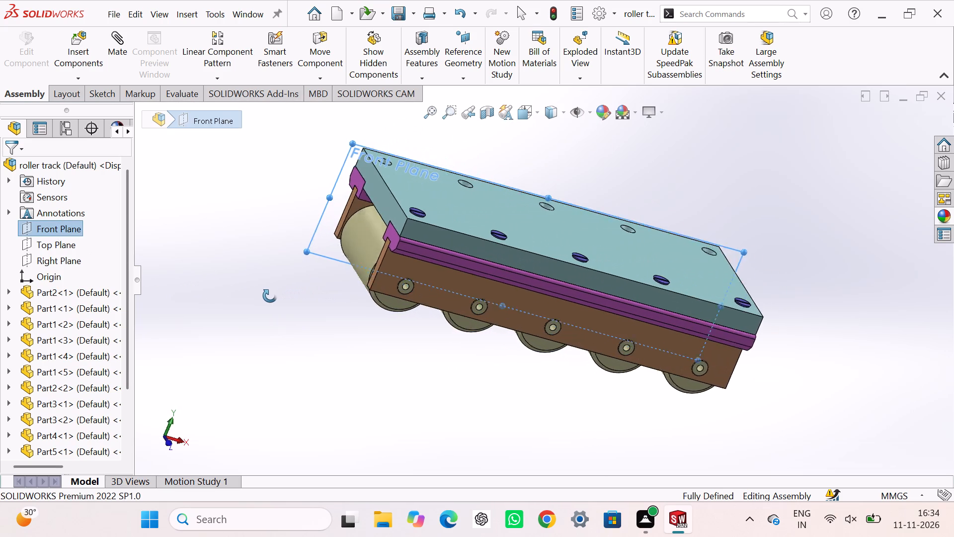
pyautogui.moveTo(270, 296); pyautogui.dragTo(262, 295, button='middle')
pyautogui.scroll(4, 71, 260)
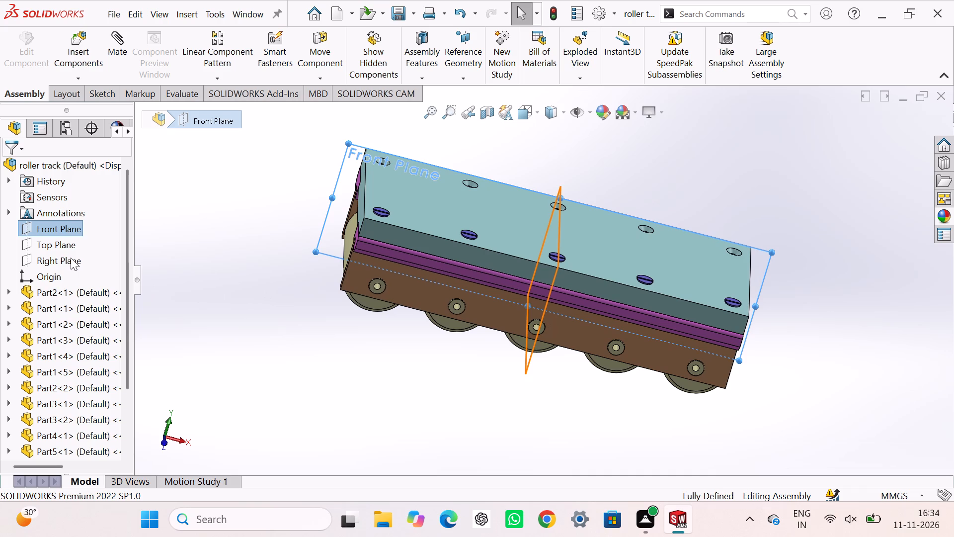
pyautogui.click(246, 307)
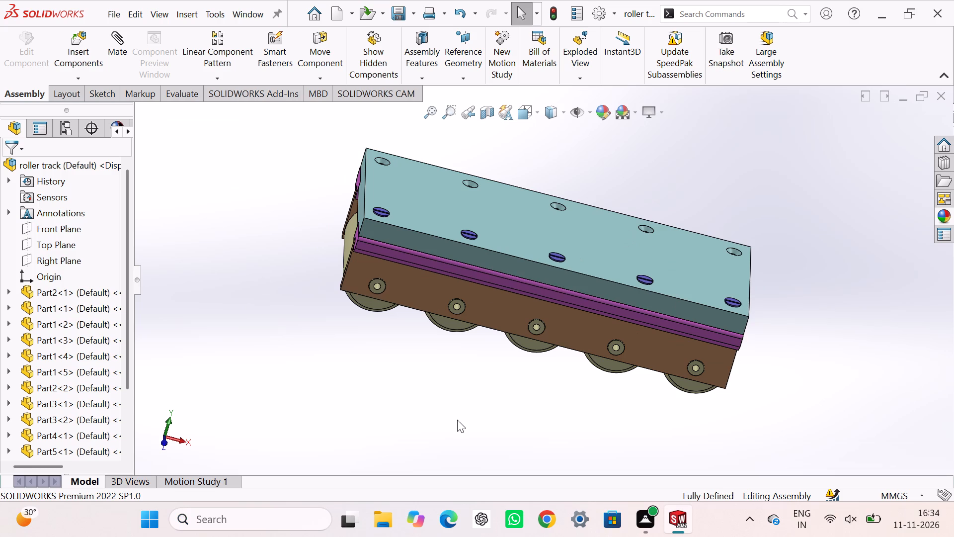
# Insert a sixth Part5 screw into the assembly, placing it in free space beside the top plate.
pyautogui.moveTo(490, 289); pyautogui.dragTo(403, 334, button='middle')
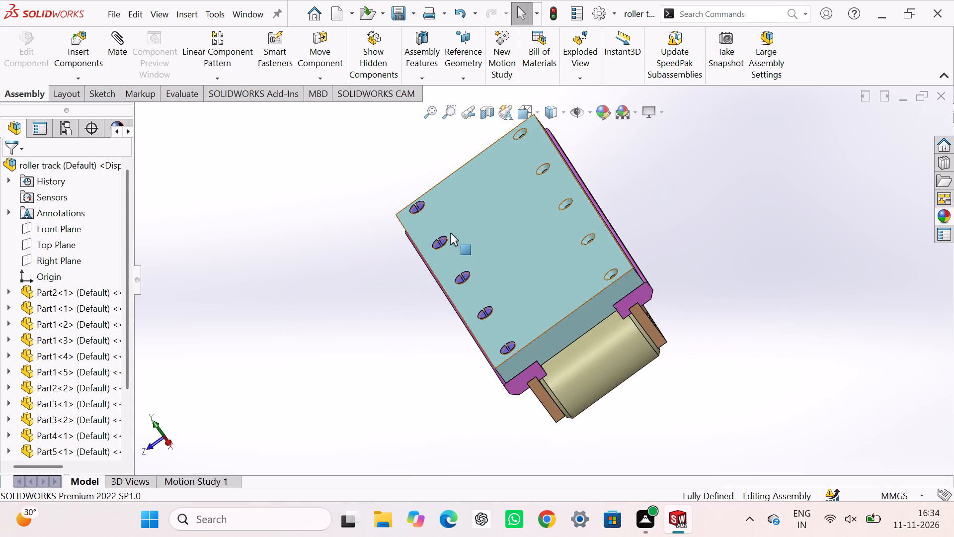
pyautogui.scroll(-1, 450, 233)
pyautogui.moveTo(402, 308); pyautogui.dragTo(418, 289, button='middle')
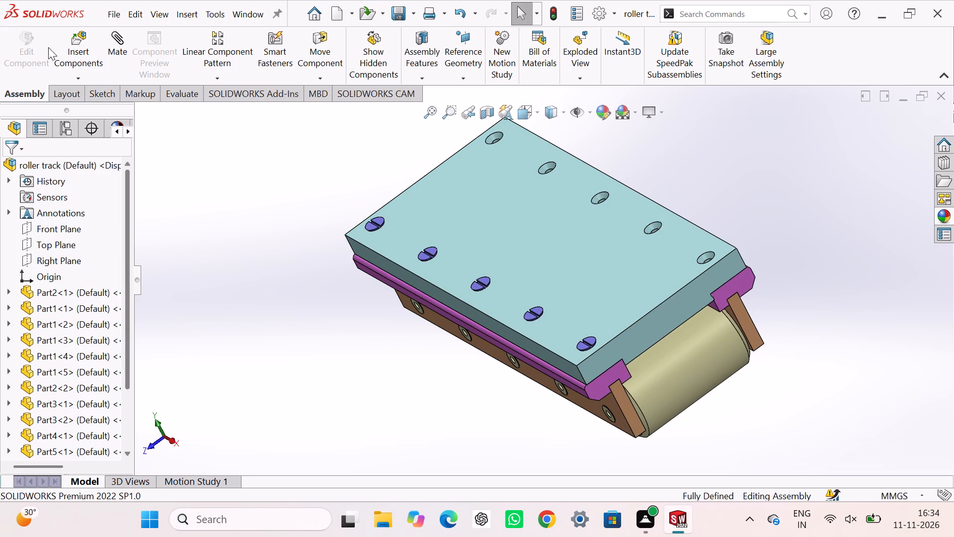
pyautogui.click(67, 45)
pyautogui.click(47, 399)
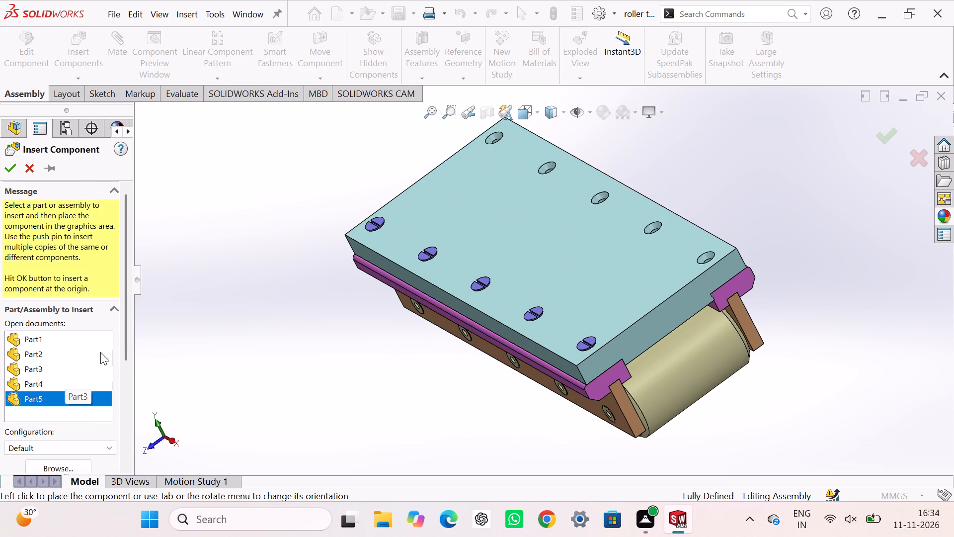
pyautogui.click(310, 155)
# Add a concentric mate between the sixth screw's shank and the empty hole at the −X end of the top plate's rear row.
pyautogui.moveTo(350, 168); pyautogui.dragTo(375, 154, button='middle')
pyautogui.moveTo(250, 239); pyautogui.dragTo(251, 223)
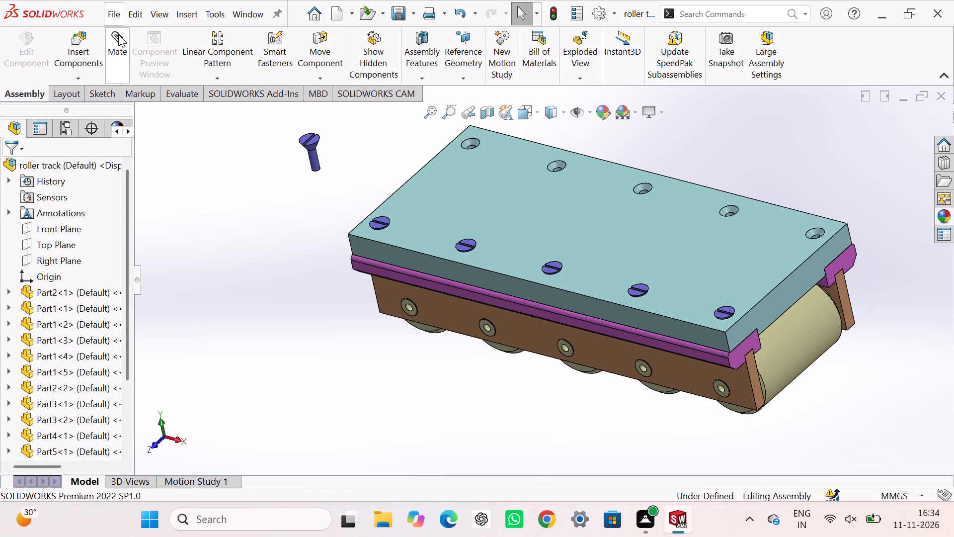
pyautogui.click(118, 34)
pyautogui.scroll(-3, 316, 161)
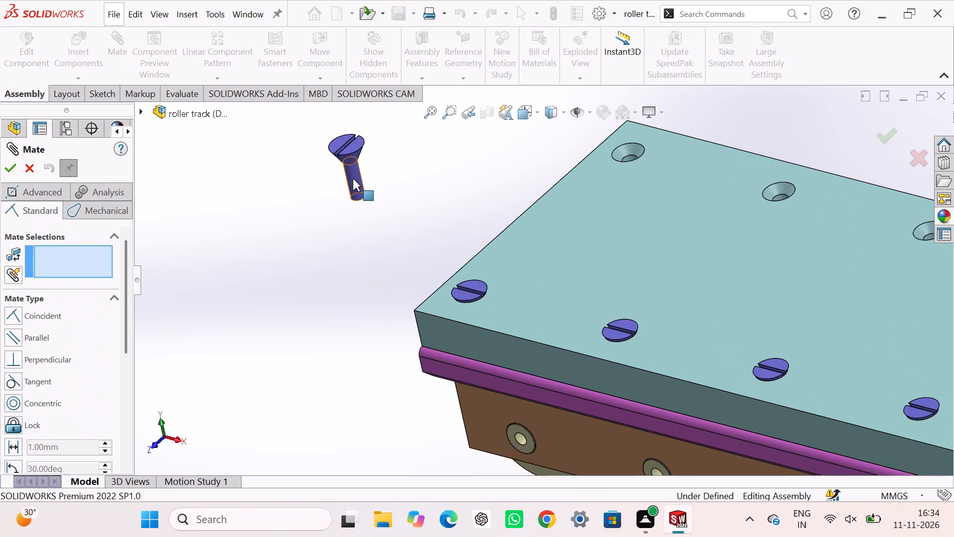
pyautogui.click(353, 179)
pyautogui.scroll(1, 690, 179)
pyautogui.moveTo(642, 180); pyautogui.dragTo(635, 257, button='middle')
pyautogui.scroll(-7, 633, 183)
pyautogui.click(516, 179)
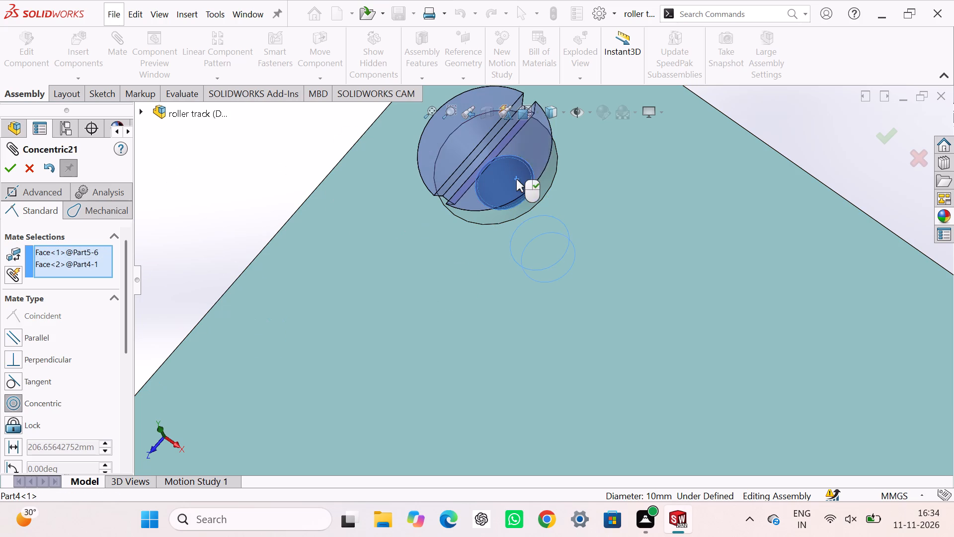
pyautogui.click(691, 148)
# Add a coincident mate between the slot floor of the sixth screw's head and the top plate's upper face.
pyautogui.moveTo(534, 267); pyautogui.dragTo(572, 261, button='middle')
pyautogui.click(460, 181)
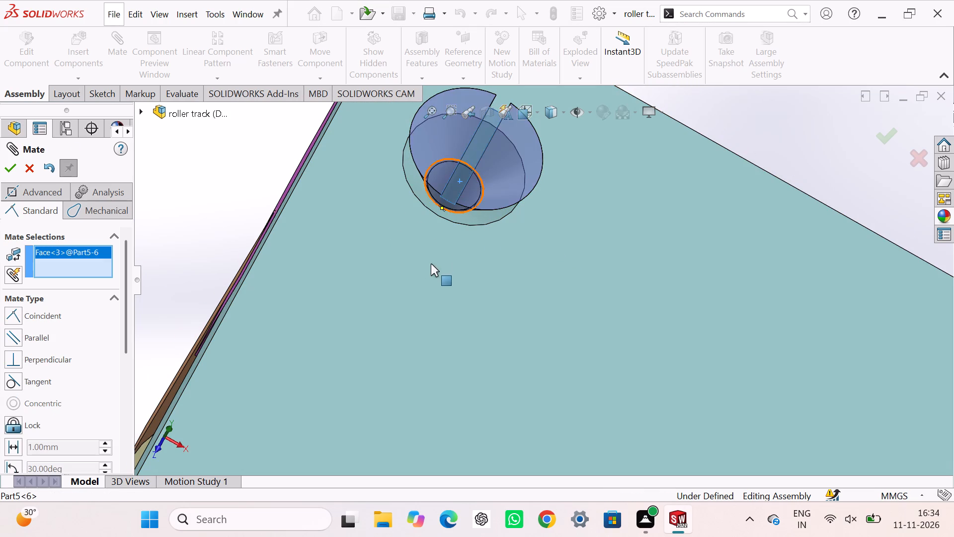
pyautogui.click(431, 264)
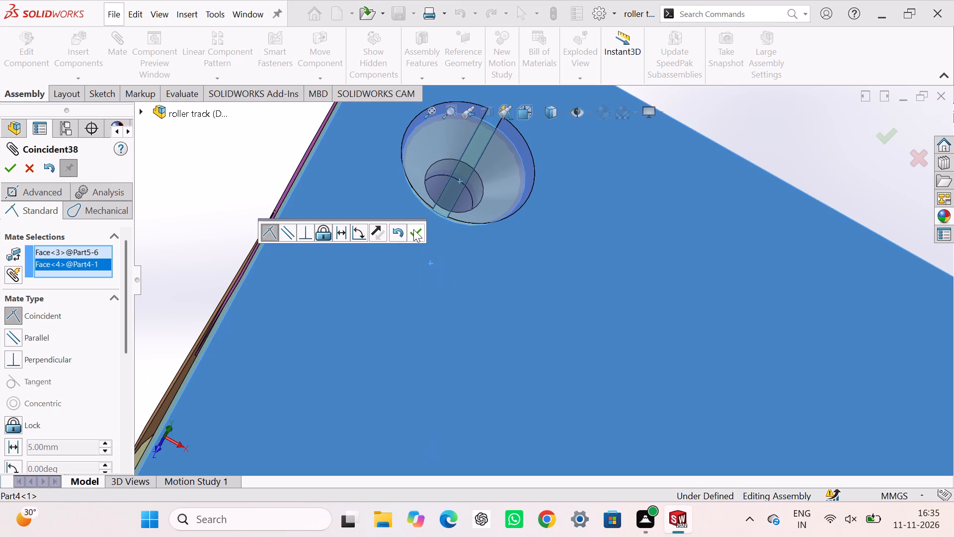
pyautogui.click(413, 229)
# Align the sixth screw's slot with a parallel mate between the assembly's Front Plane and the Right Plane of Part5<6>, and finish mating.
pyautogui.scroll(6, 442, 268)
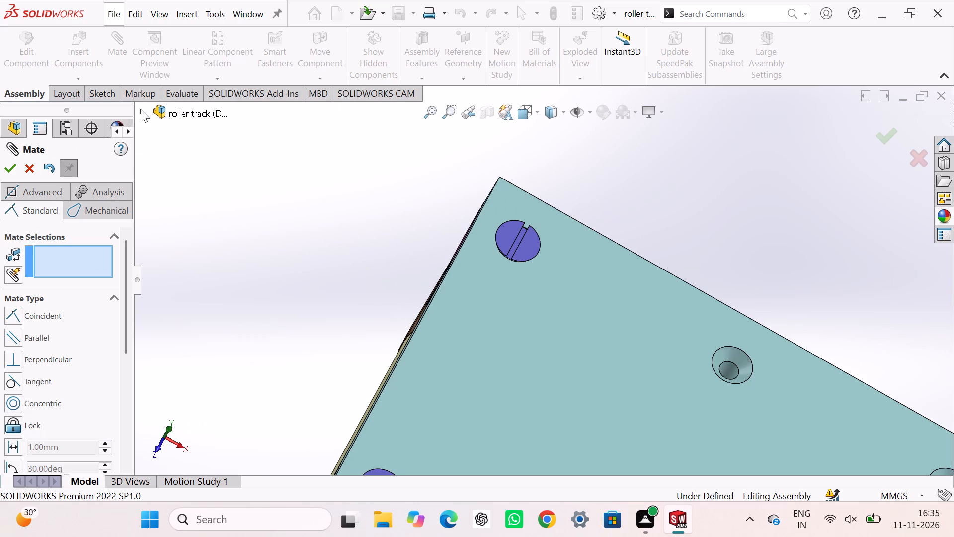
pyautogui.click(141, 109)
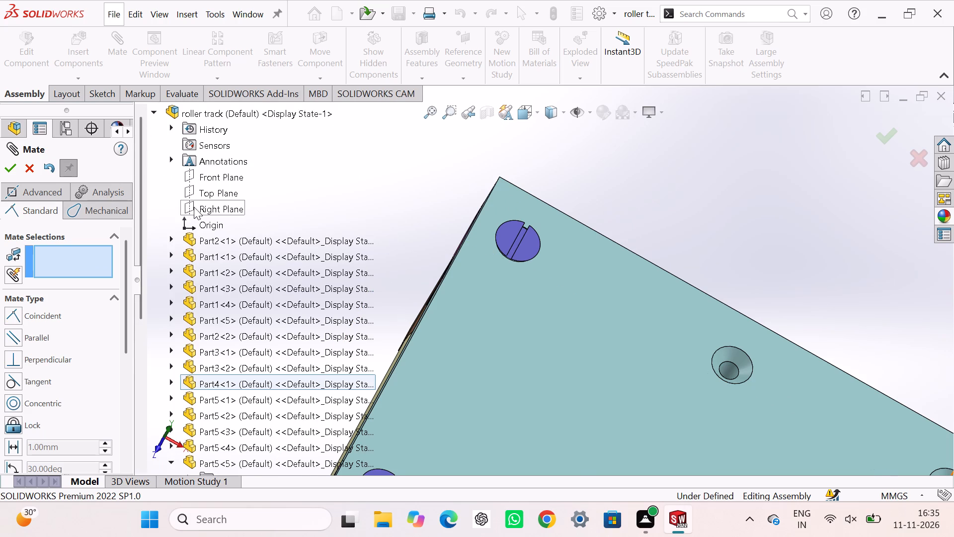
pyautogui.click(204, 177)
pyautogui.scroll(5, 284, 247)
pyautogui.scroll(-7, 260, 325)
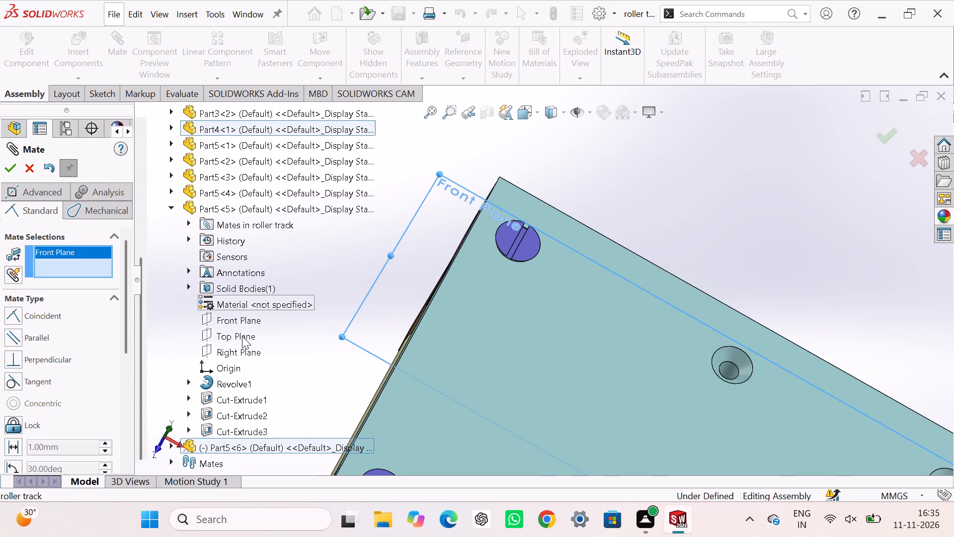
pyautogui.scroll(-9, 242, 336)
pyautogui.click(170, 446)
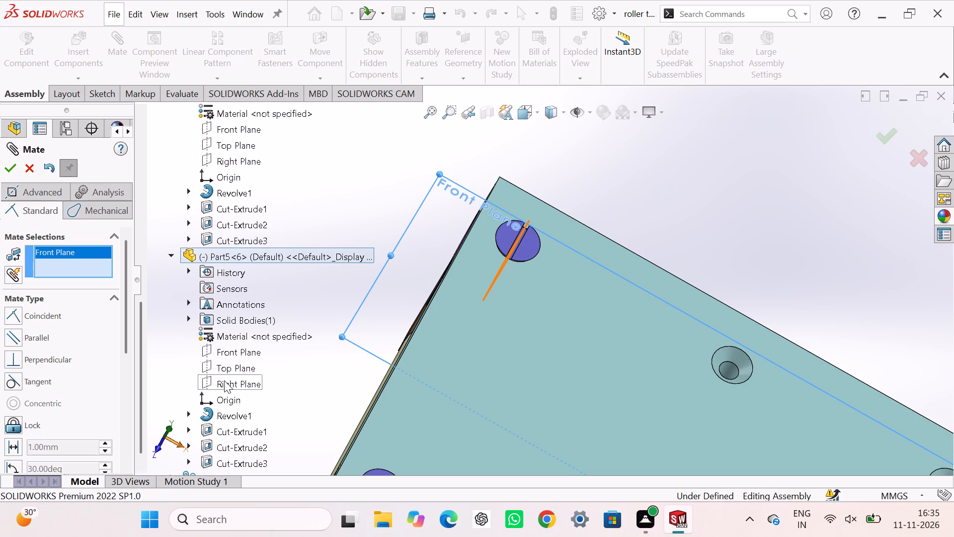
pyautogui.click(224, 380)
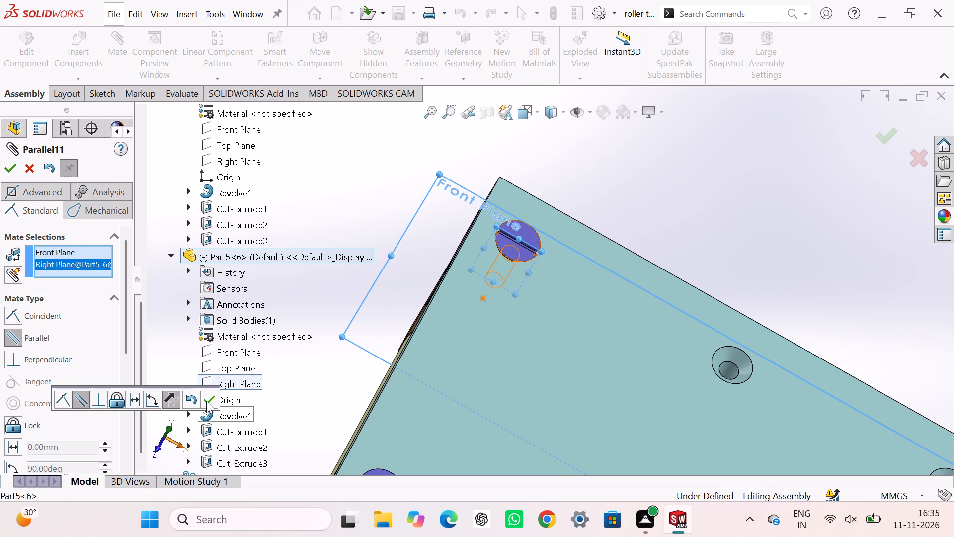
pyautogui.click(206, 401)
pyautogui.click(14, 169)
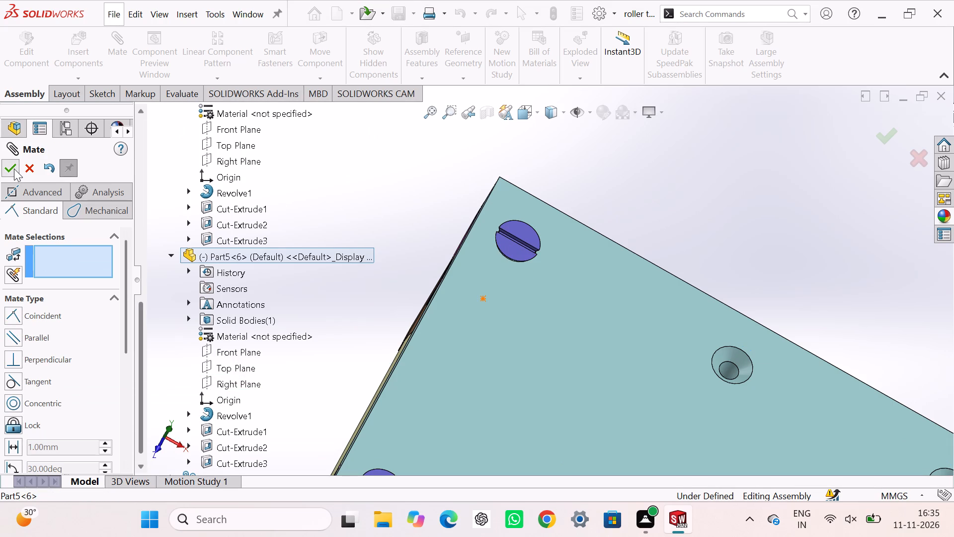
pyautogui.click(97, 184)
# Insert a seventh Part5 screw into the assembly, placing it in free space beside the top plate.
pyautogui.scroll(4, 101, 206)
pyautogui.scroll(3, 153, 260)
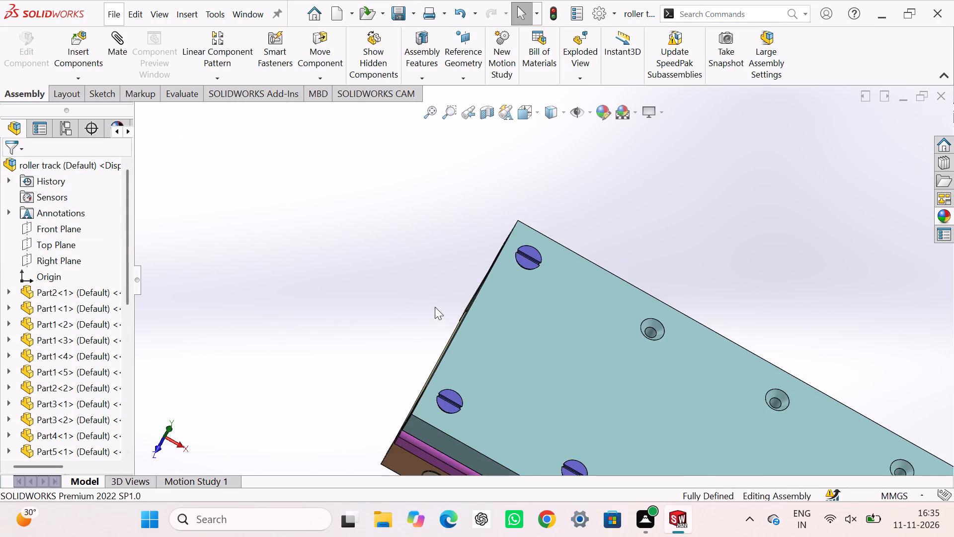
pyautogui.scroll(3, 465, 335)
pyautogui.scroll(-1, 580, 332)
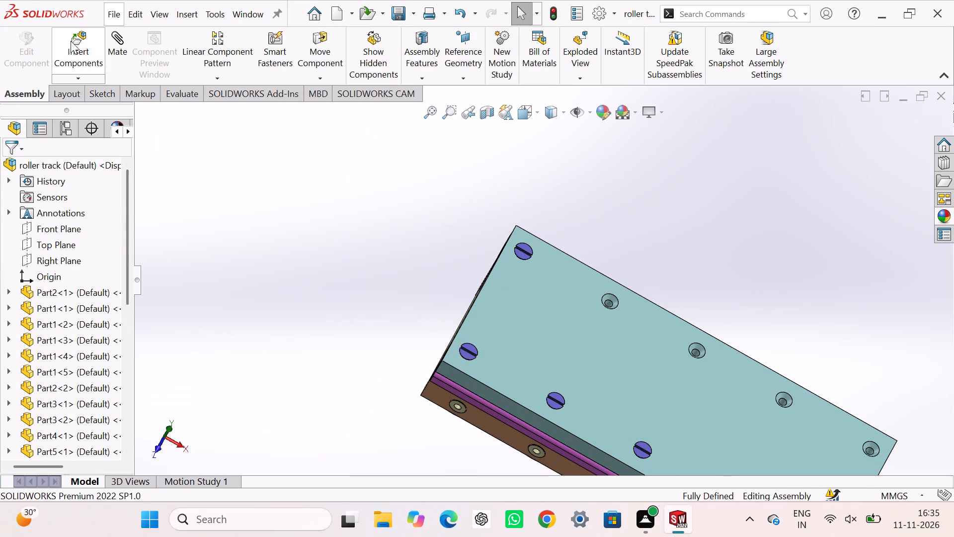
pyautogui.click(74, 45)
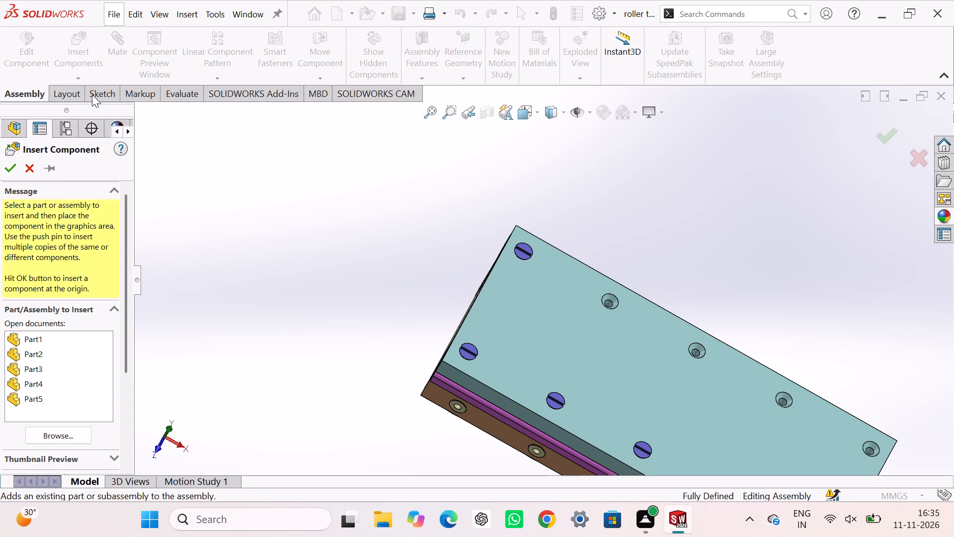
pyautogui.click(31, 169)
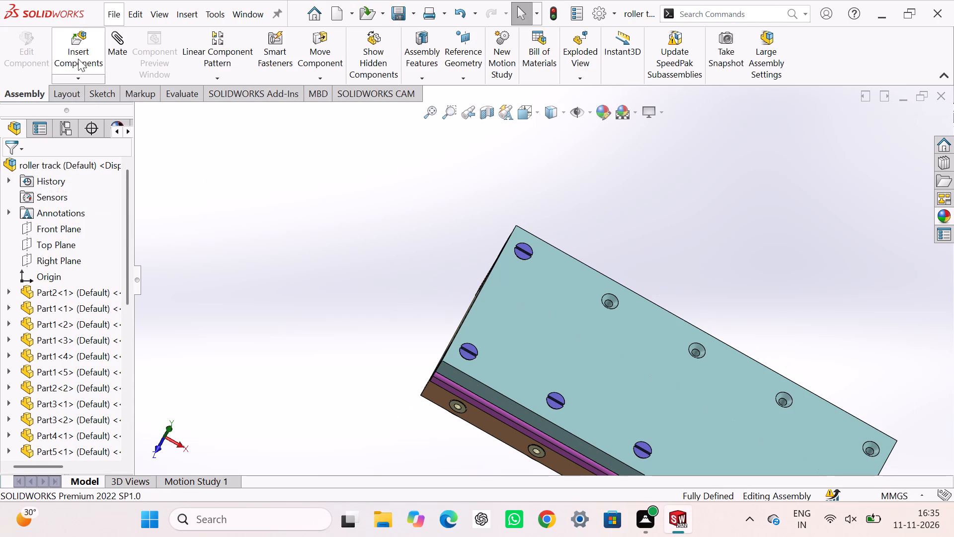
pyautogui.click(78, 51)
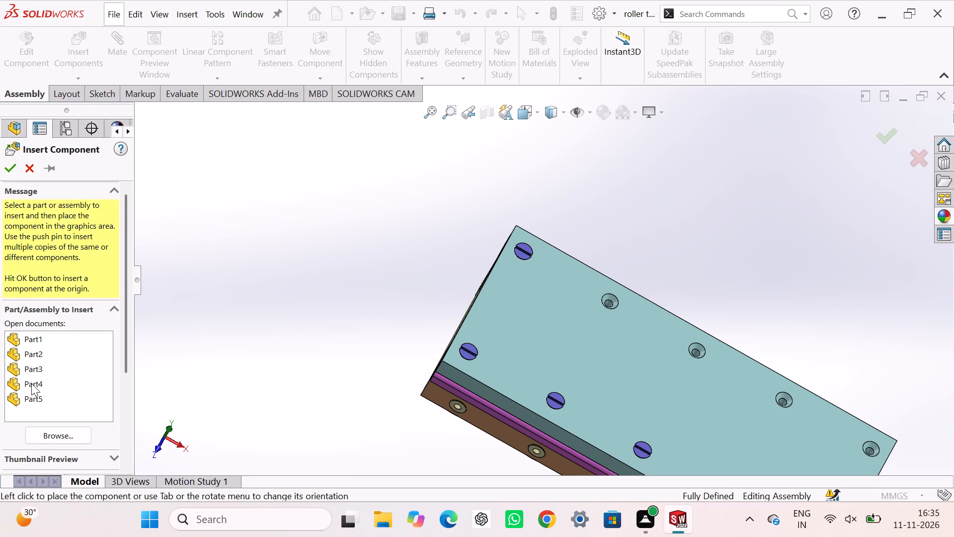
pyautogui.click(34, 398)
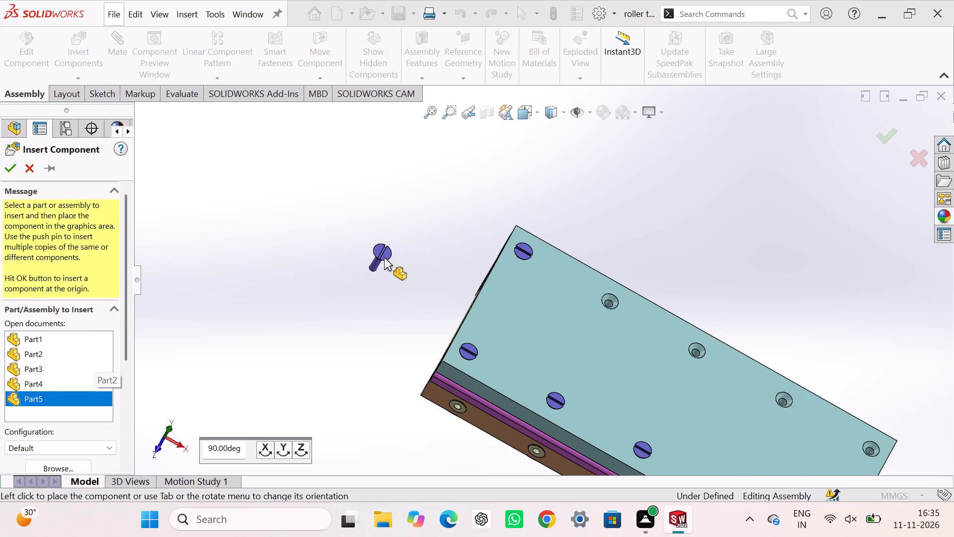
pyautogui.click(455, 214)
pyautogui.click(348, 228)
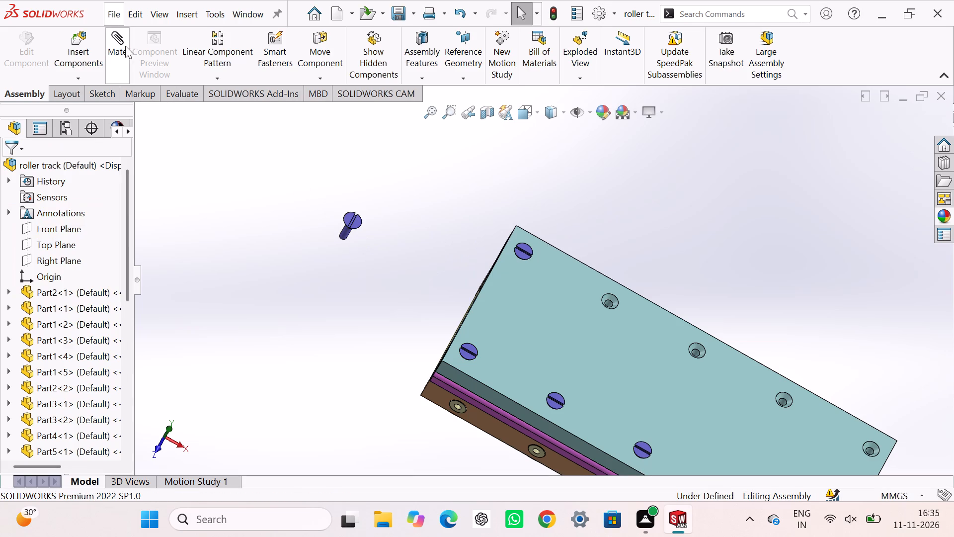
# Add a concentric mate between the seventh screw's shank and the second hole from the −X end of the top plate's rear row.
pyautogui.click(122, 43)
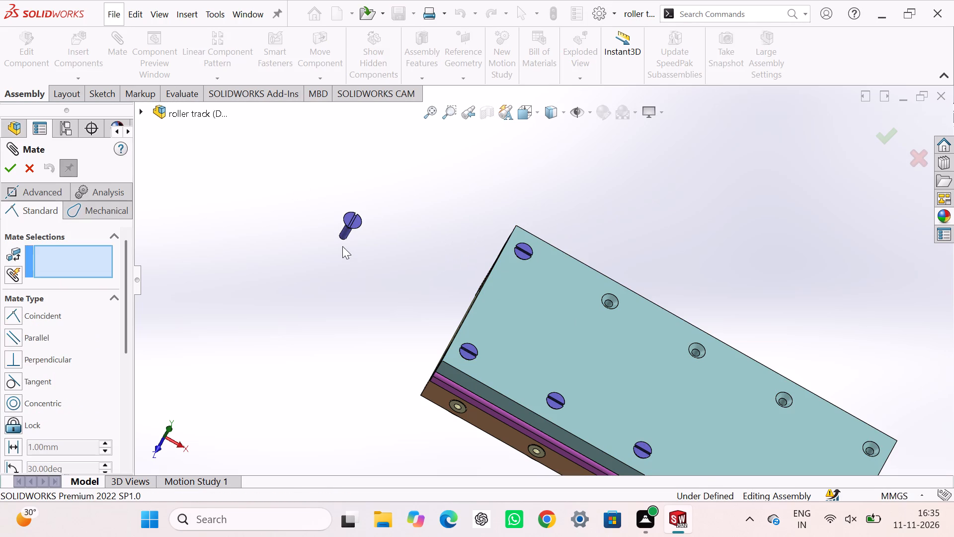
pyautogui.click(346, 233)
pyautogui.scroll(-2, 619, 299)
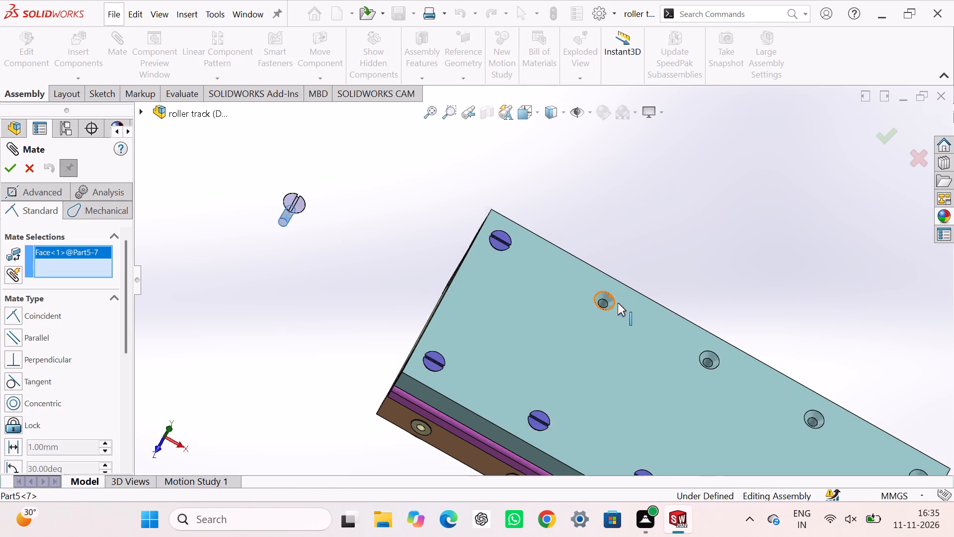
pyautogui.scroll(-5, 618, 303)
pyautogui.click(552, 284)
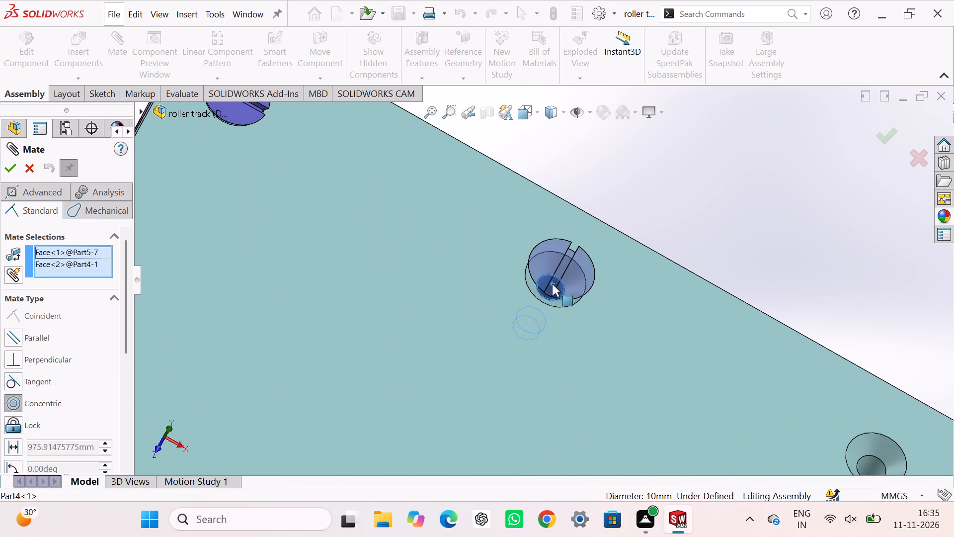
pyautogui.click(735, 301)
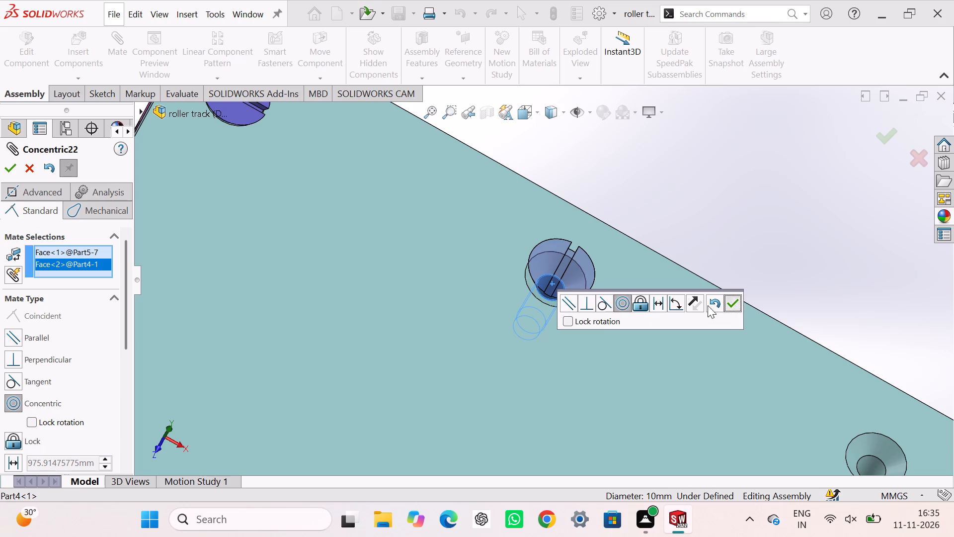
# Add a coincident mate between the top plate's upper face and the slot floor of the seventh screw's head.
pyautogui.click(522, 357)
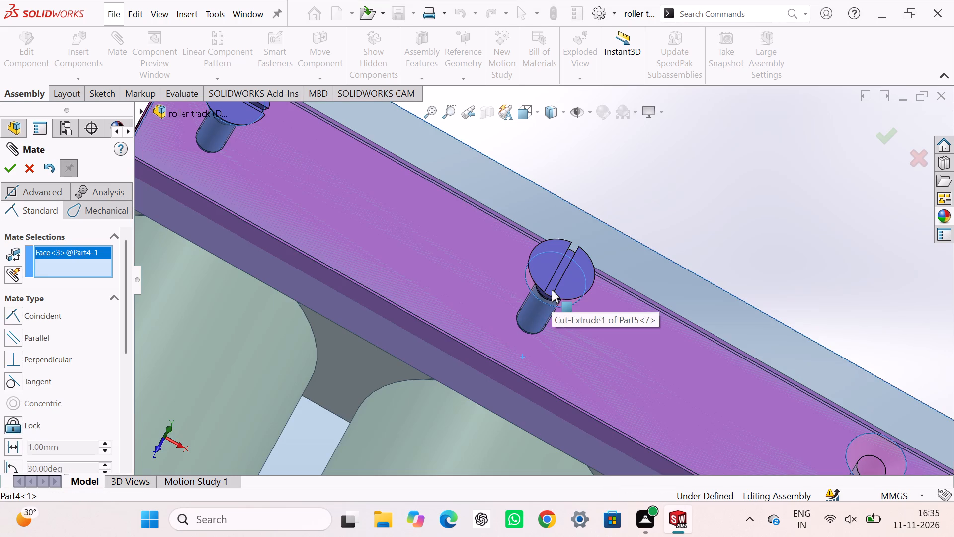
pyautogui.click(552, 290)
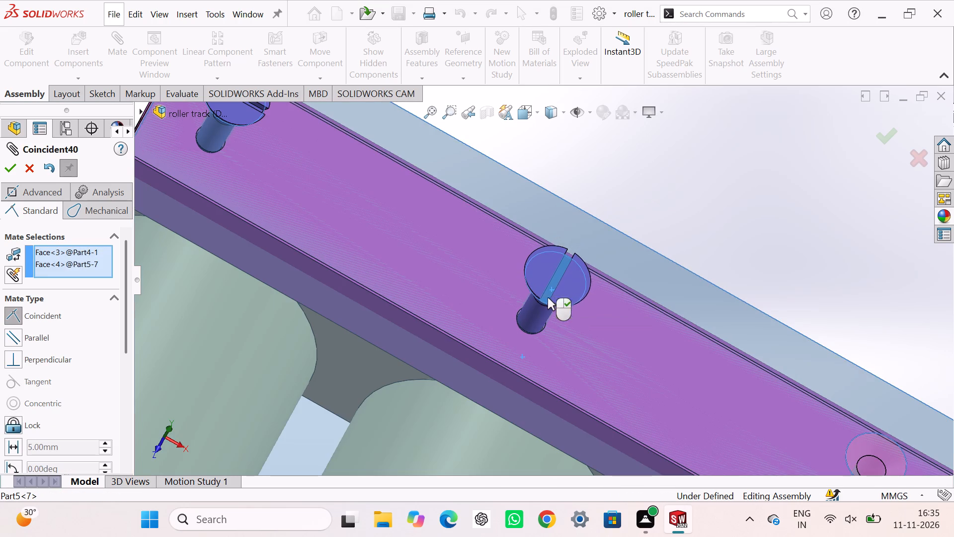
pyautogui.click(715, 314)
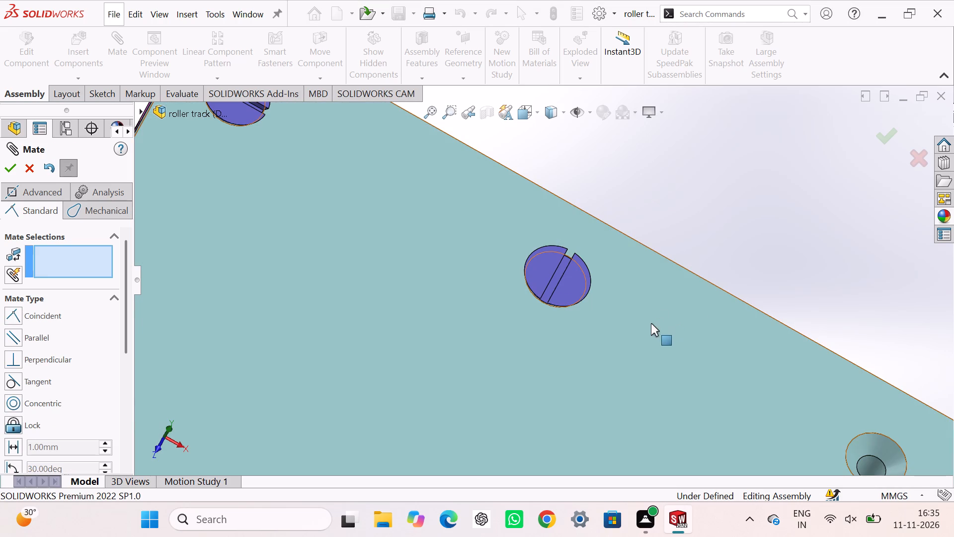
# Align the seventh screw's slot with a parallel mate between the assembly's Front Plane and the Right Plane of Part5<7>, and finish mating.
pyautogui.moveTo(584, 342); pyautogui.dragTo(553, 235, button='middle')
pyautogui.scroll(4, 560, 324)
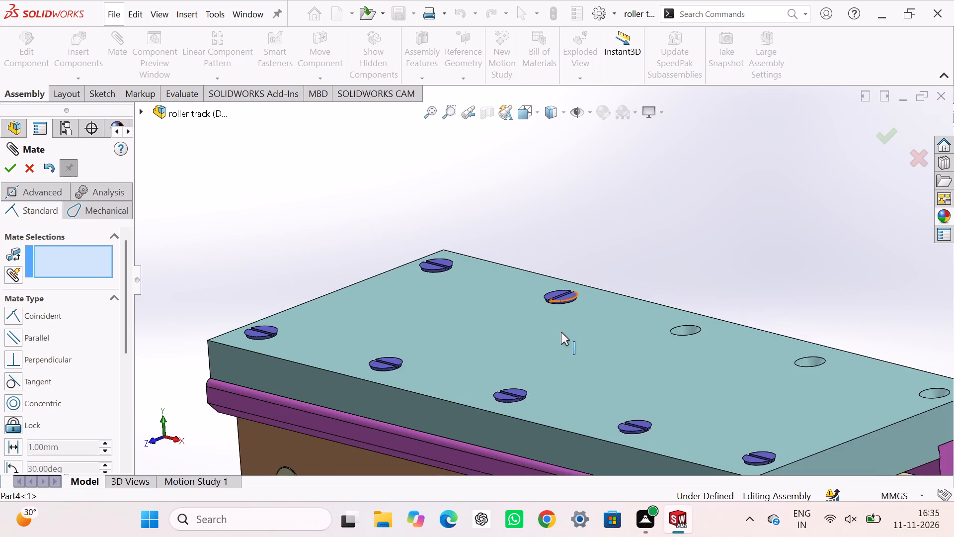
pyautogui.scroll(-5, 561, 332)
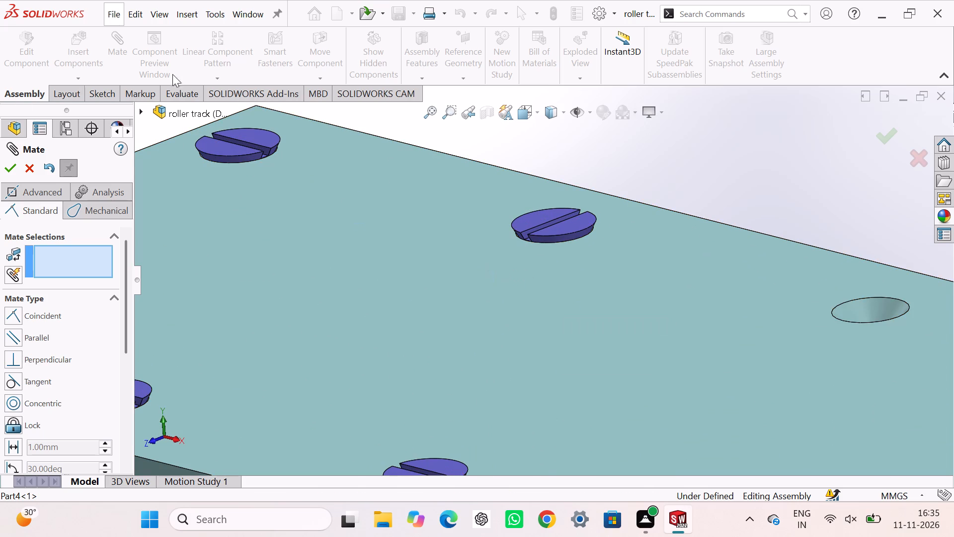
pyautogui.scroll(3, 333, 256)
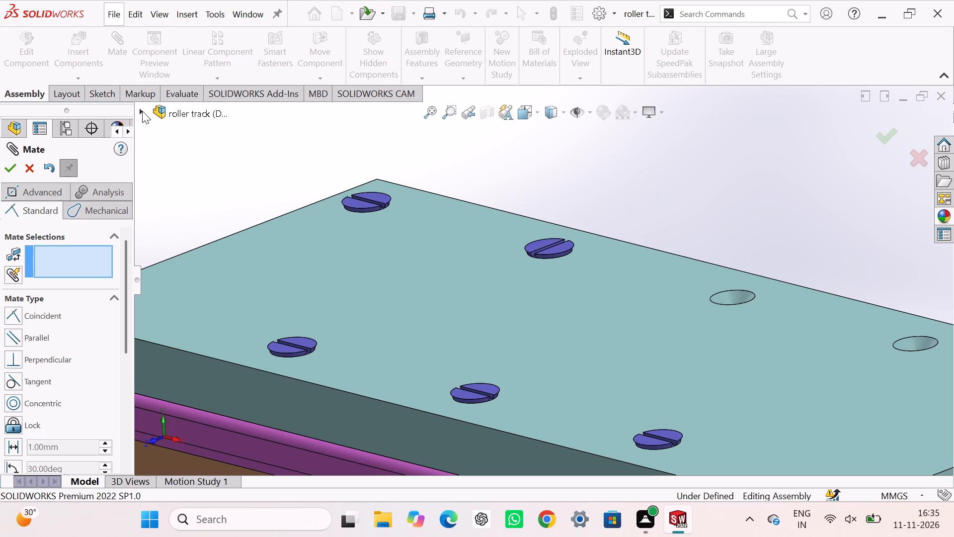
pyautogui.click(142, 111)
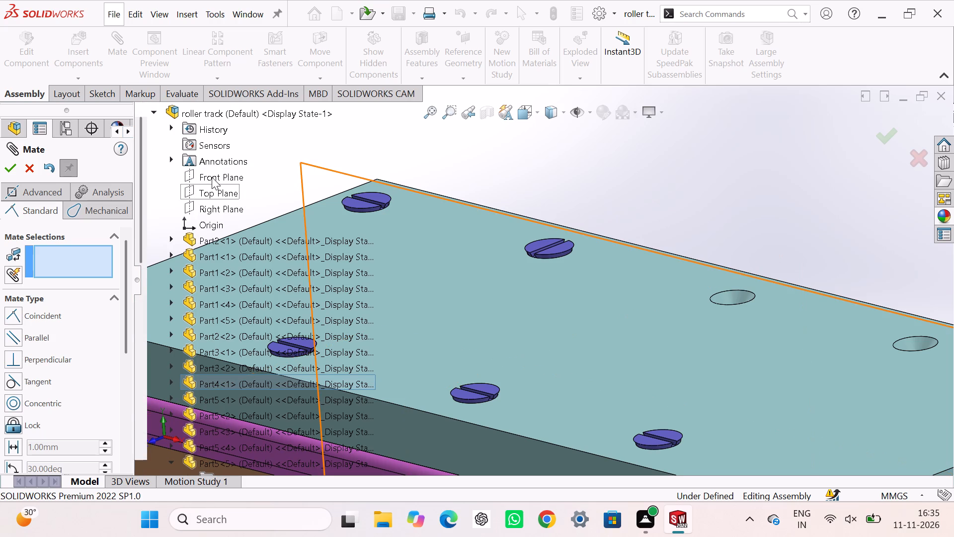
pyautogui.click(212, 177)
pyautogui.scroll(-12, 241, 279)
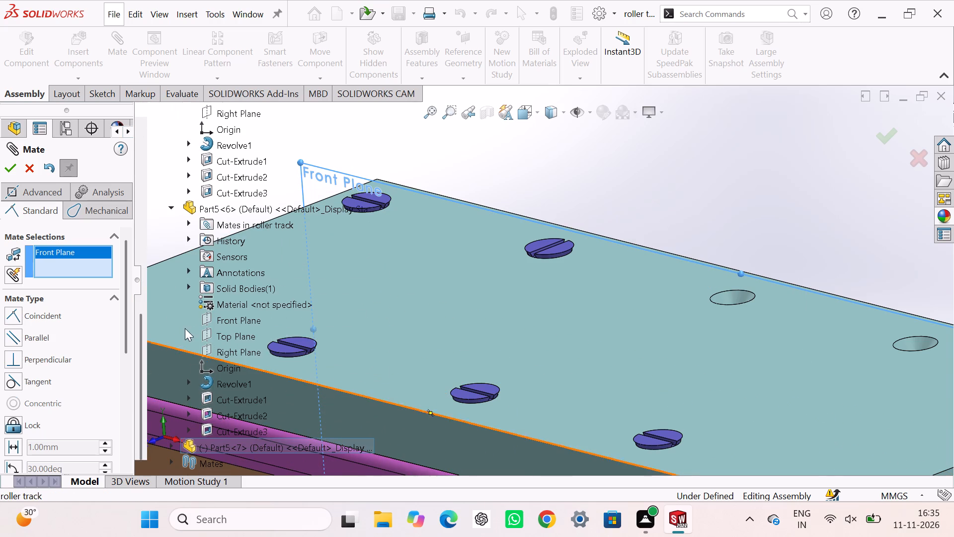
pyautogui.click(167, 206)
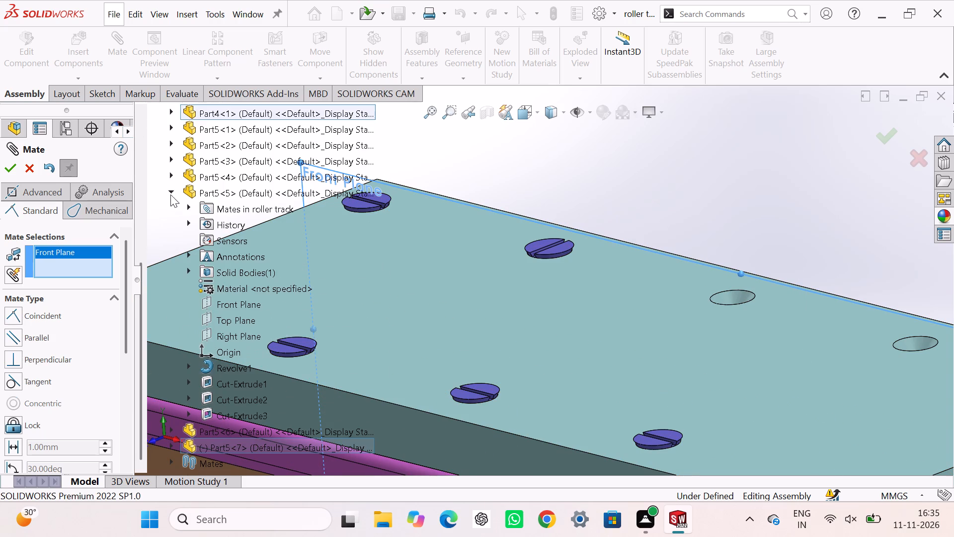
pyautogui.click(171, 190)
pyautogui.scroll(-4, 163, 226)
pyautogui.scroll(-3, 181, 368)
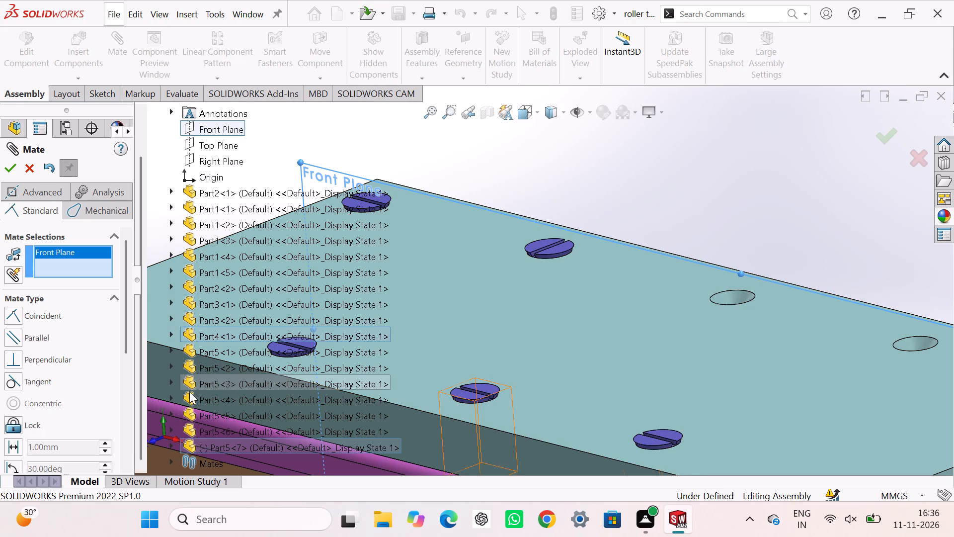
pyautogui.click(169, 448)
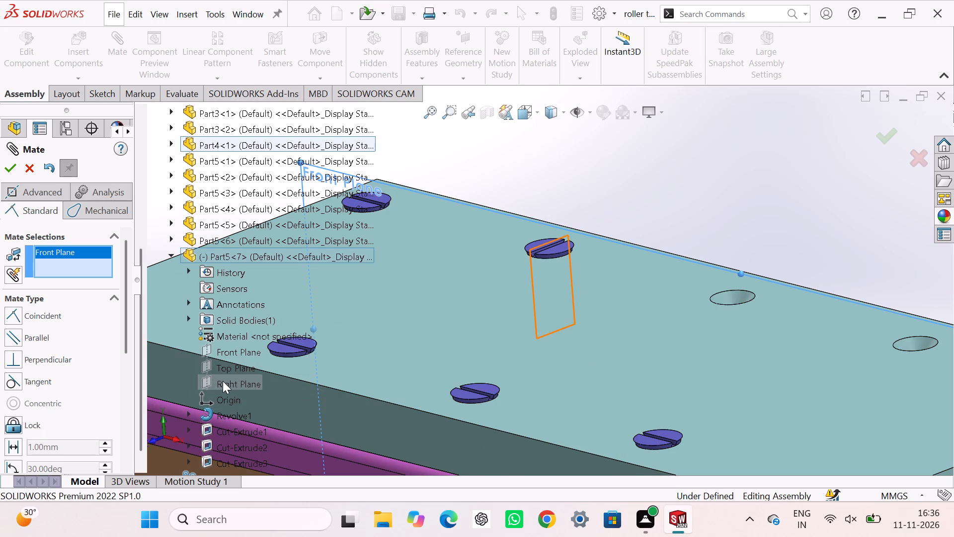
pyautogui.click(223, 381)
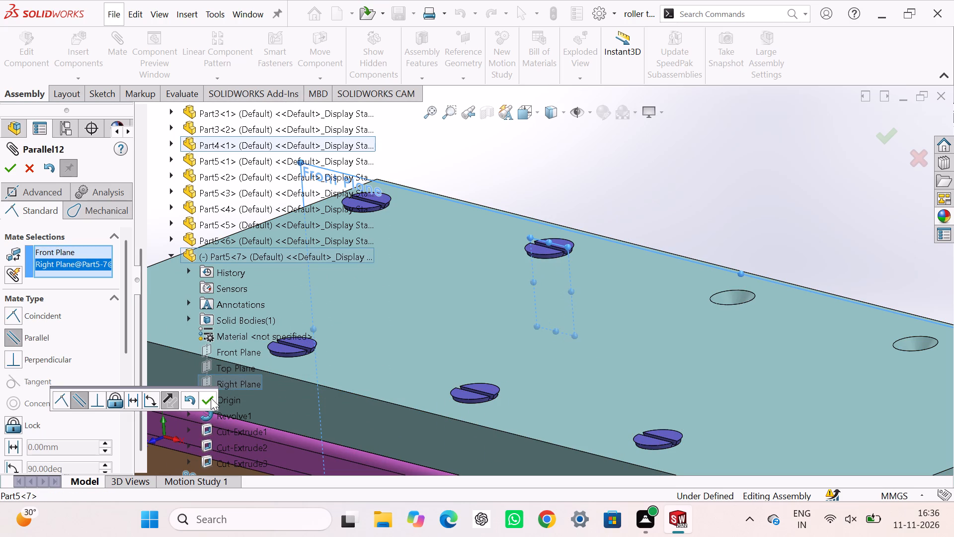
pyautogui.click(211, 398)
pyautogui.scroll(7, 211, 398)
pyautogui.scroll(5, 201, 350)
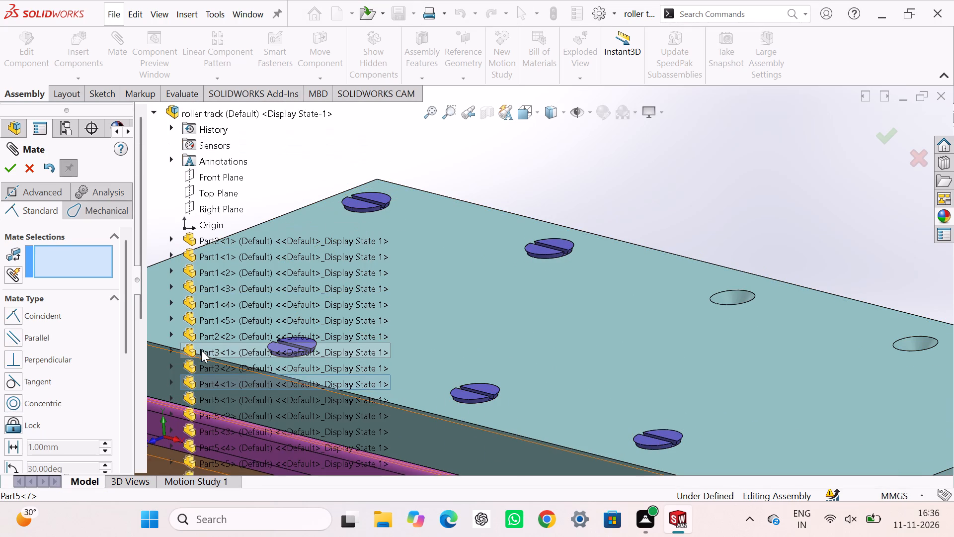
pyautogui.click(9, 168)
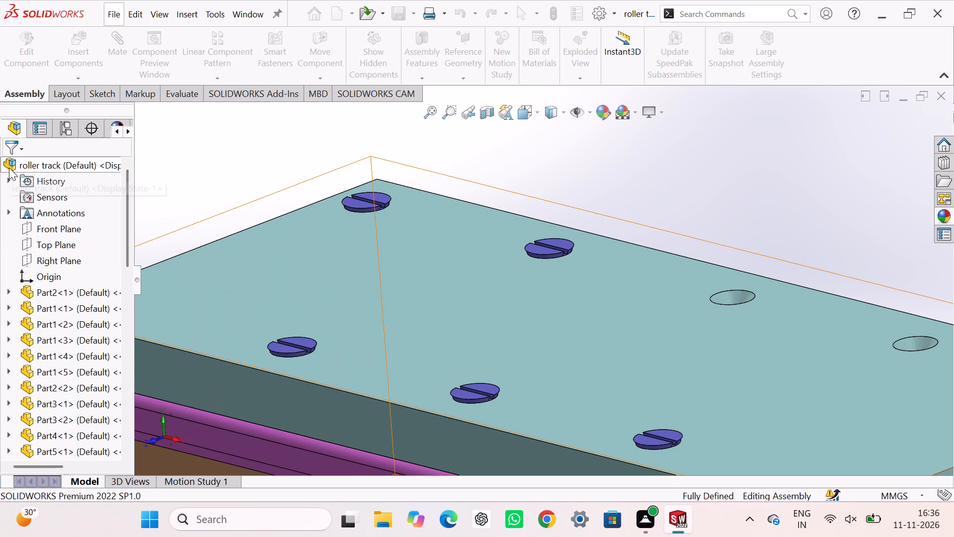
pyautogui.click(335, 162)
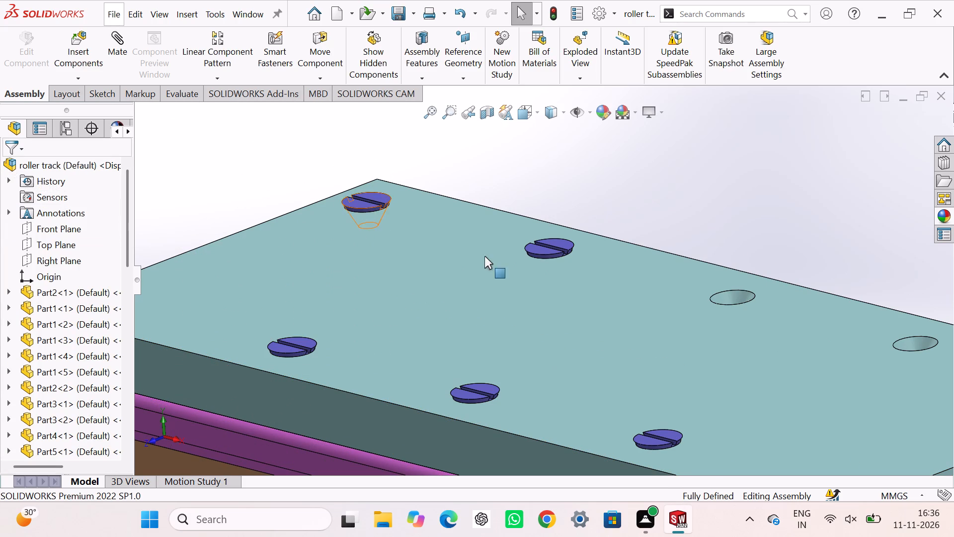
# Insert an eighth Part5 screw into the assembly, placing it in free space behind the top plate.
pyautogui.scroll(4, 544, 294)
pyautogui.scroll(-2, 605, 324)
pyautogui.moveTo(604, 318); pyautogui.dragTo(605, 352, button='middle')
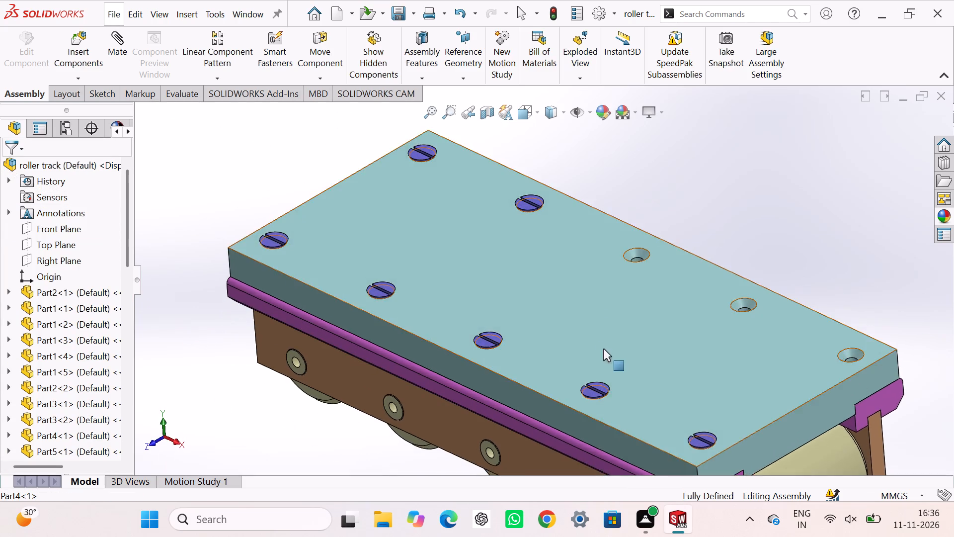
pyautogui.scroll(3, 602, 347)
pyautogui.click(309, 292)
pyautogui.click(75, 42)
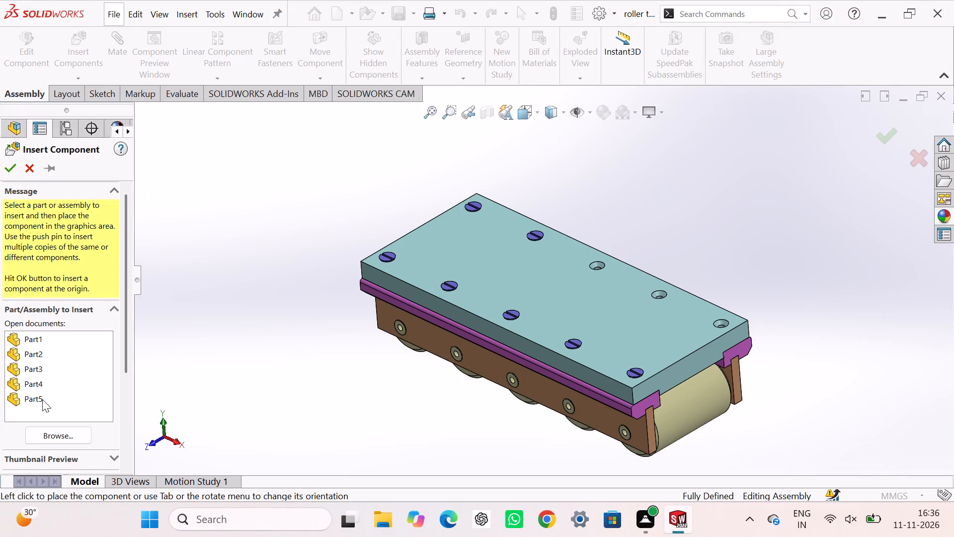
pyautogui.click(42, 399)
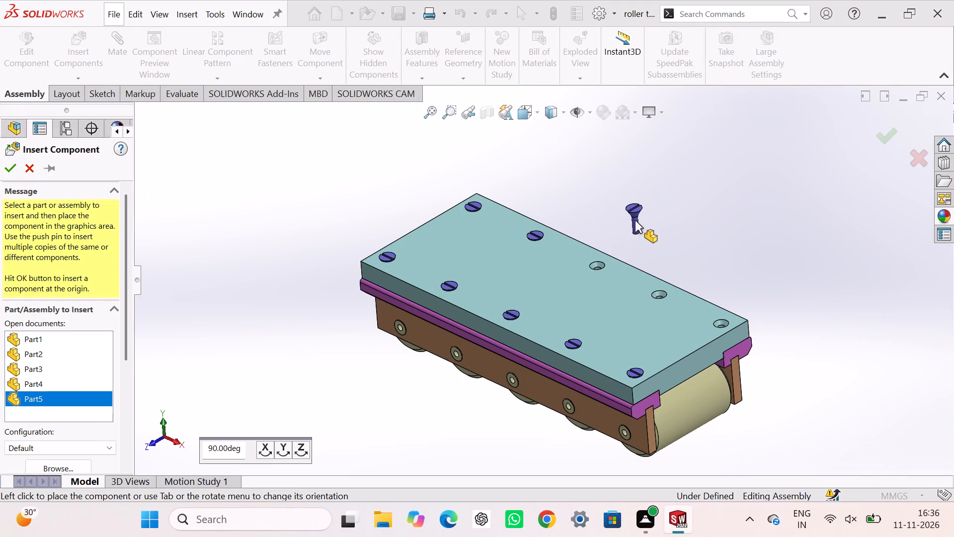
pyautogui.click(635, 220)
pyautogui.click(282, 178)
# Add a concentric mate between the eighth screw's shank and the middle hole of the top plate's rear row.
pyautogui.click(124, 36)
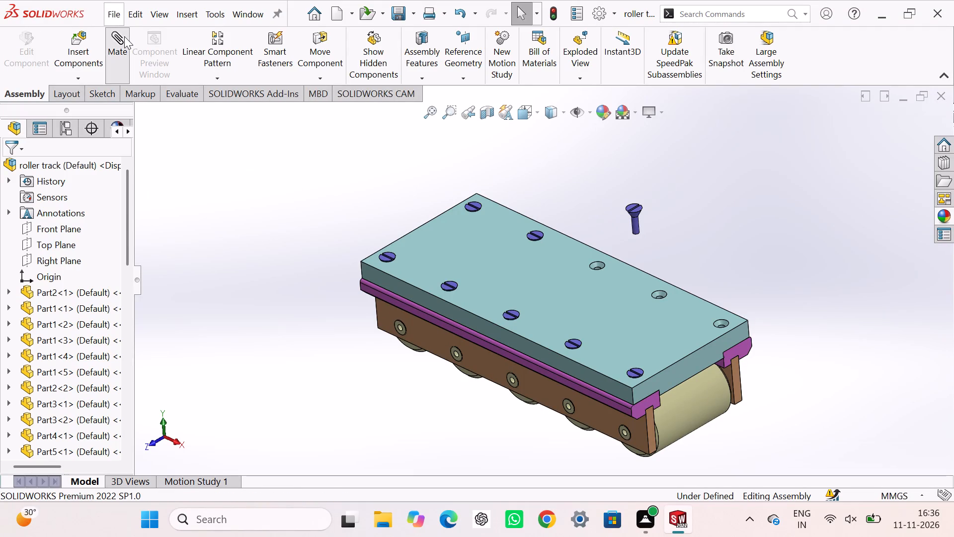
pyautogui.scroll(-3, 619, 251)
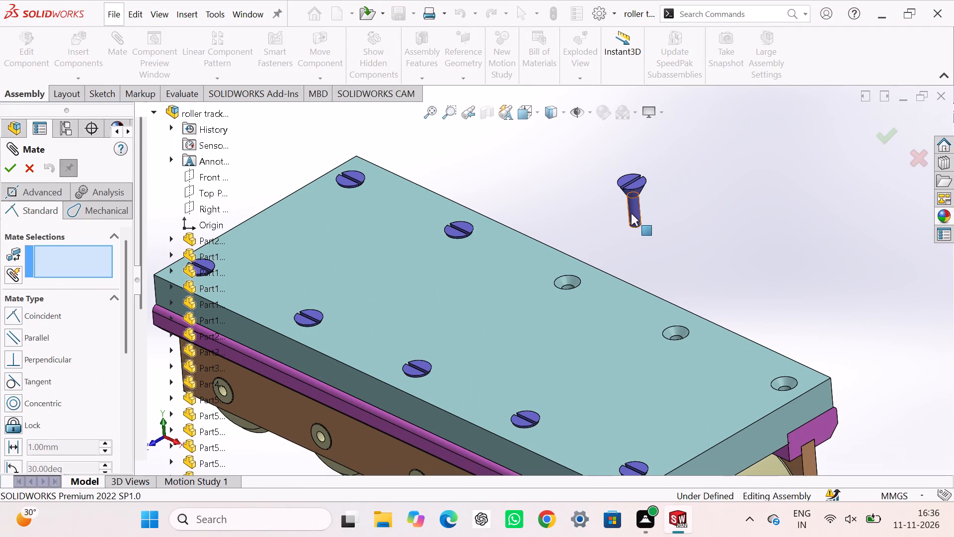
pyautogui.click(631, 213)
pyautogui.scroll(-8, 572, 285)
pyautogui.moveTo(568, 285); pyautogui.dragTo(574, 344, button='middle')
pyautogui.scroll(-1, 569, 295)
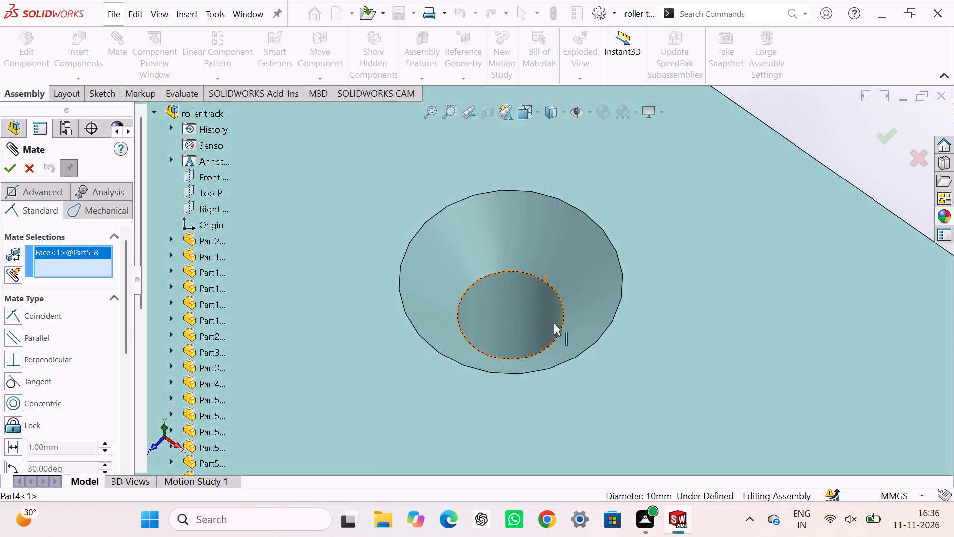
pyautogui.click(525, 299)
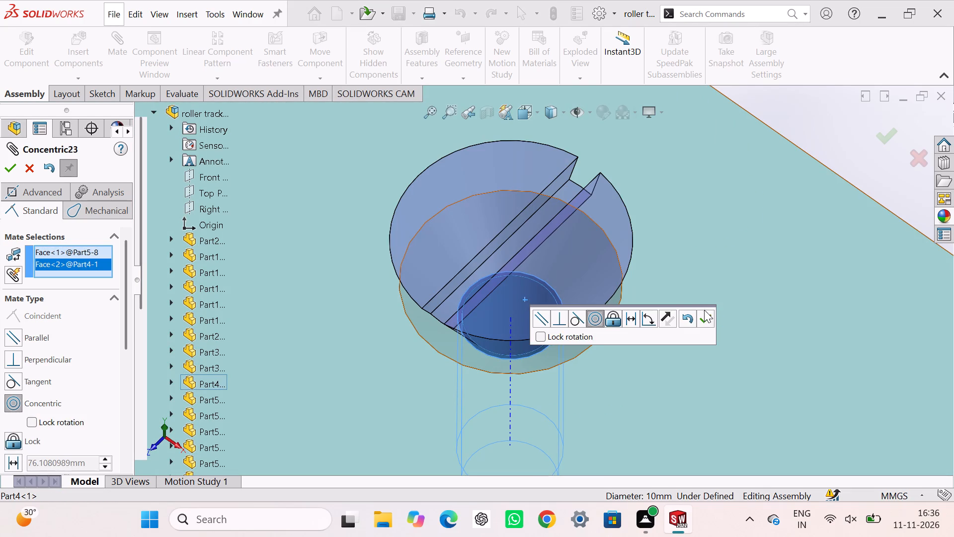
pyautogui.click(702, 319)
# Add a coincident mate between the top plate's upper face and the slot floor of the eighth screw's head.
pyautogui.scroll(4, 649, 371)
pyautogui.click(453, 365)
pyautogui.scroll(-3, 482, 325)
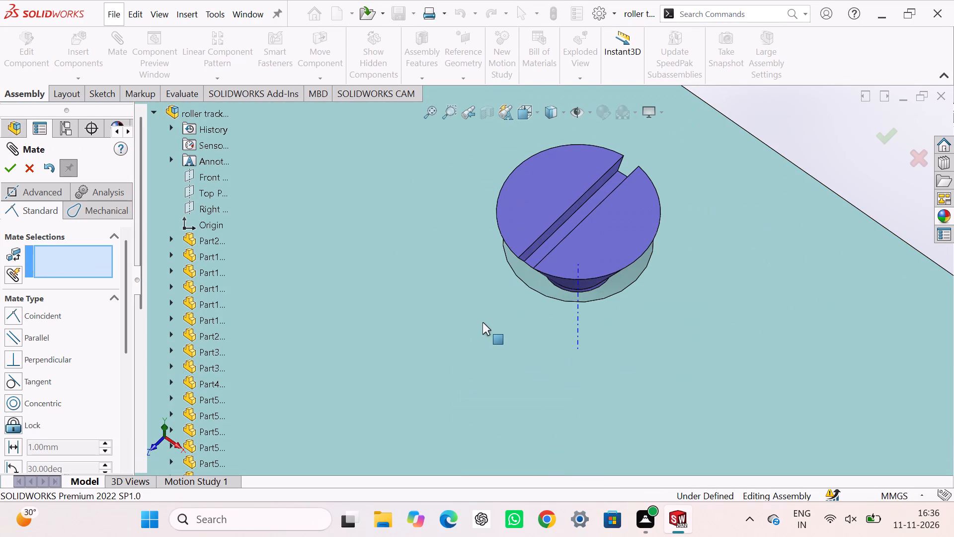
pyautogui.click(484, 320)
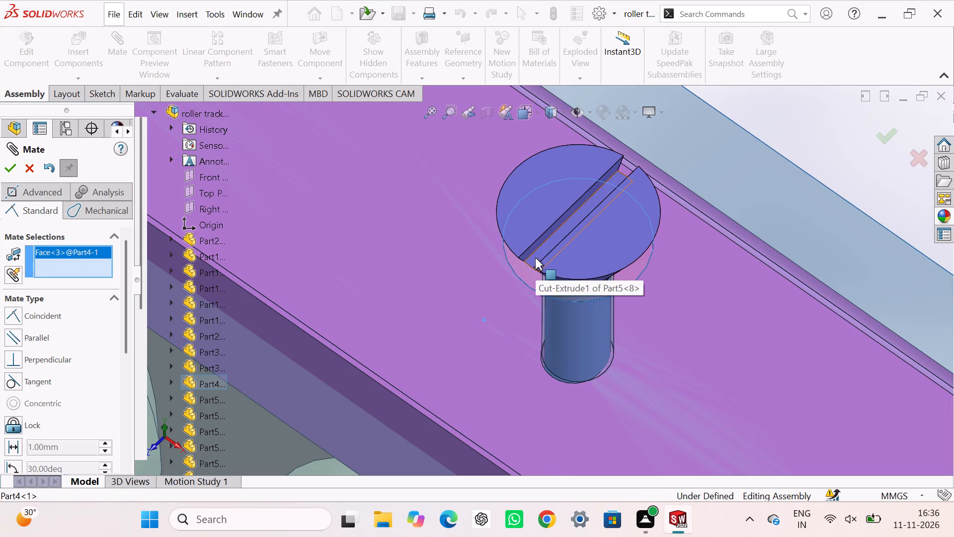
pyautogui.click(535, 258)
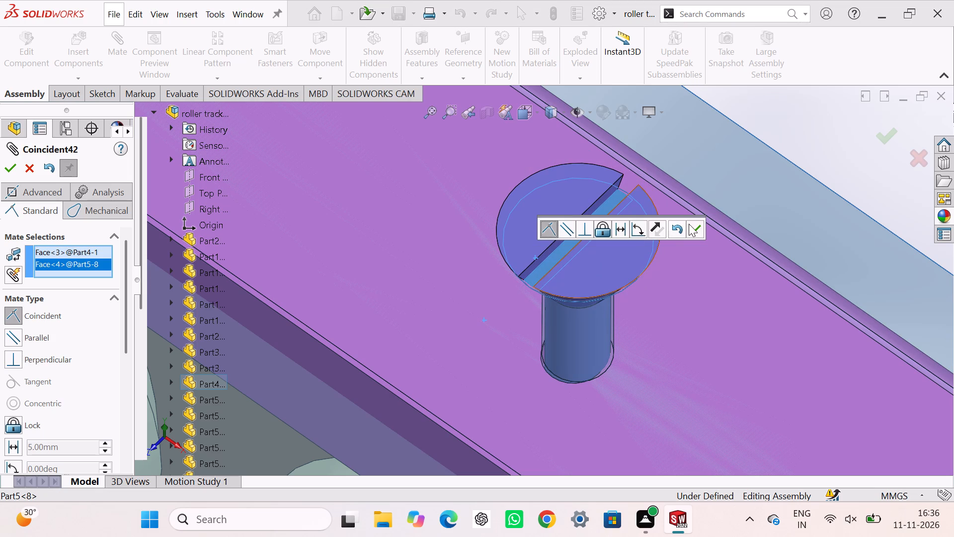
pyautogui.click(697, 226)
# Align the eighth screw's slot with a parallel mate between the assembly's Front Plane and the Right Plane of Part5<8>, and finish mating.
pyautogui.scroll(15, 685, 275)
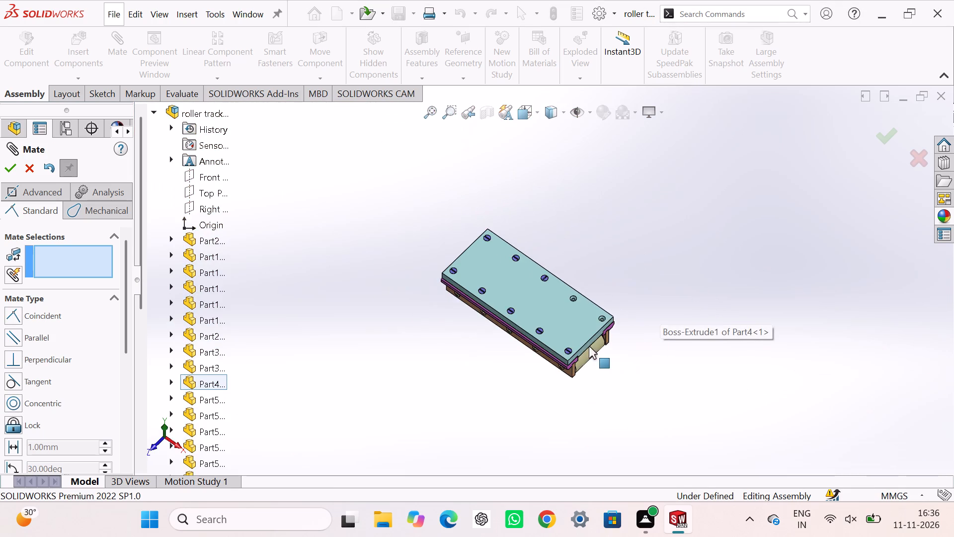
pyautogui.scroll(-6, 577, 338)
pyautogui.scroll(4, 459, 286)
pyautogui.click(423, 306)
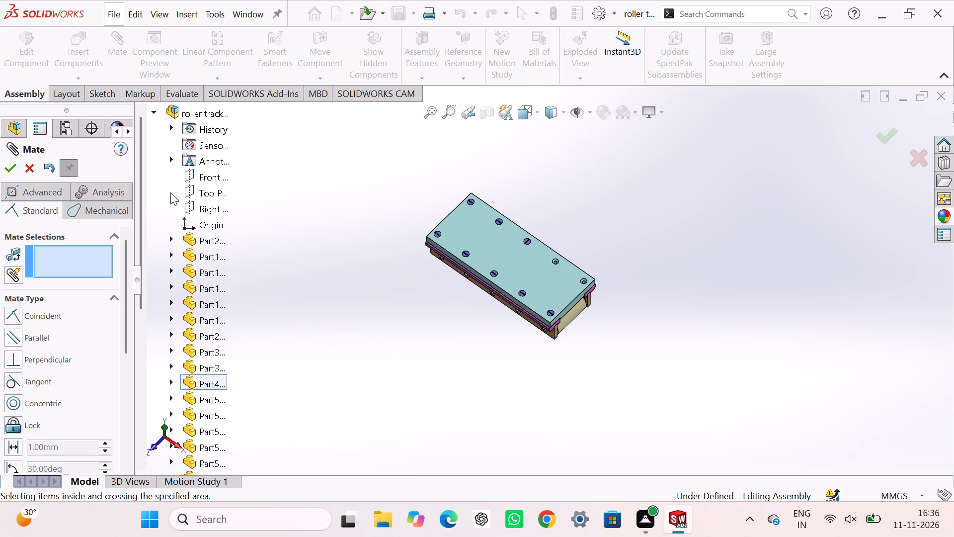
pyautogui.scroll(-8, 213, 370)
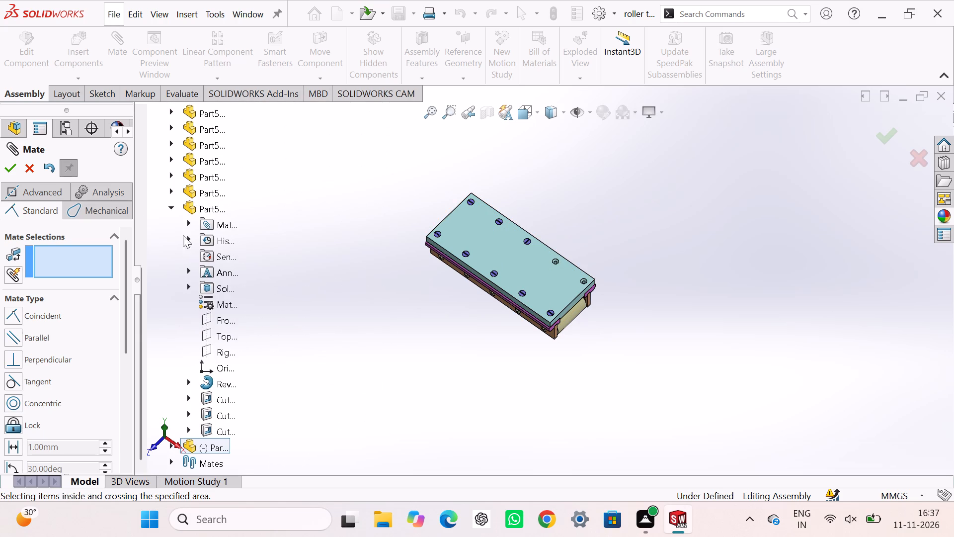
pyautogui.click(170, 209)
pyautogui.scroll(-8, 193, 373)
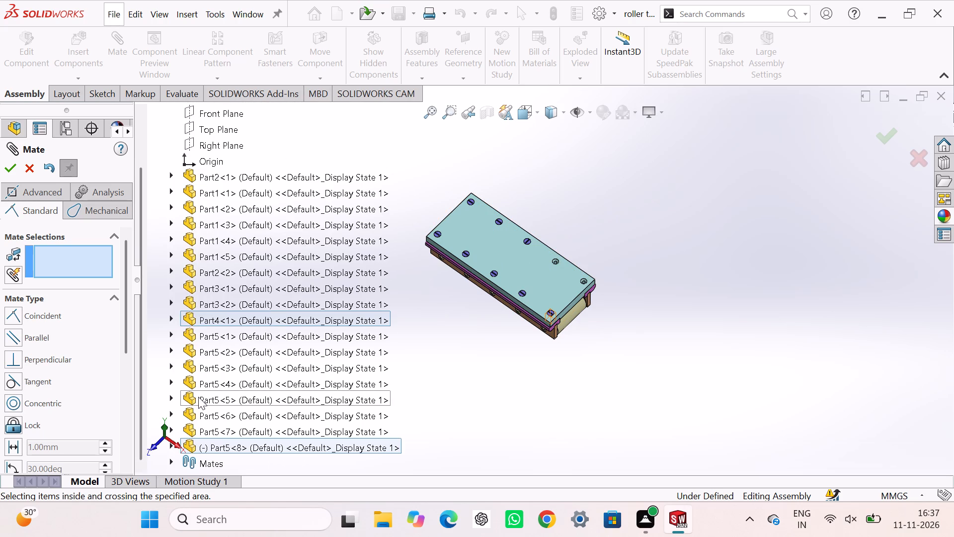
pyautogui.click(170, 445)
pyautogui.scroll(3, 277, 366)
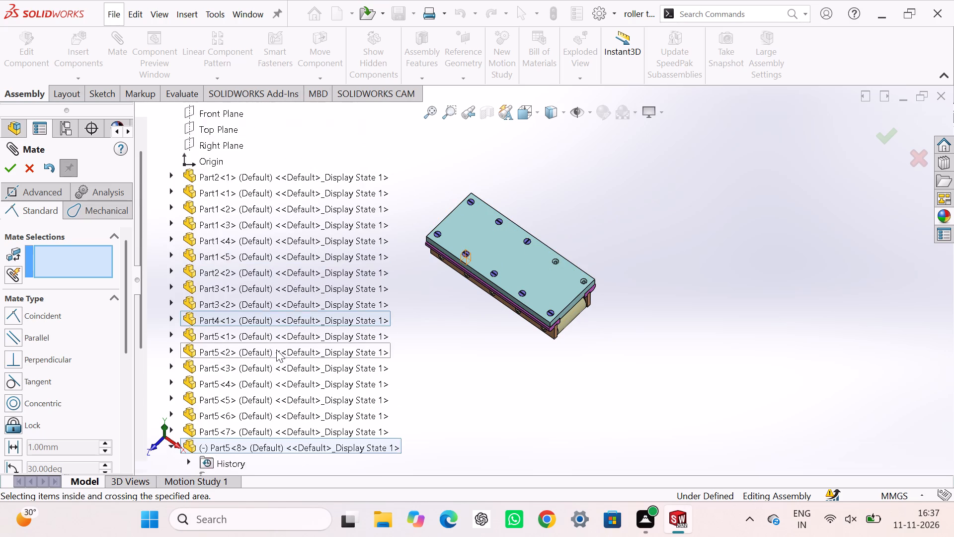
pyautogui.scroll(9, 276, 350)
pyautogui.click(234, 174)
pyautogui.scroll(-2, 252, 300)
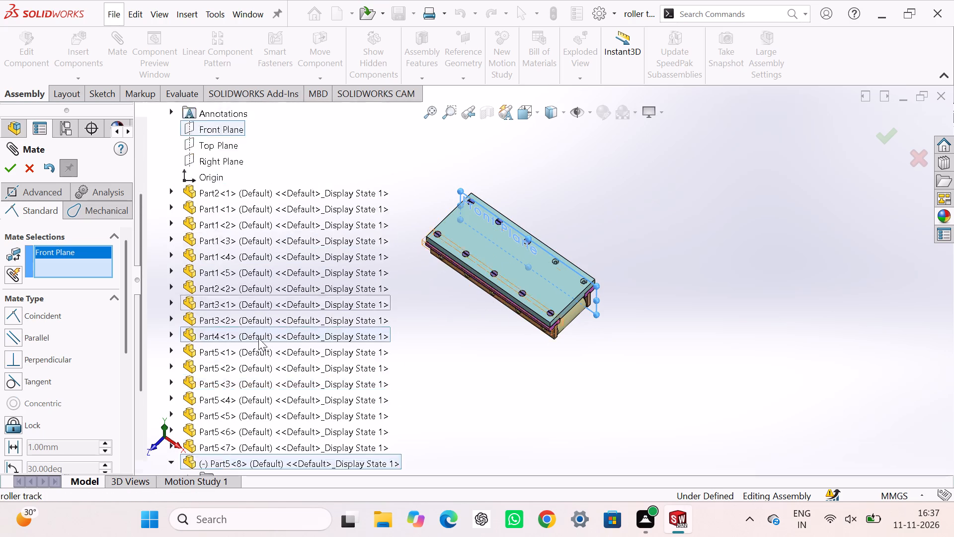
pyautogui.scroll(-9, 258, 338)
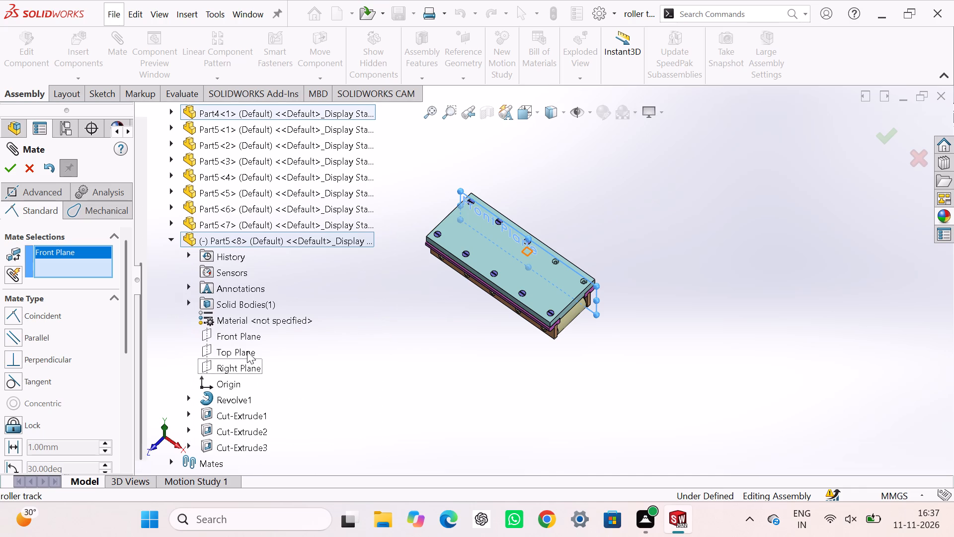
pyautogui.click(247, 367)
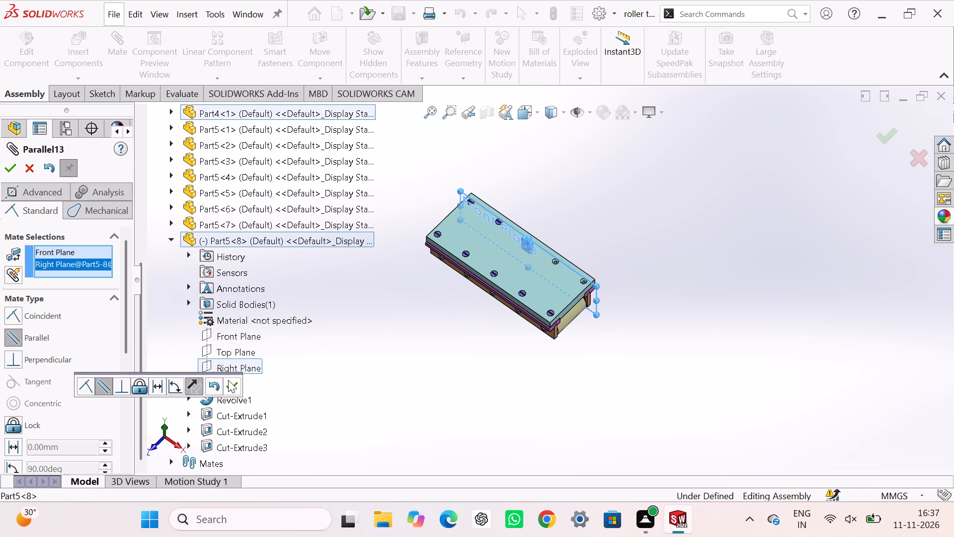
pyautogui.click(228, 380)
pyautogui.click(514, 371)
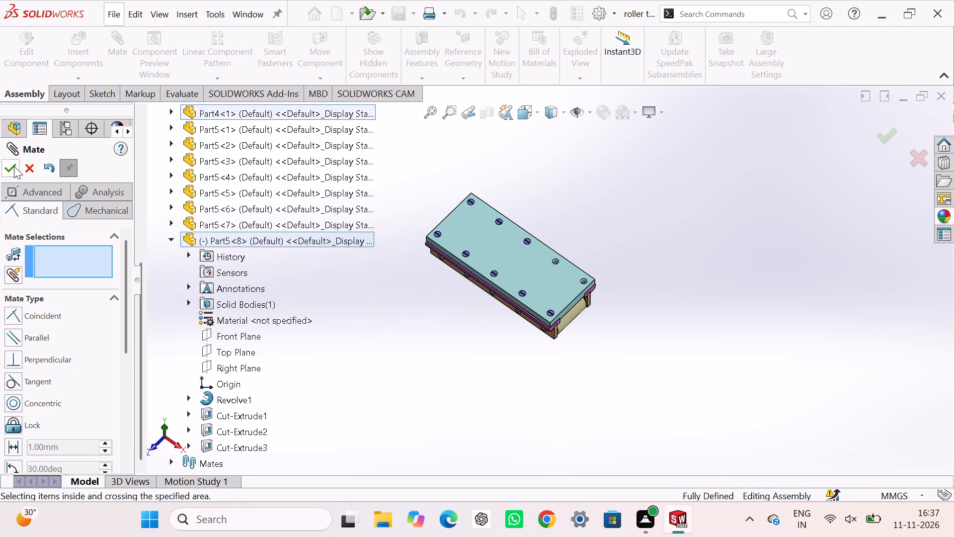
pyautogui.click(14, 166)
pyautogui.click(400, 305)
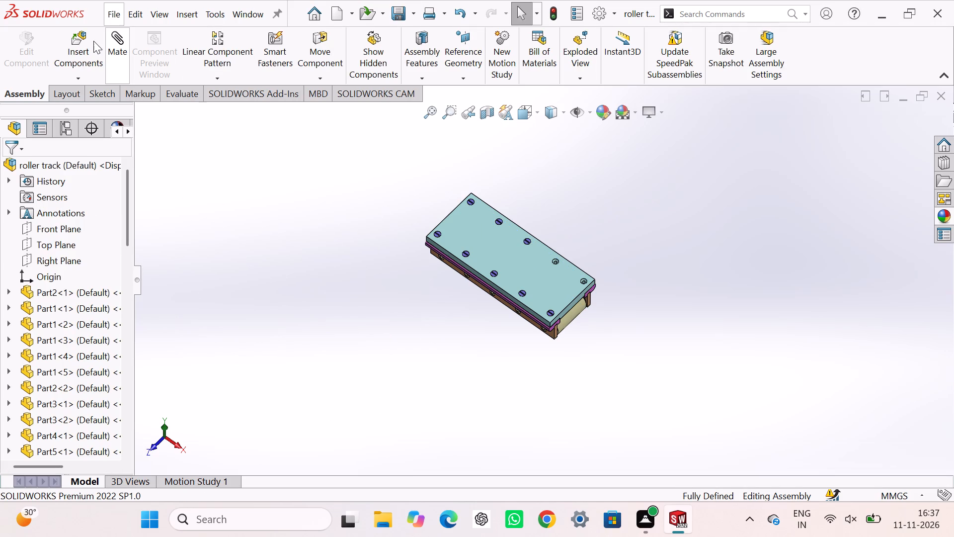
# Insert a ninth Part5 screw into the assembly, placing it in free space behind the top plate.
pyautogui.click(93, 41)
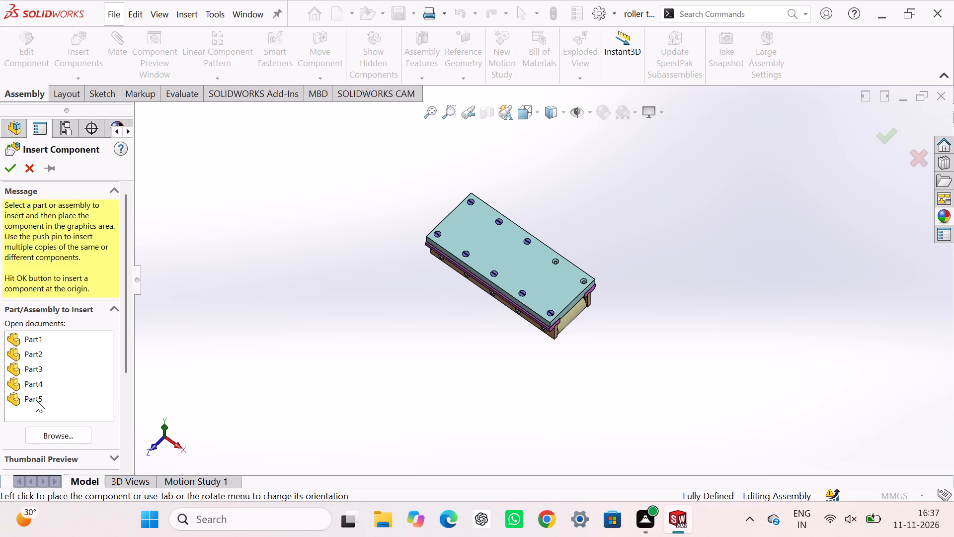
pyautogui.click(36, 400)
pyautogui.click(638, 208)
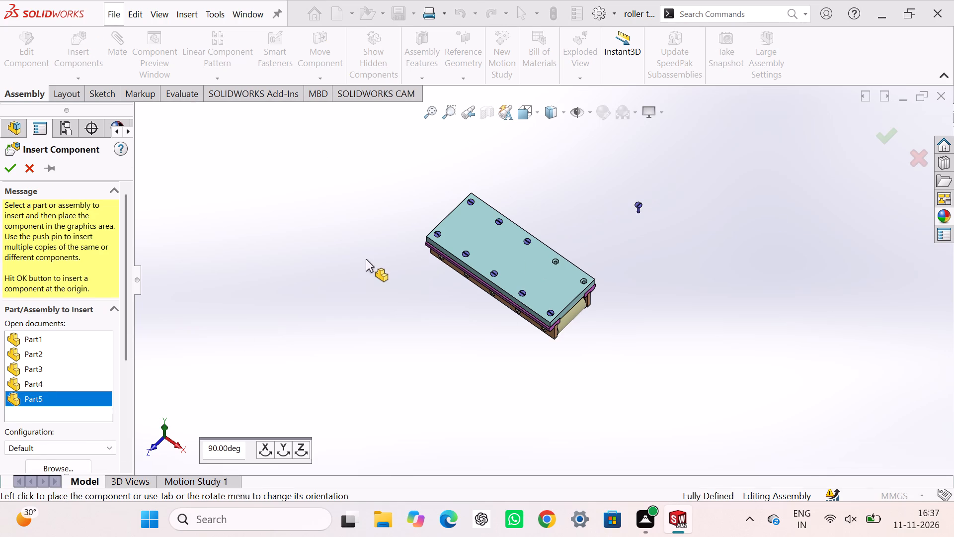
pyautogui.click(366, 259)
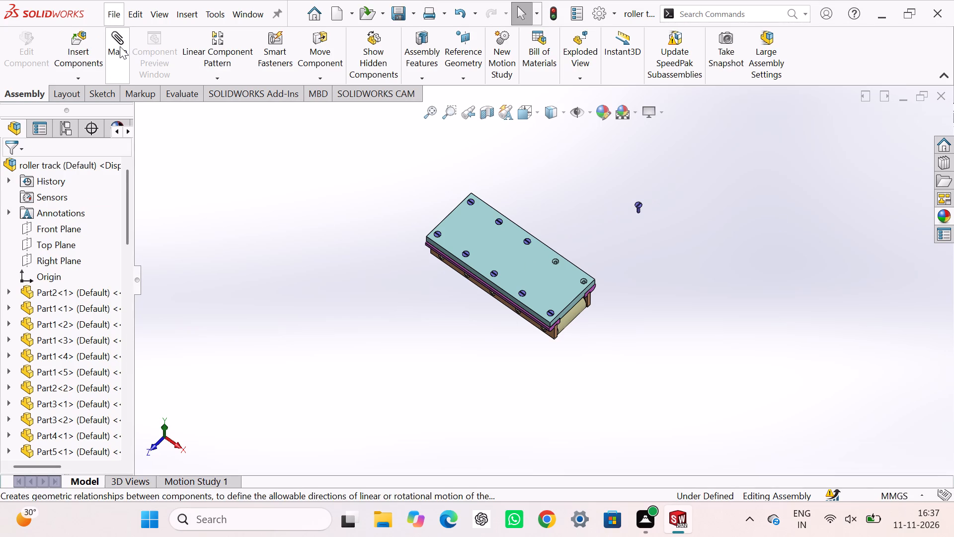
# Add a concentric mate between the ninth screw's shank and the empty hole beside the eighth screw in the top plate's rear row.
pyautogui.click(120, 46)
pyautogui.scroll(-10, 556, 260)
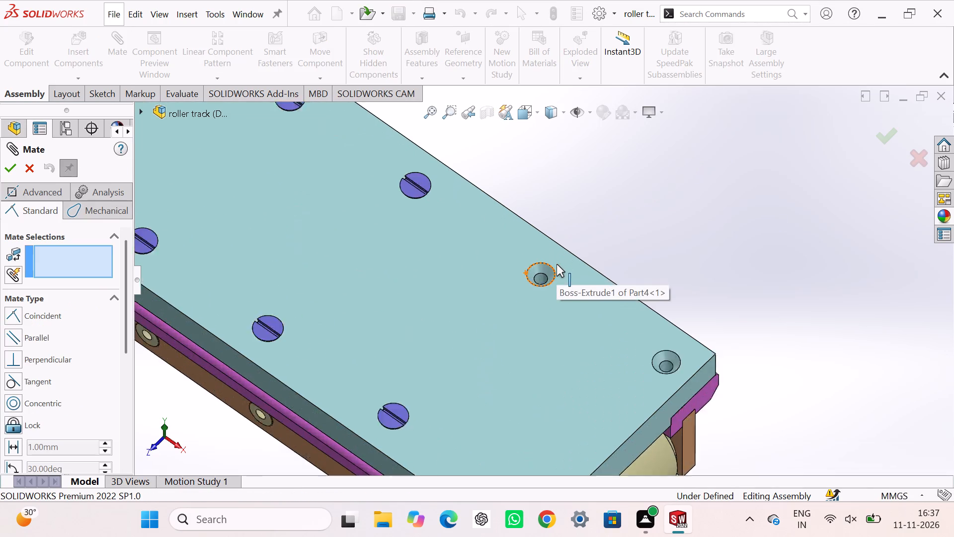
pyautogui.scroll(-1, 556, 264)
pyautogui.click(530, 288)
pyautogui.scroll(7, 749, 302)
pyautogui.scroll(-5, 743, 213)
pyautogui.click(592, 208)
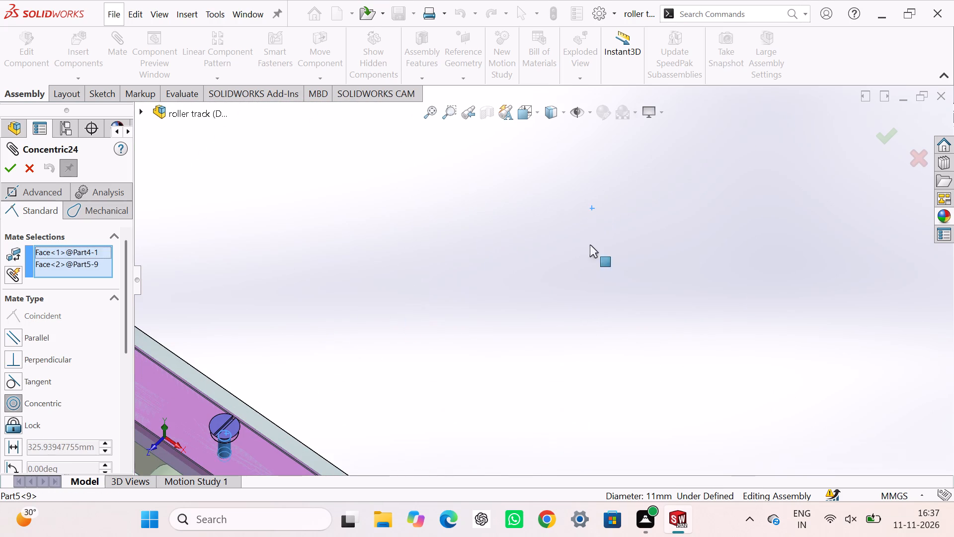
pyautogui.click(767, 227)
# Add a coincident mate between the top plate's upper face and the slot floor of the ninth screw's head.
pyautogui.scroll(4, 623, 339)
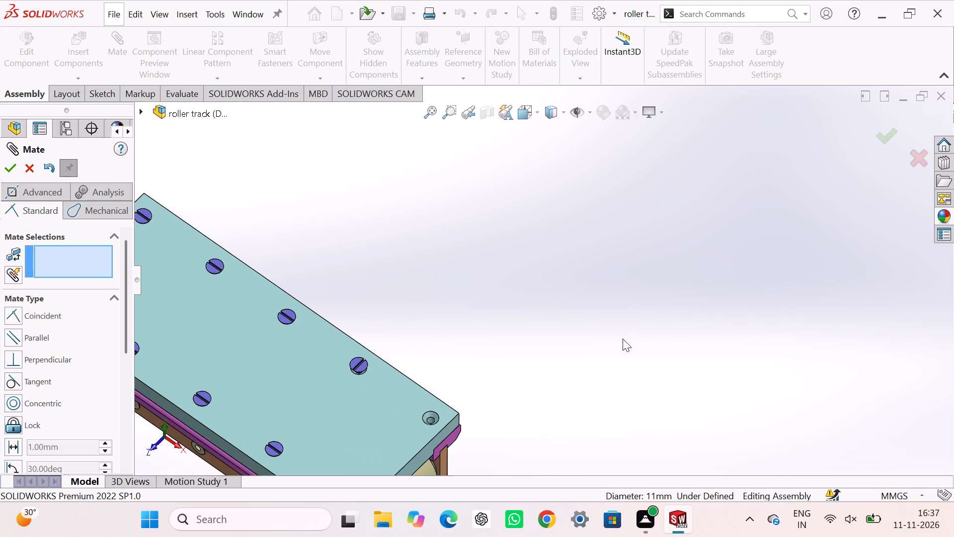
pyautogui.scroll(-2, 470, 378)
pyautogui.scroll(-3, 373, 376)
pyautogui.click(351, 339)
pyautogui.scroll(-1, 371, 307)
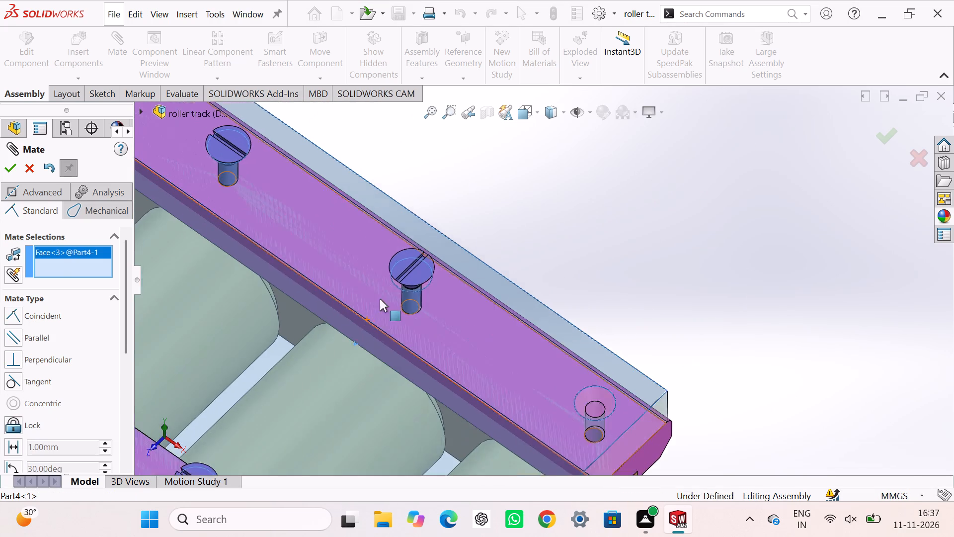
pyautogui.scroll(-8, 380, 299)
pyautogui.click(575, 235)
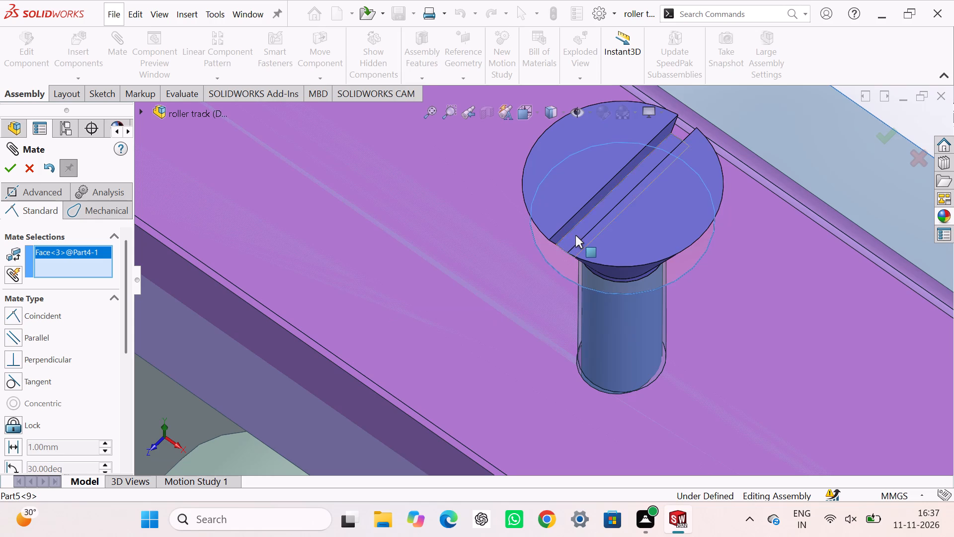
pyautogui.click(738, 207)
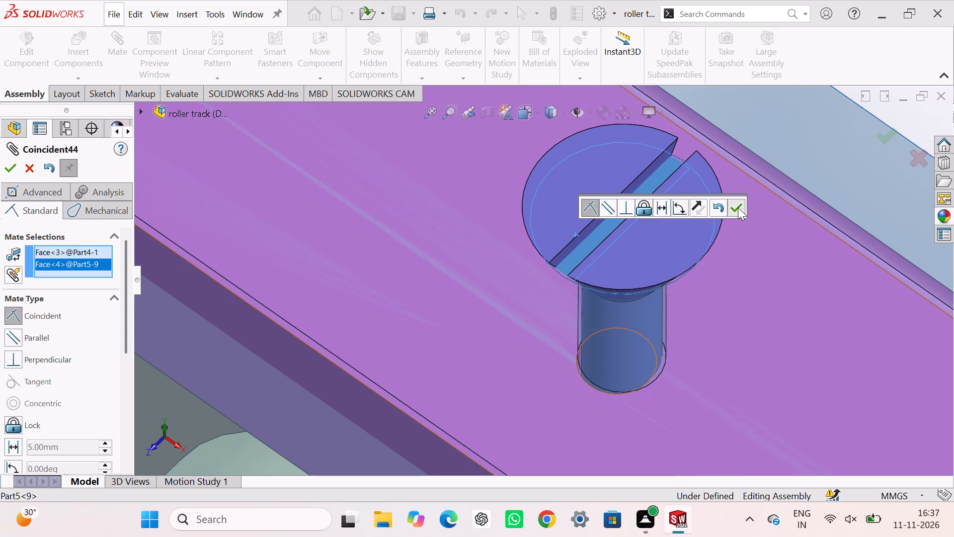
# Align the ninth screw's slot with a parallel mate between the assembly's Front Plane and the Right Plane of Part5<9>, and finish mating.
pyautogui.scroll(12, 730, 261)
pyautogui.scroll(4, 328, 287)
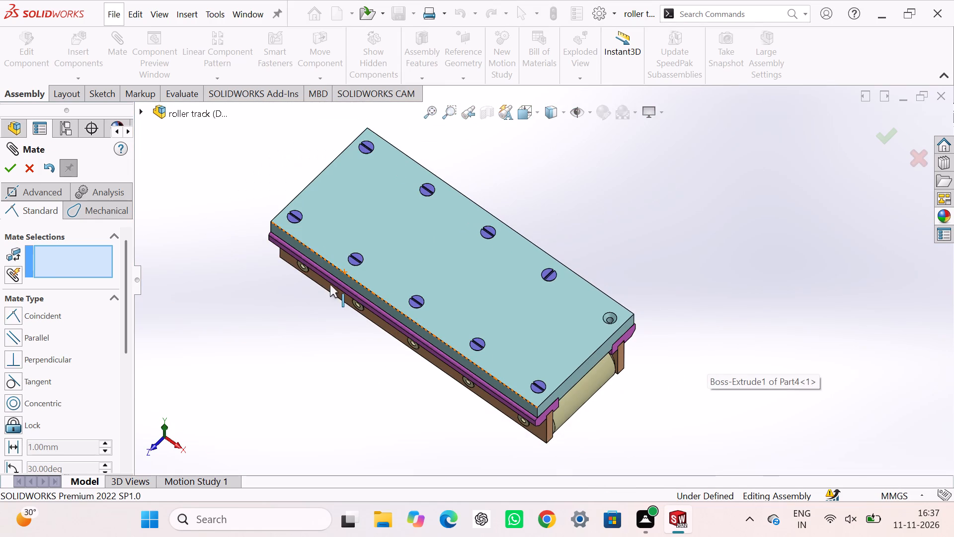
pyautogui.click(140, 107)
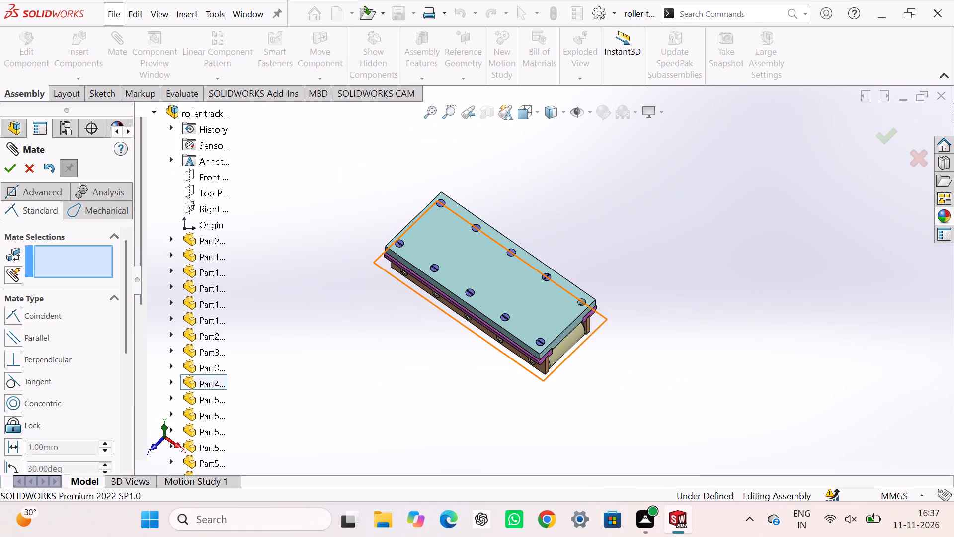
pyautogui.click(203, 173)
pyautogui.scroll(-8, 230, 349)
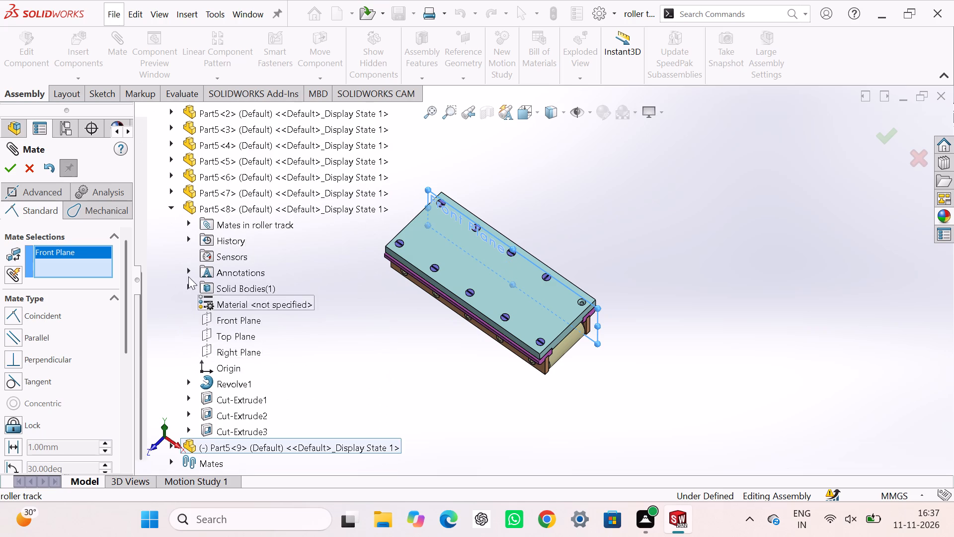
pyautogui.click(171, 208)
pyautogui.scroll(-8, 184, 340)
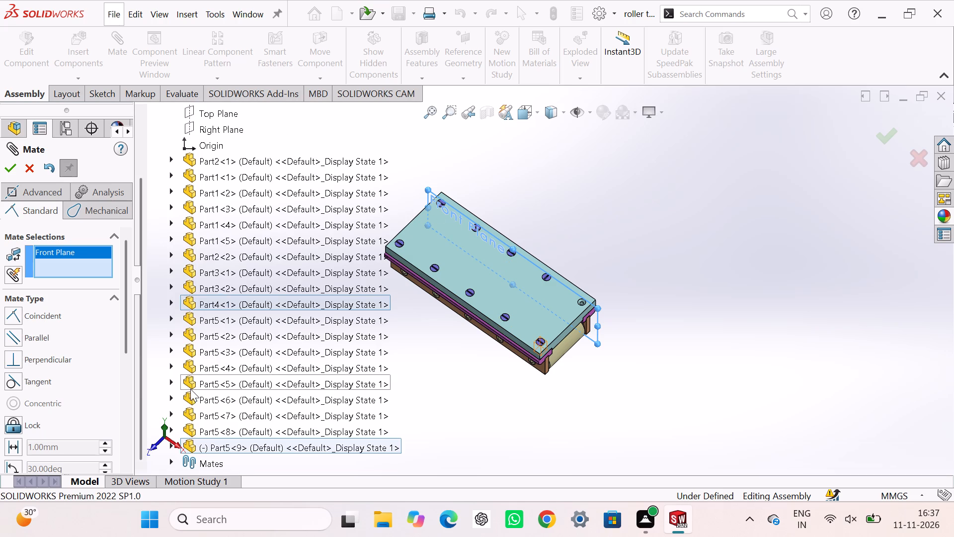
pyautogui.scroll(-2, 190, 389)
pyautogui.click(170, 447)
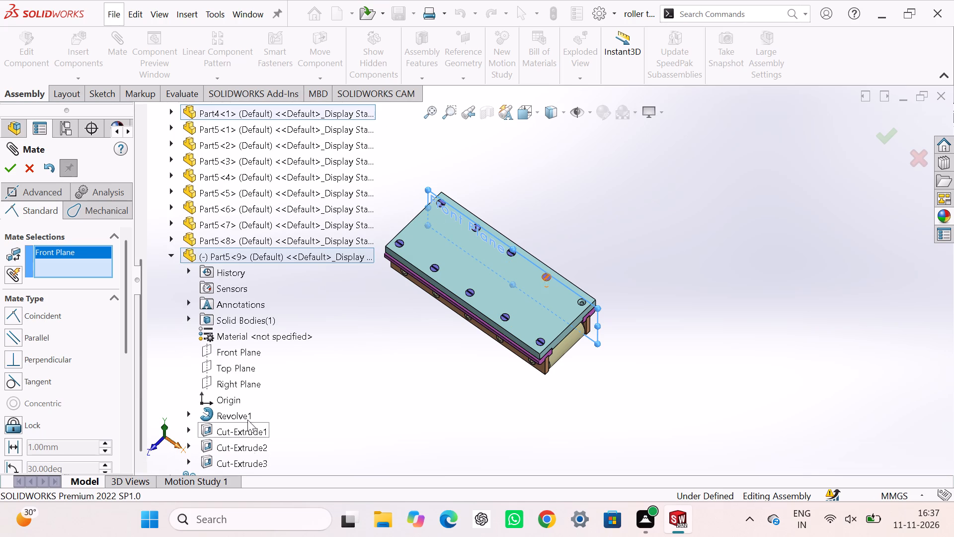
pyautogui.click(252, 385)
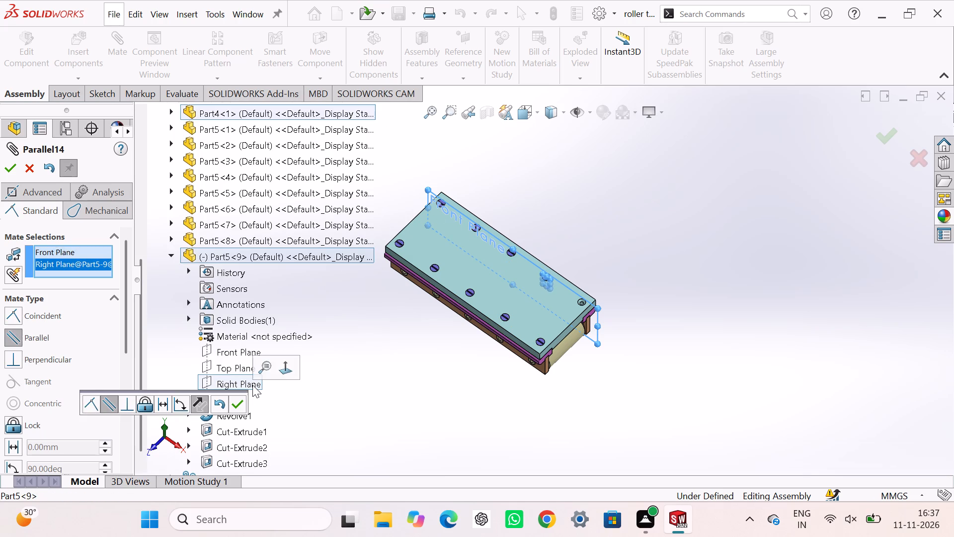
pyautogui.click(237, 407)
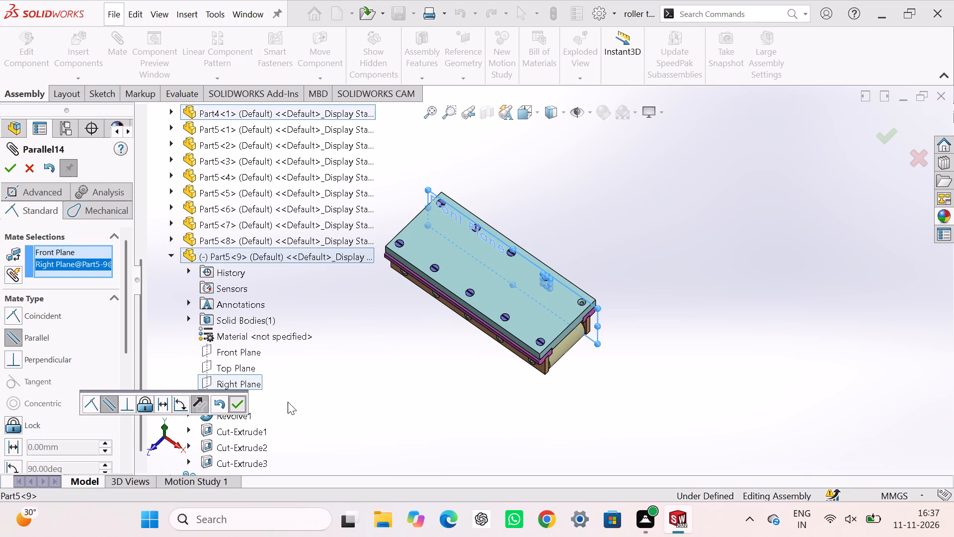
pyautogui.click(378, 396)
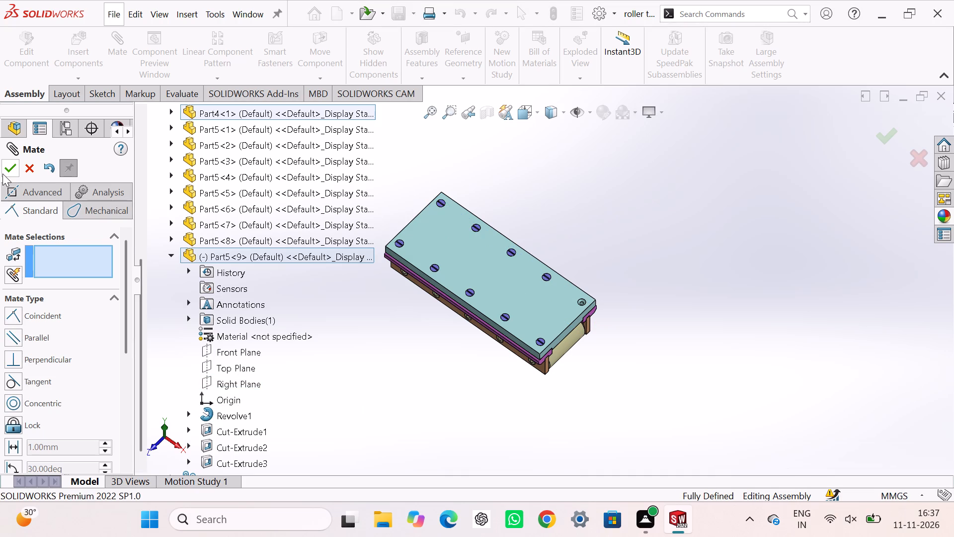
pyautogui.click(2, 169)
pyautogui.click(285, 272)
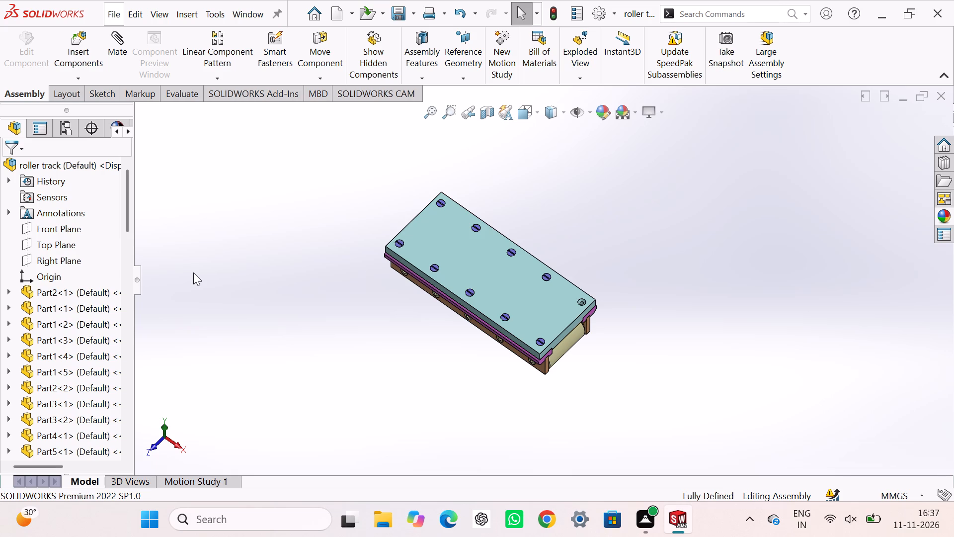
# Insert a tenth Part5 screw into the assembly, placing it in free space behind the top plate.
pyautogui.click(89, 36)
pyautogui.click(49, 399)
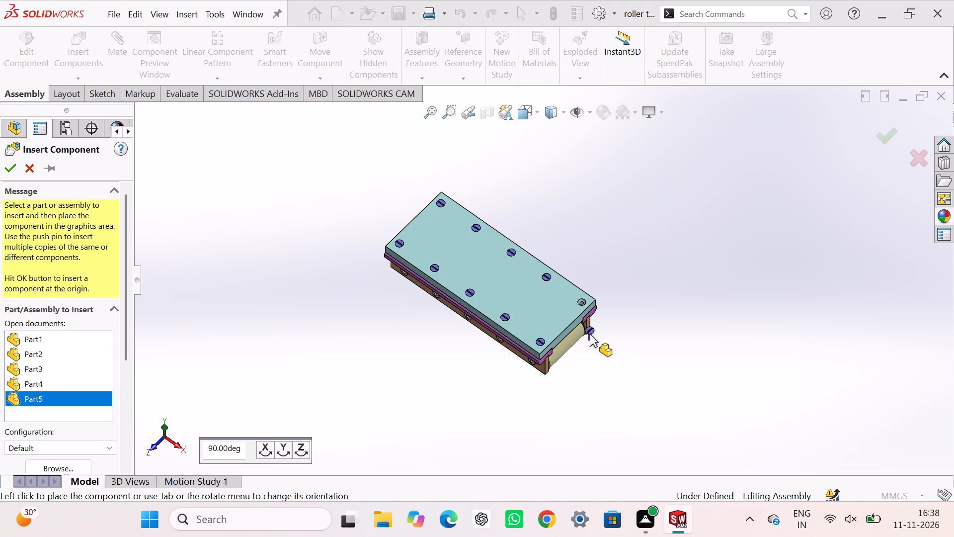
pyautogui.click(581, 253)
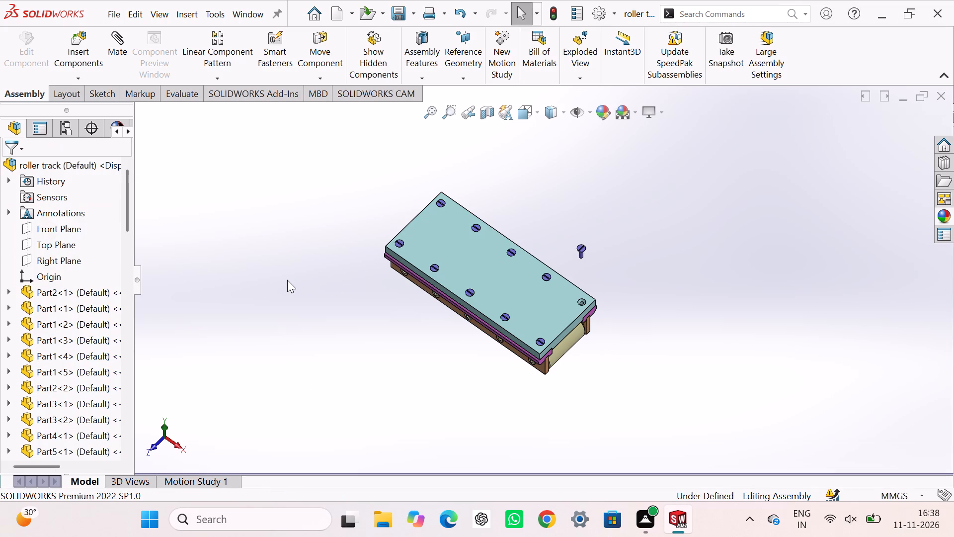
pyautogui.moveTo(287, 280); pyautogui.dragTo(282, 274)
# Add a concentric mate between the tenth screw's shank and the last empty hole at the end of the top plate's rear row.
pyautogui.click(119, 37)
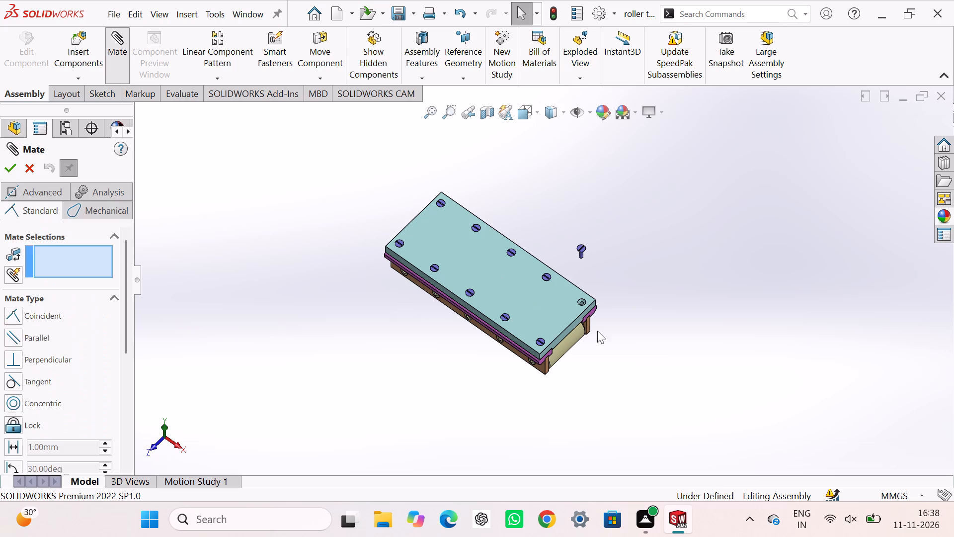
pyautogui.scroll(-4, 522, 287)
pyautogui.scroll(-1, 627, 322)
pyautogui.middleClick(630, 339)
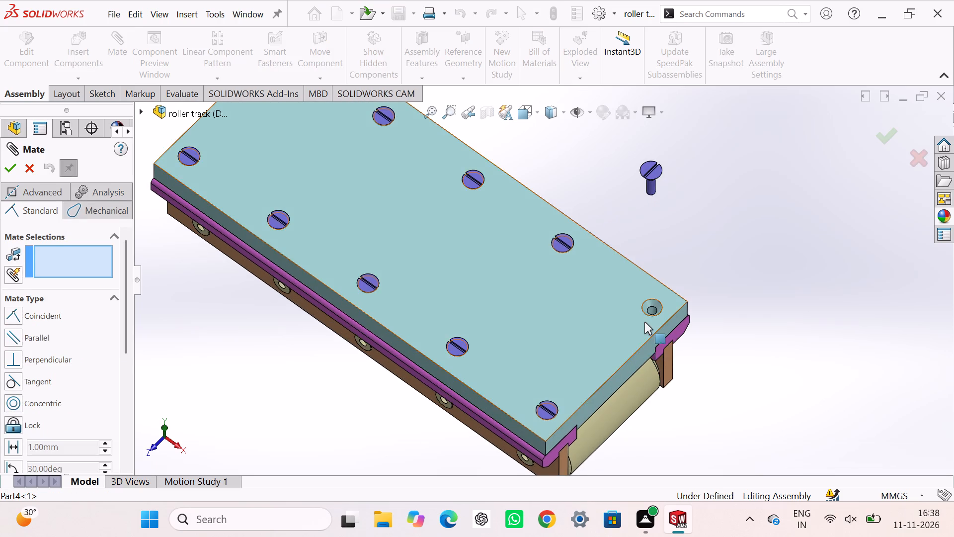
pyautogui.scroll(-9, 644, 322)
pyautogui.click(596, 199)
pyautogui.scroll(6, 609, 191)
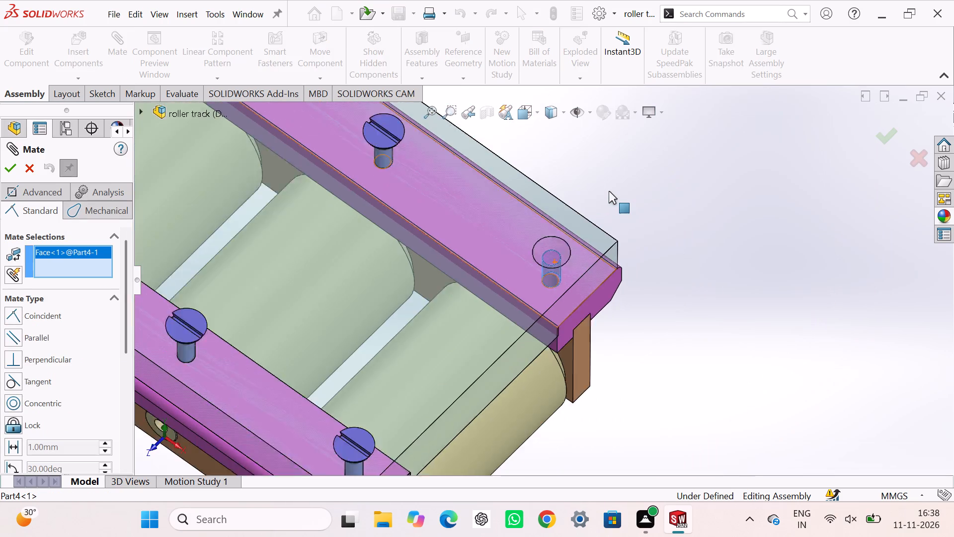
pyautogui.scroll(5, 609, 191)
pyautogui.scroll(-6, 582, 195)
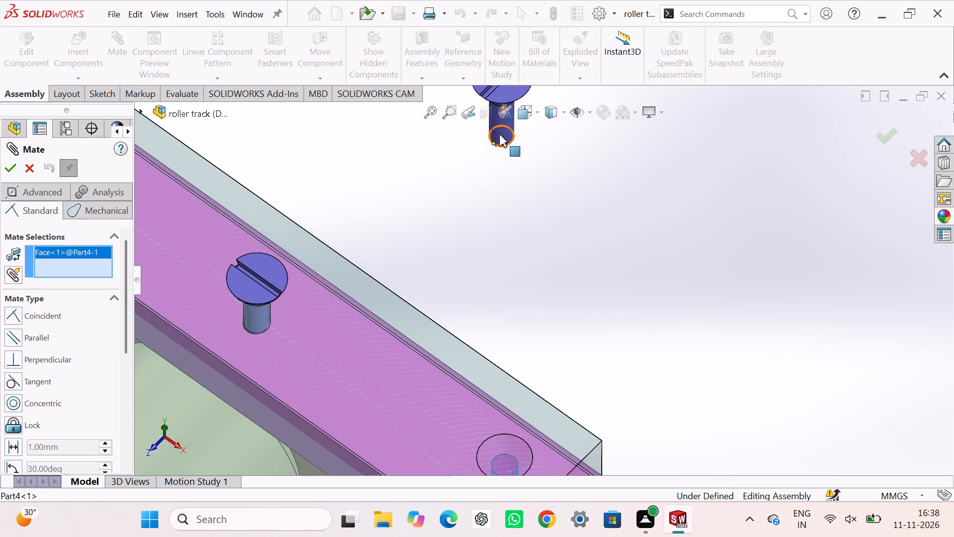
pyautogui.click(499, 134)
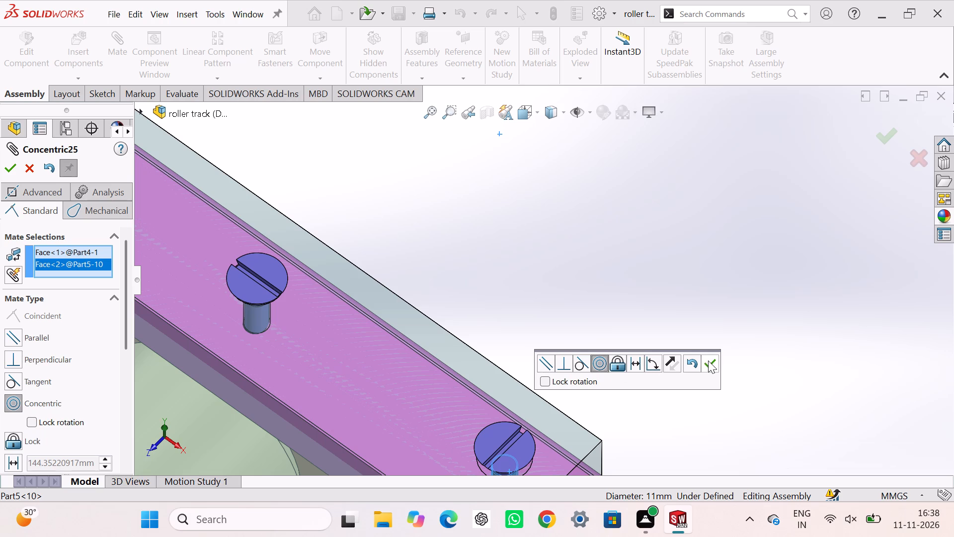
pyautogui.click(708, 360)
# Add a coincident mate between the top plate's upper face and the slot floor of the tenth screw's head.
pyautogui.scroll(4, 692, 396)
pyautogui.scroll(-3, 472, 376)
pyautogui.click(523, 339)
pyautogui.scroll(-3, 555, 335)
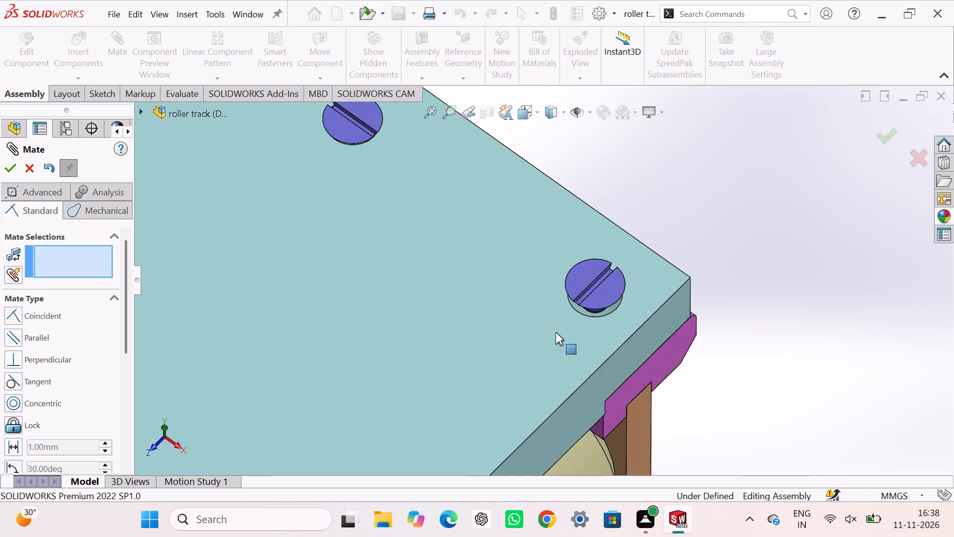
pyautogui.scroll(-3, 556, 332)
pyautogui.click(564, 334)
pyautogui.scroll(-4, 600, 258)
pyautogui.click(601, 252)
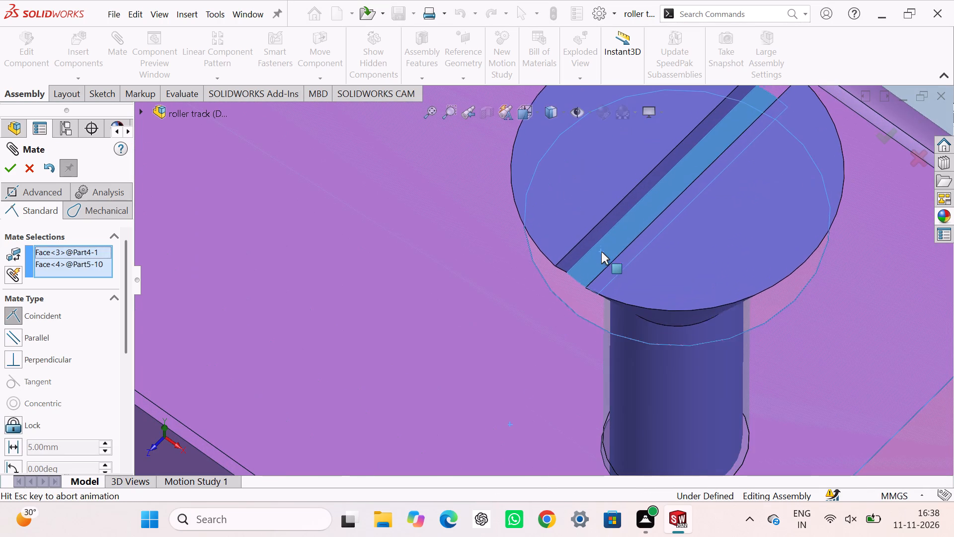
pyautogui.click(763, 218)
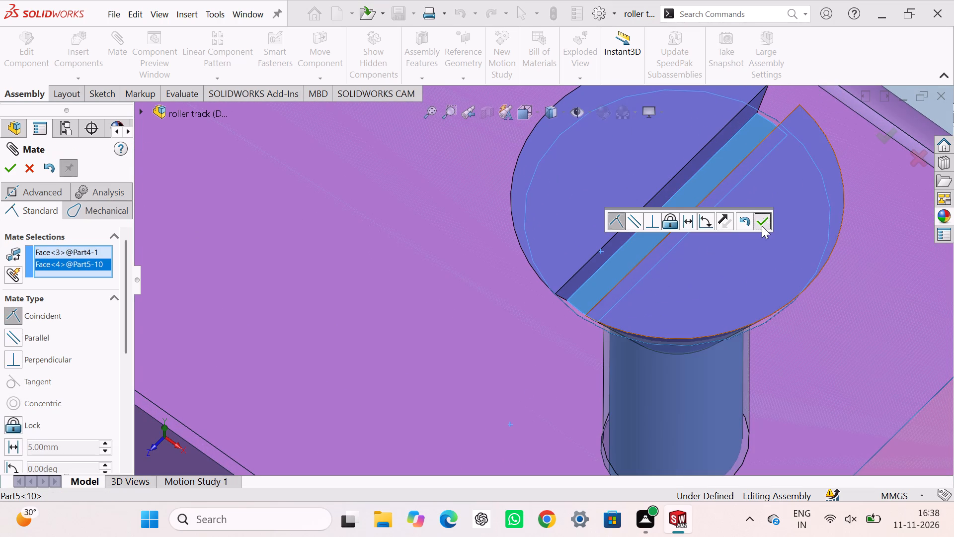
# Align the tenth screw's slot with a parallel mate between the assembly's Front Plane and the Right Plane of Part5<10>, and finish mating.
pyautogui.scroll(10, 756, 300)
pyautogui.scroll(4, 589, 345)
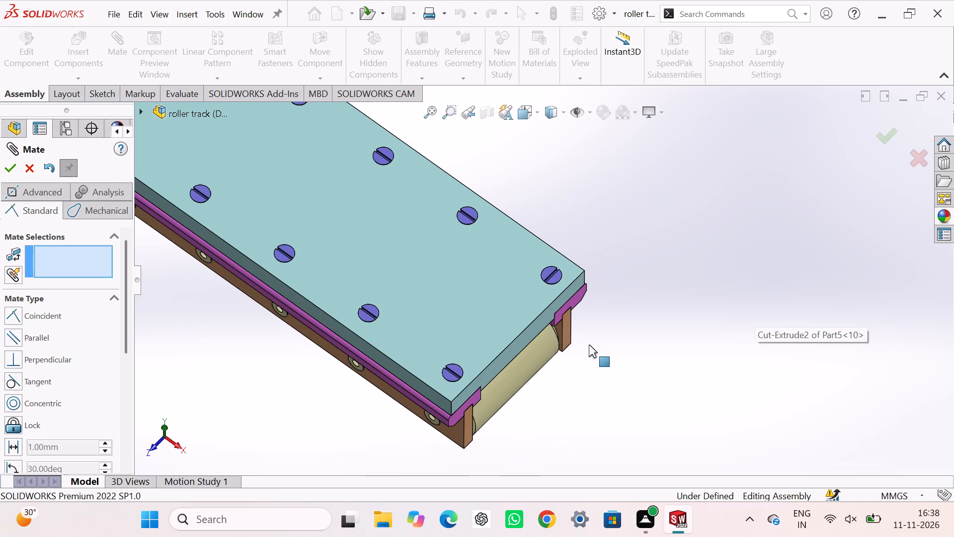
pyautogui.scroll(4, 452, 263)
pyautogui.scroll(1, 394, 229)
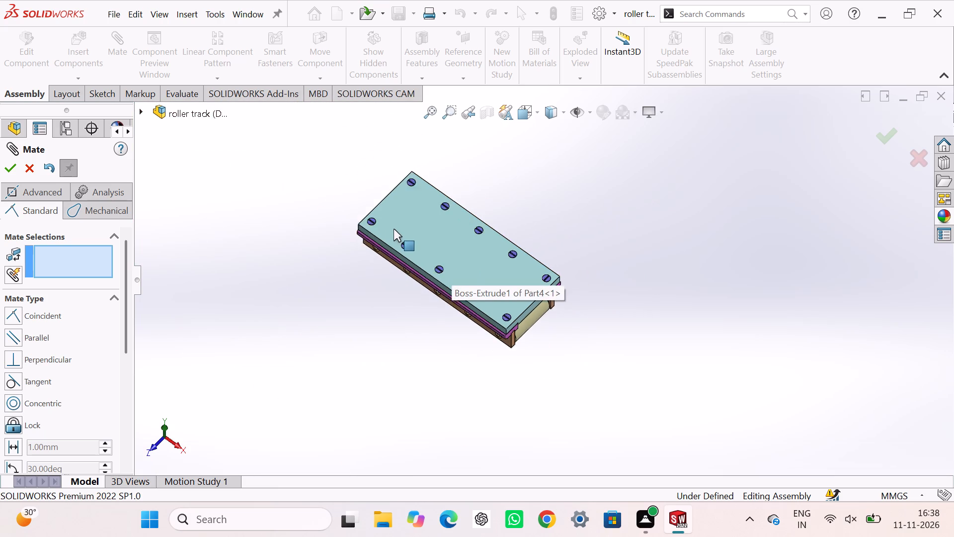
pyautogui.scroll(2, 394, 229)
pyautogui.scroll(-3, 400, 235)
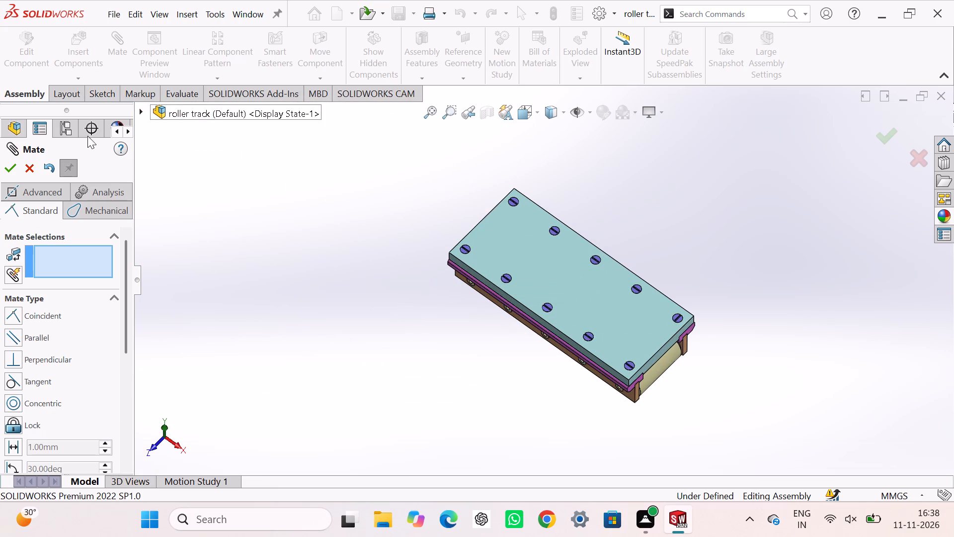
pyautogui.click(139, 108)
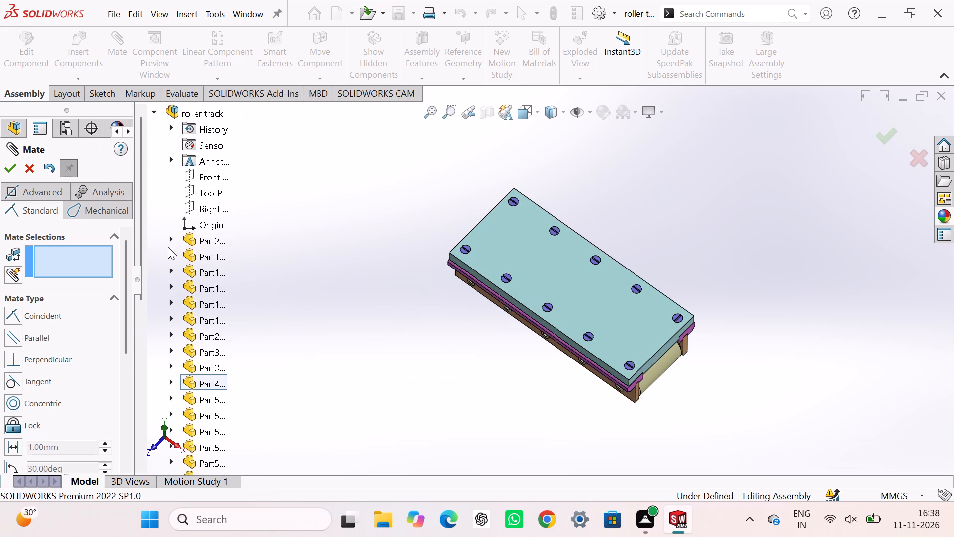
pyautogui.click(212, 179)
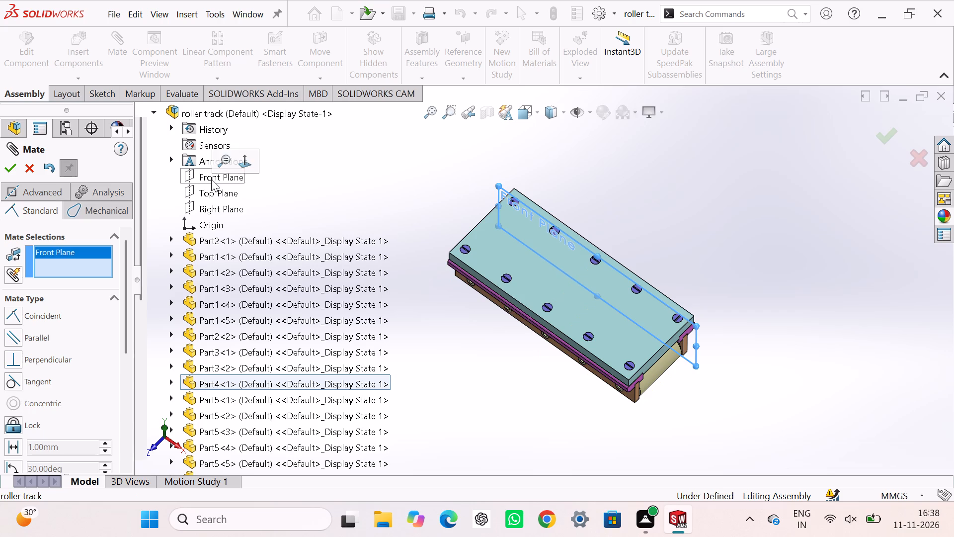
pyautogui.scroll(-5, 257, 359)
pyautogui.scroll(8, 257, 359)
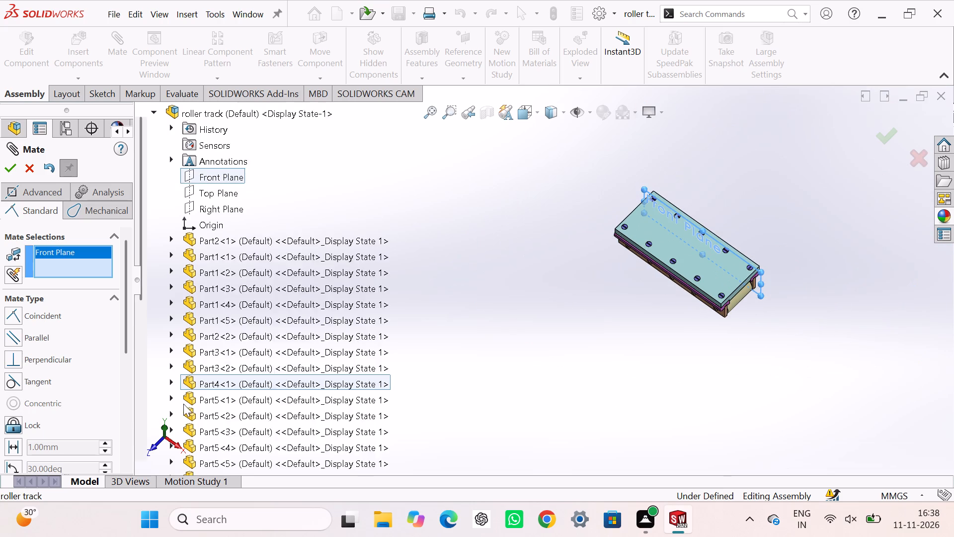
pyautogui.scroll(-12, 178, 401)
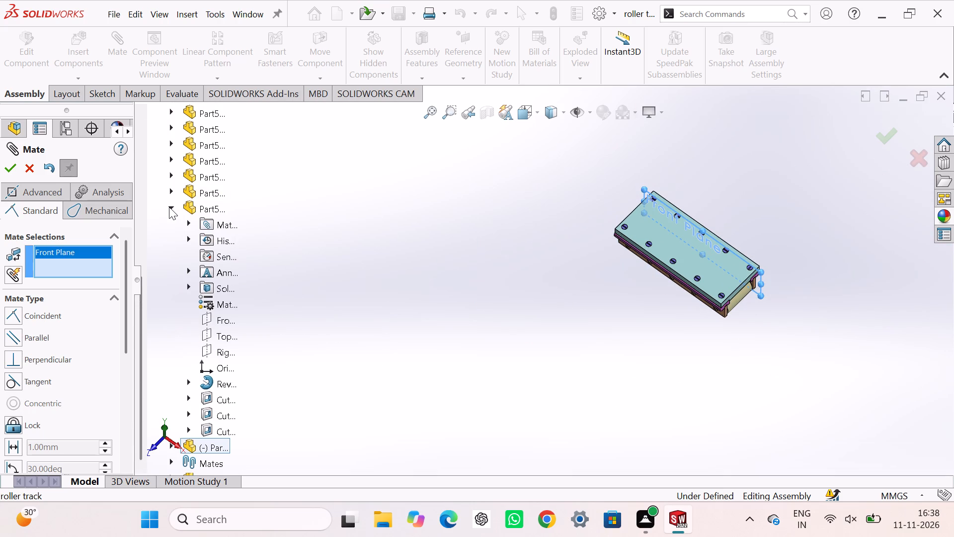
pyautogui.click(169, 207)
pyautogui.scroll(-7, 189, 423)
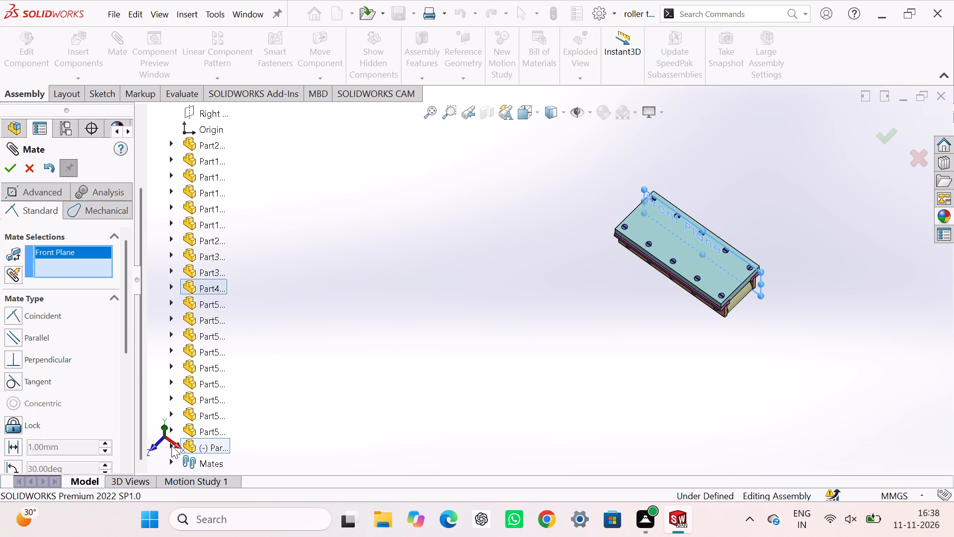
pyautogui.click(170, 446)
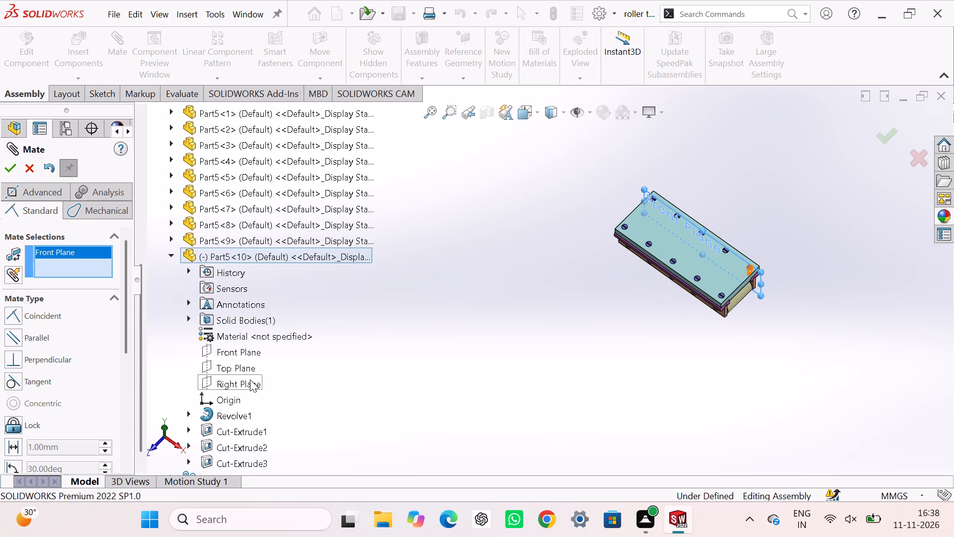
pyautogui.click(250, 379)
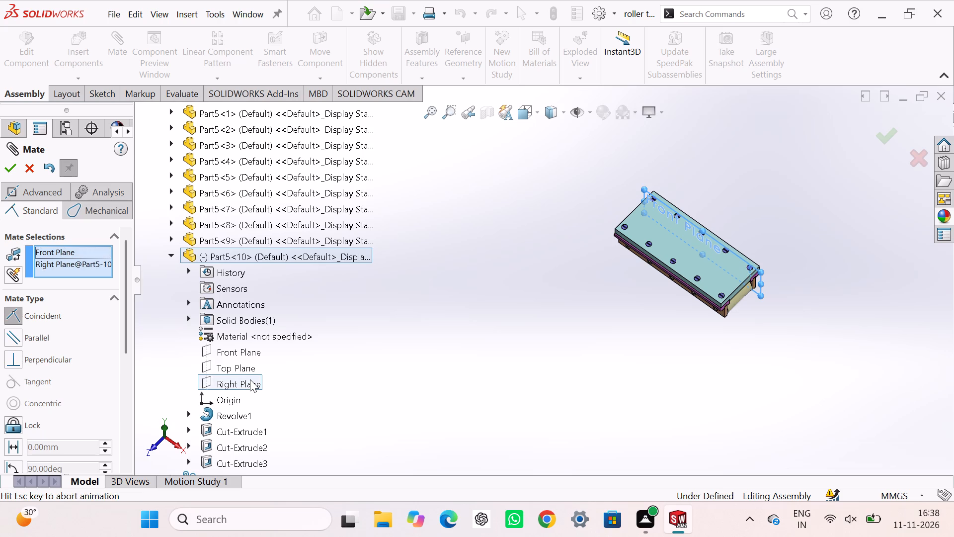
pyautogui.click(237, 396)
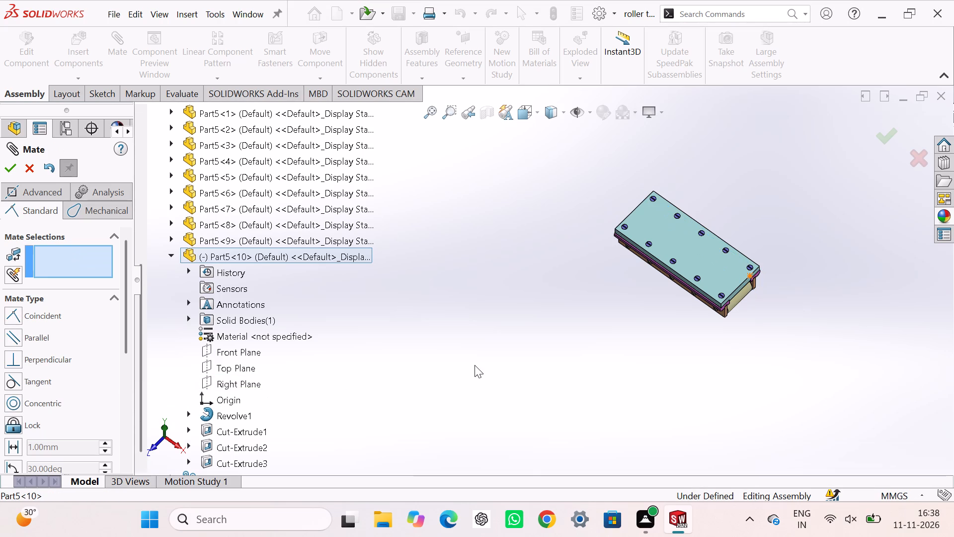
pyautogui.click(475, 365)
pyautogui.scroll(3, 471, 364)
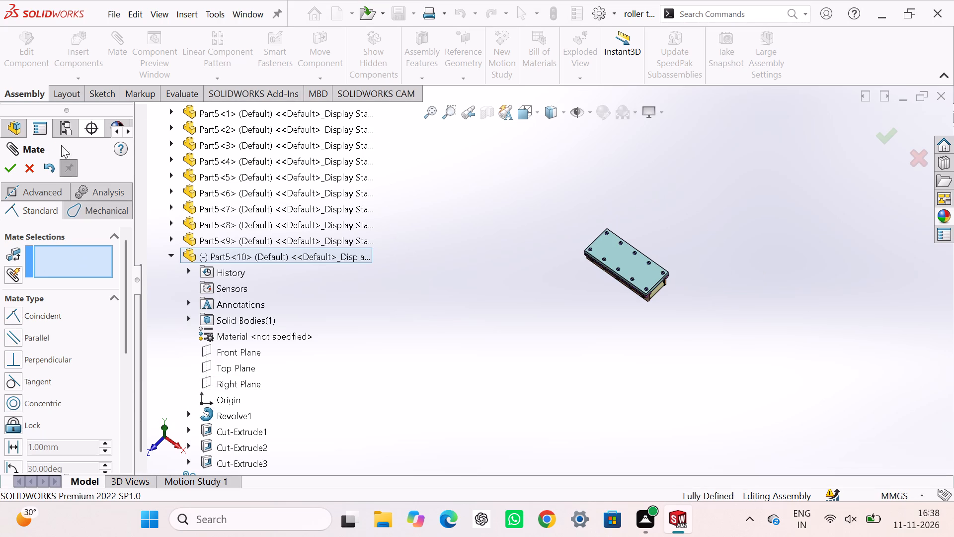
pyautogui.click(8, 168)
pyautogui.click(420, 279)
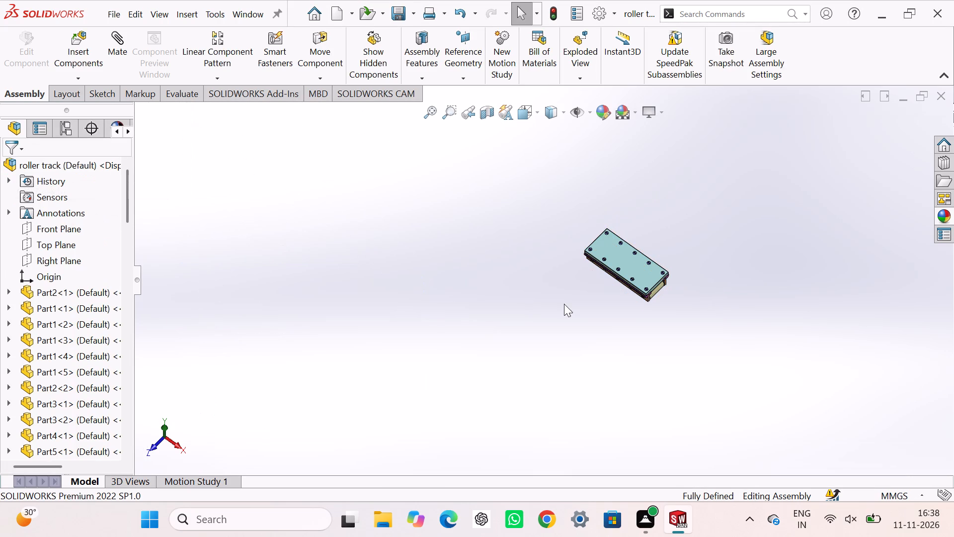
# Insert an eleventh Part5 screw, rotated in 90-degree turns so its shank faces the brown side plate, in free space beside the plate's end roller.
pyautogui.hotkey('ctrl', '7')
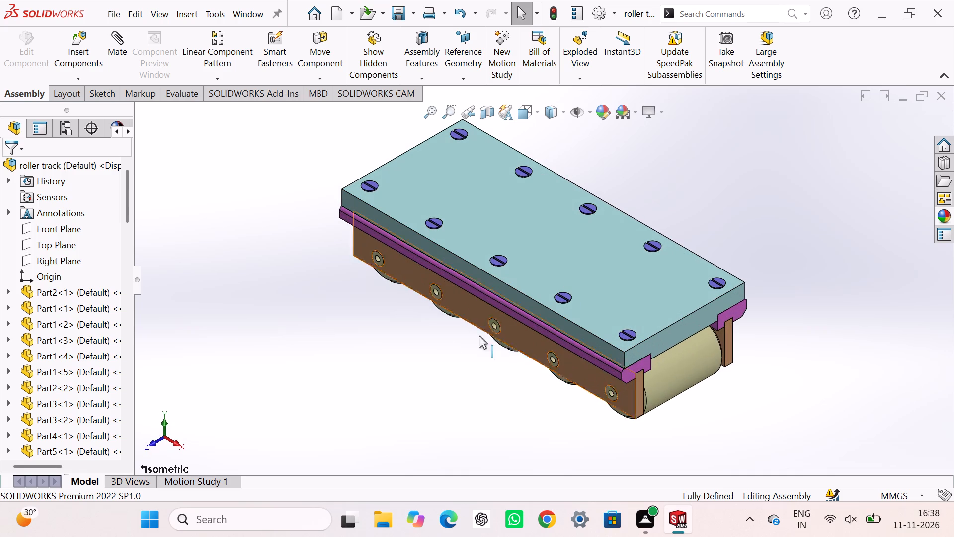
pyautogui.click(424, 333)
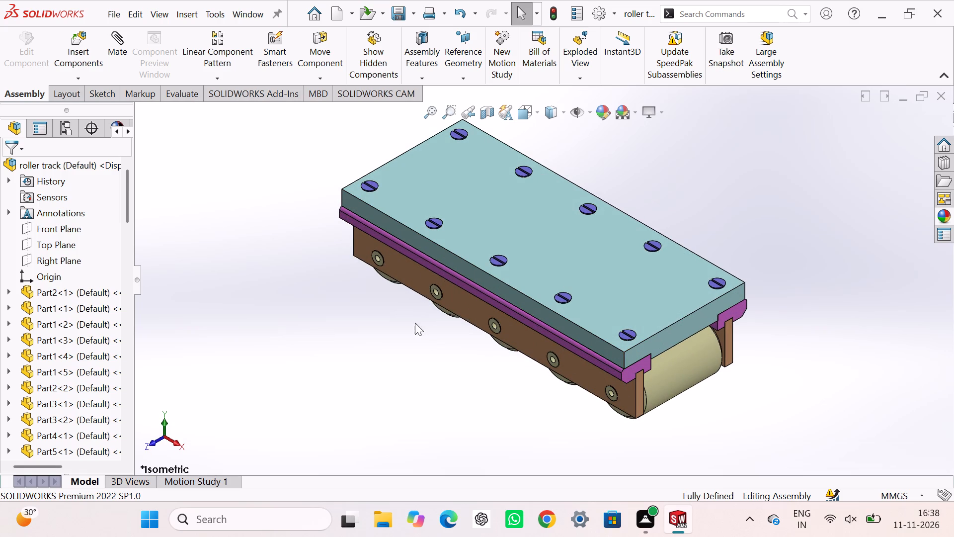
pyautogui.scroll(-5, 421, 319)
pyautogui.scroll(-2, 459, 278)
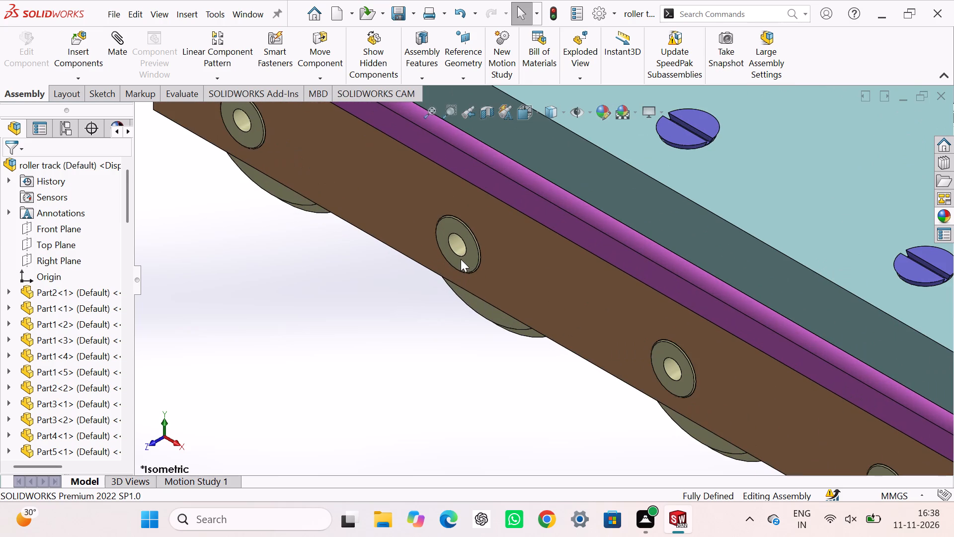
pyautogui.scroll(3, 461, 259)
pyautogui.scroll(-2, 461, 259)
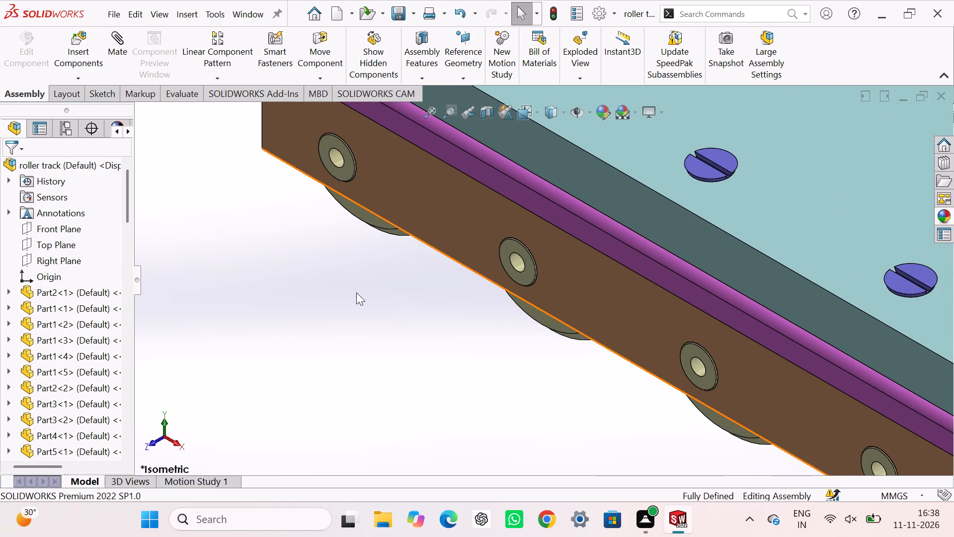
pyautogui.click(77, 39)
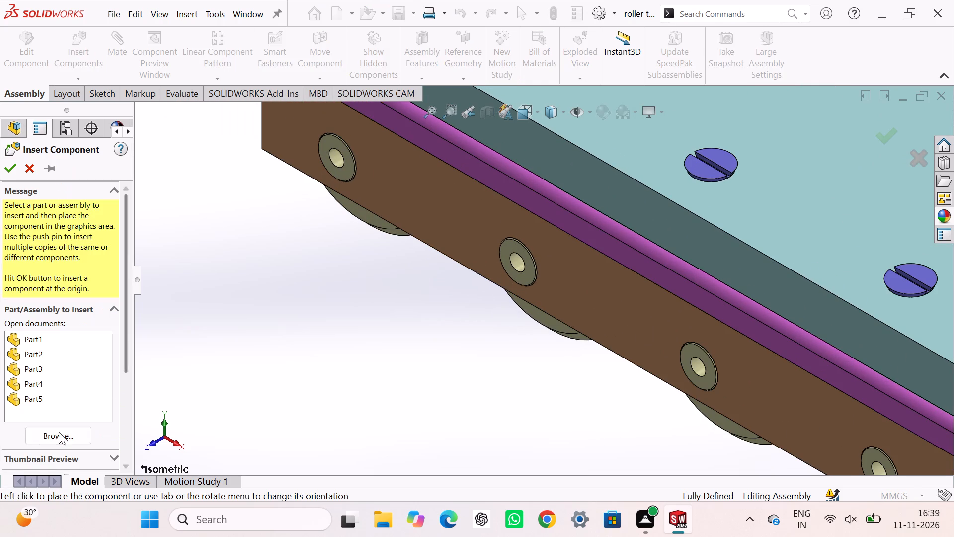
pyautogui.click(50, 398)
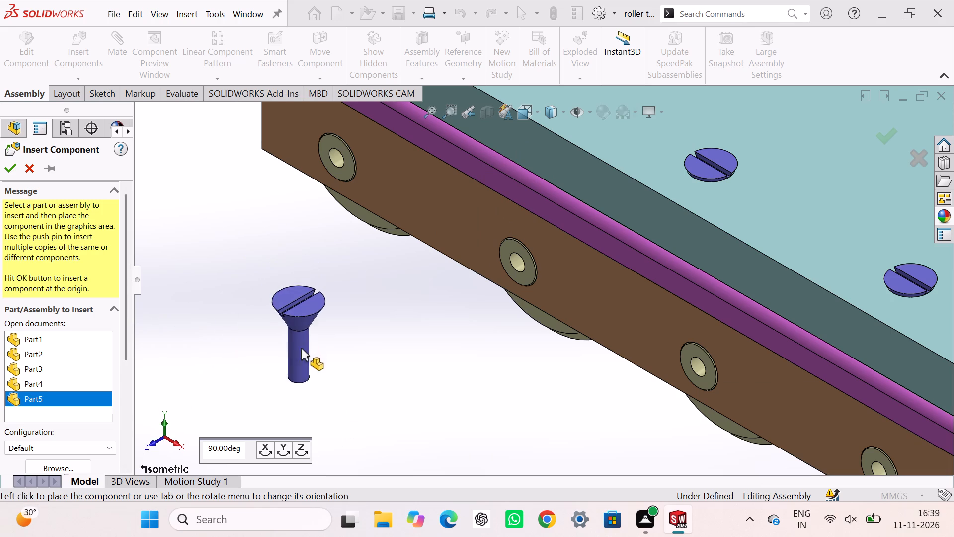
pyautogui.click(281, 449)
pyautogui.click(299, 449)
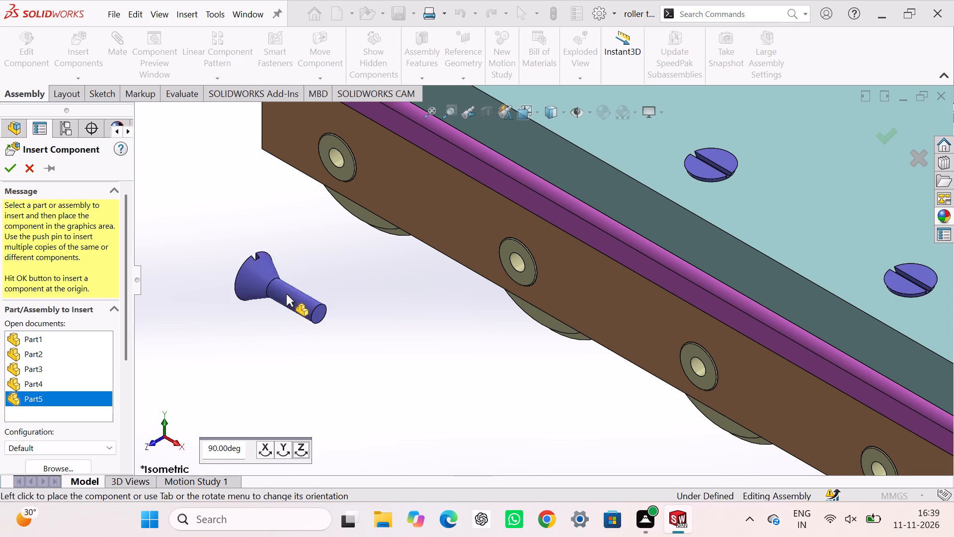
pyautogui.click(264, 445)
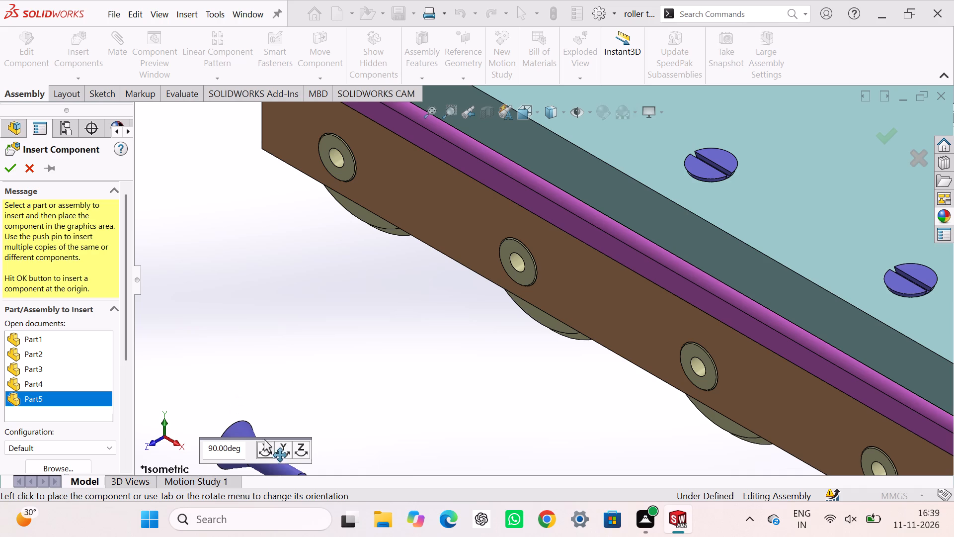
pyautogui.click(282, 445)
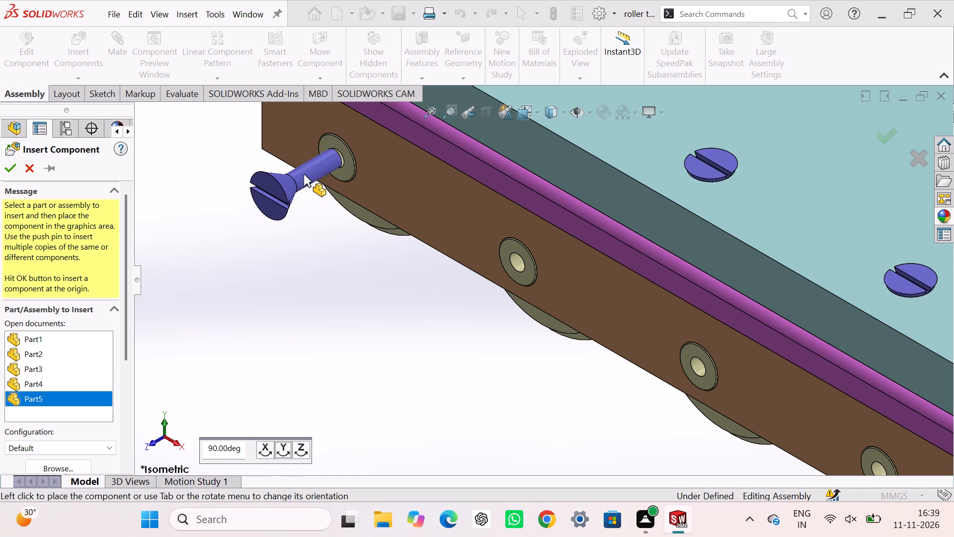
pyautogui.click(272, 207)
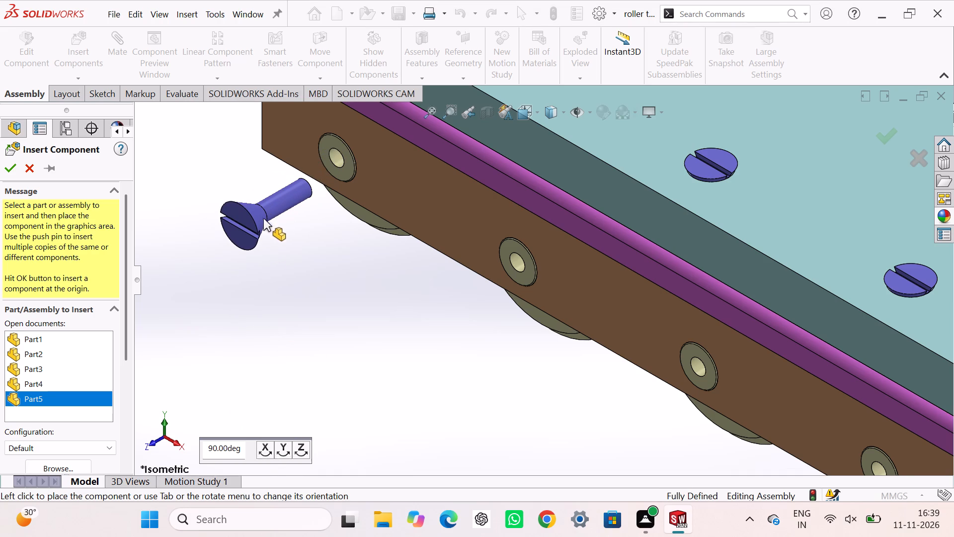
pyautogui.moveTo(298, 288); pyautogui.dragTo(297, 282)
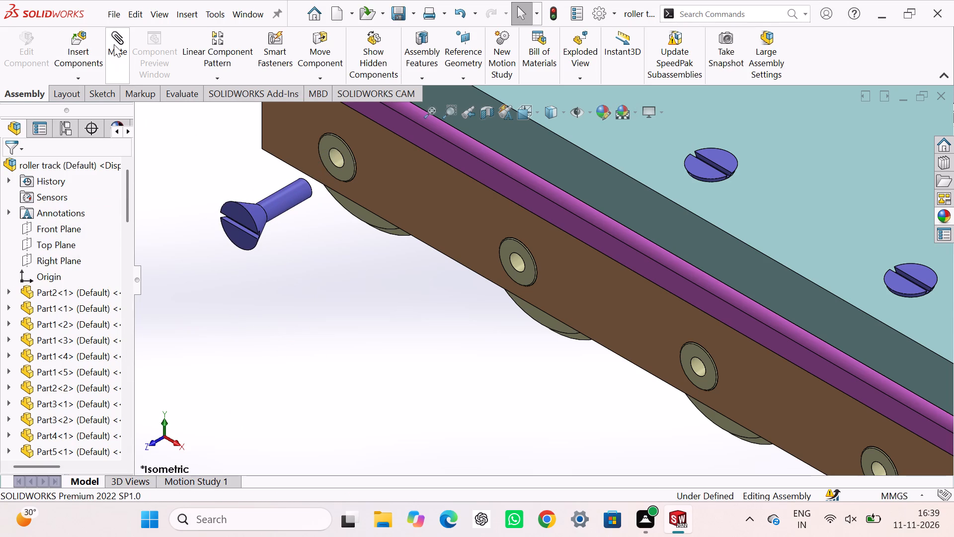
# Add a concentric mate between the eleventh screw's shank and the axis of the nearest end roller hole in the brown side plate.
pyautogui.click(114, 44)
pyautogui.click(291, 197)
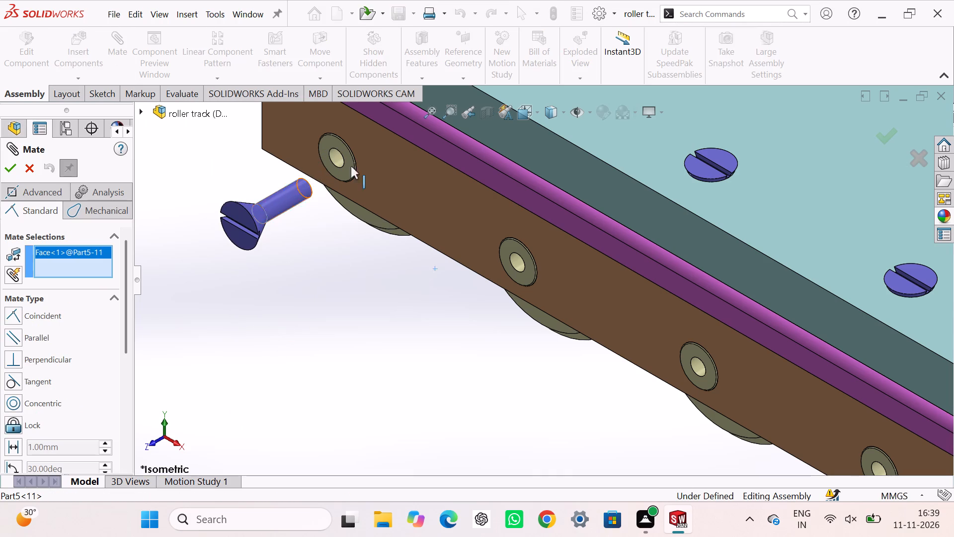
pyautogui.click(338, 157)
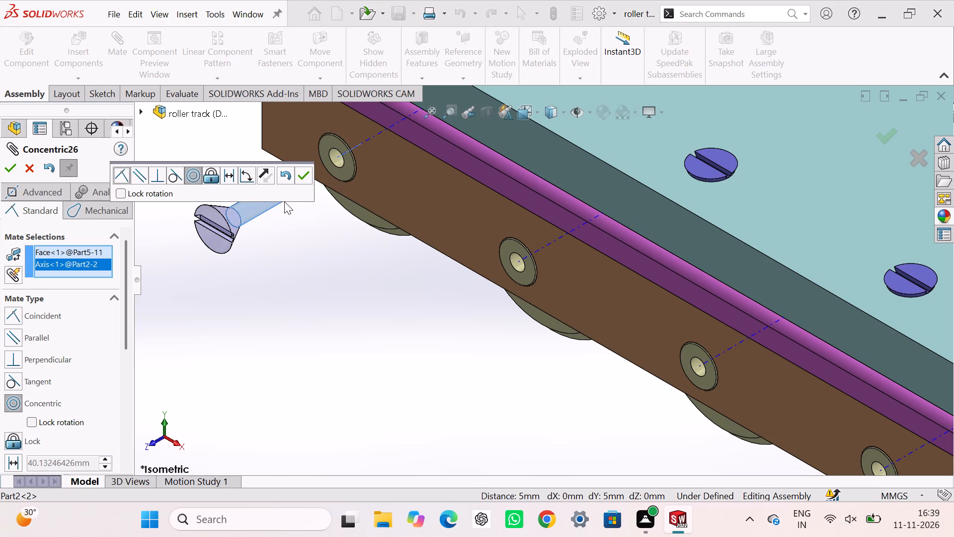
pyautogui.click(303, 176)
pyautogui.moveTo(260, 208); pyautogui.dragTo(263, 205)
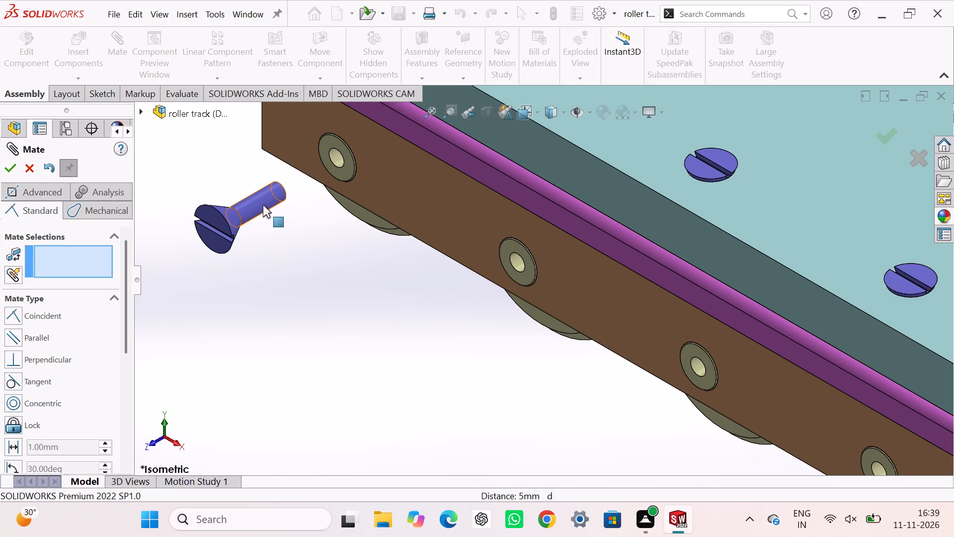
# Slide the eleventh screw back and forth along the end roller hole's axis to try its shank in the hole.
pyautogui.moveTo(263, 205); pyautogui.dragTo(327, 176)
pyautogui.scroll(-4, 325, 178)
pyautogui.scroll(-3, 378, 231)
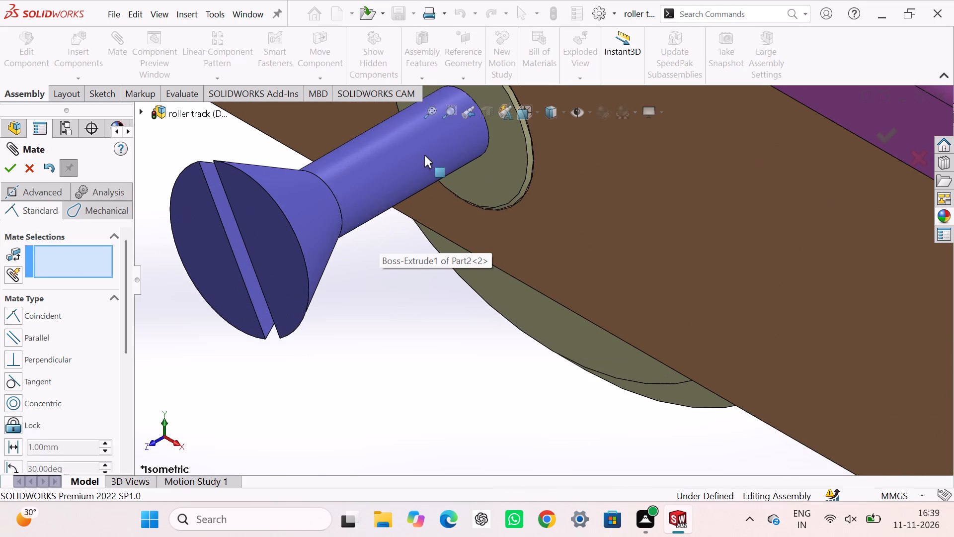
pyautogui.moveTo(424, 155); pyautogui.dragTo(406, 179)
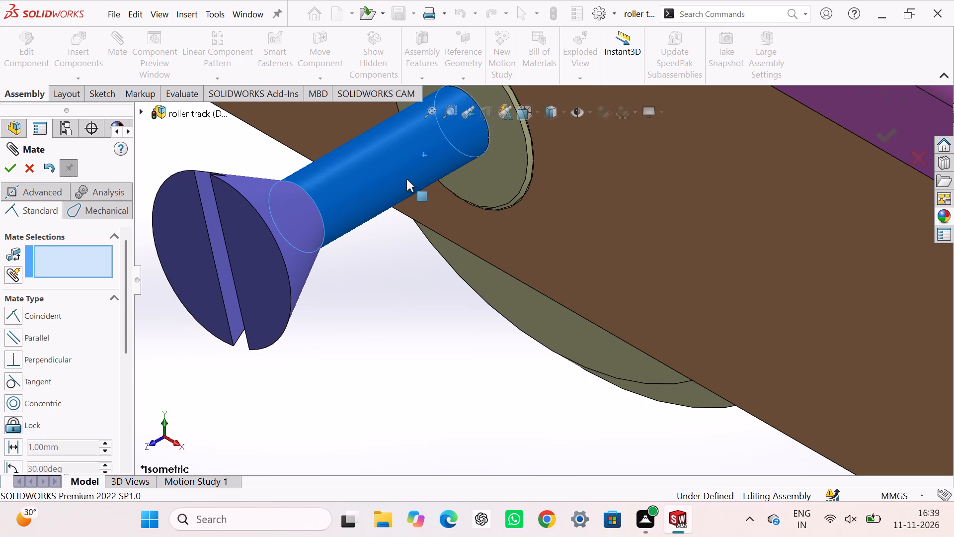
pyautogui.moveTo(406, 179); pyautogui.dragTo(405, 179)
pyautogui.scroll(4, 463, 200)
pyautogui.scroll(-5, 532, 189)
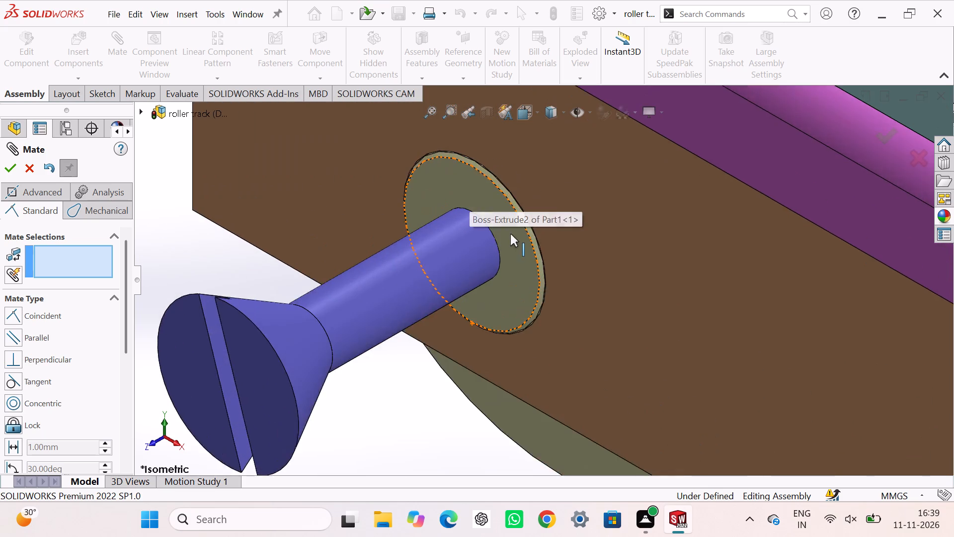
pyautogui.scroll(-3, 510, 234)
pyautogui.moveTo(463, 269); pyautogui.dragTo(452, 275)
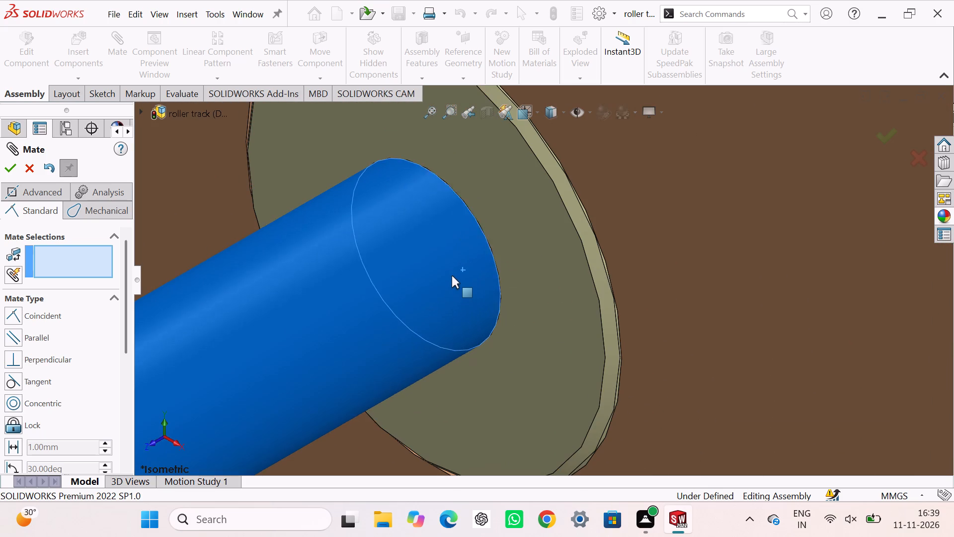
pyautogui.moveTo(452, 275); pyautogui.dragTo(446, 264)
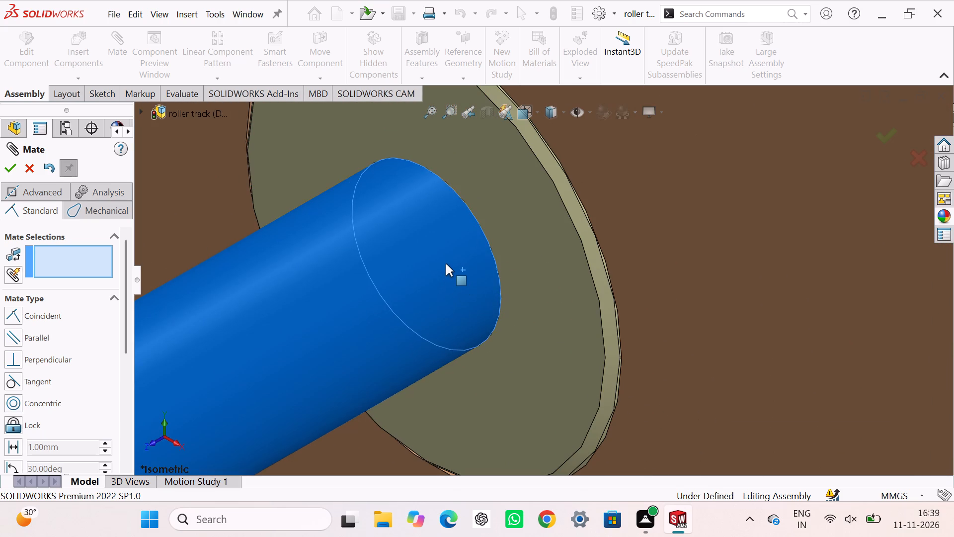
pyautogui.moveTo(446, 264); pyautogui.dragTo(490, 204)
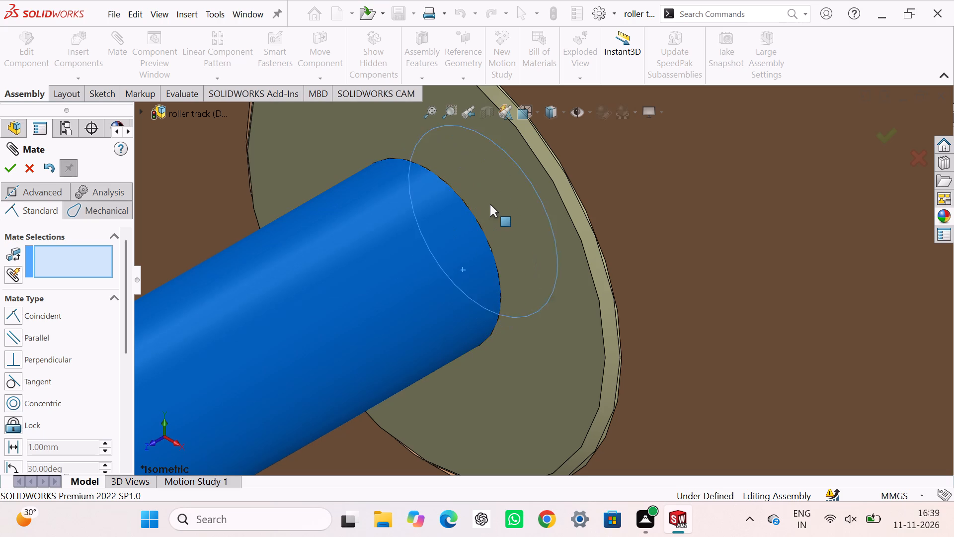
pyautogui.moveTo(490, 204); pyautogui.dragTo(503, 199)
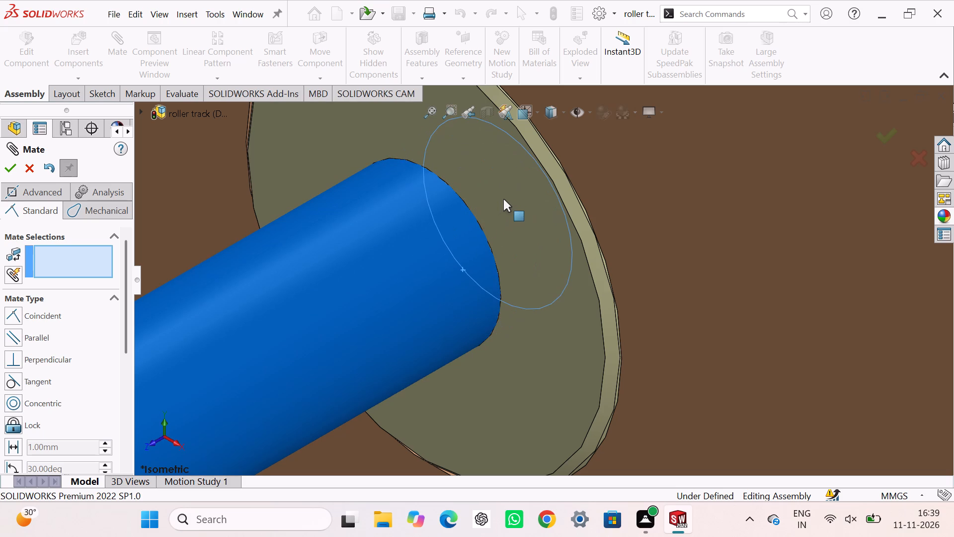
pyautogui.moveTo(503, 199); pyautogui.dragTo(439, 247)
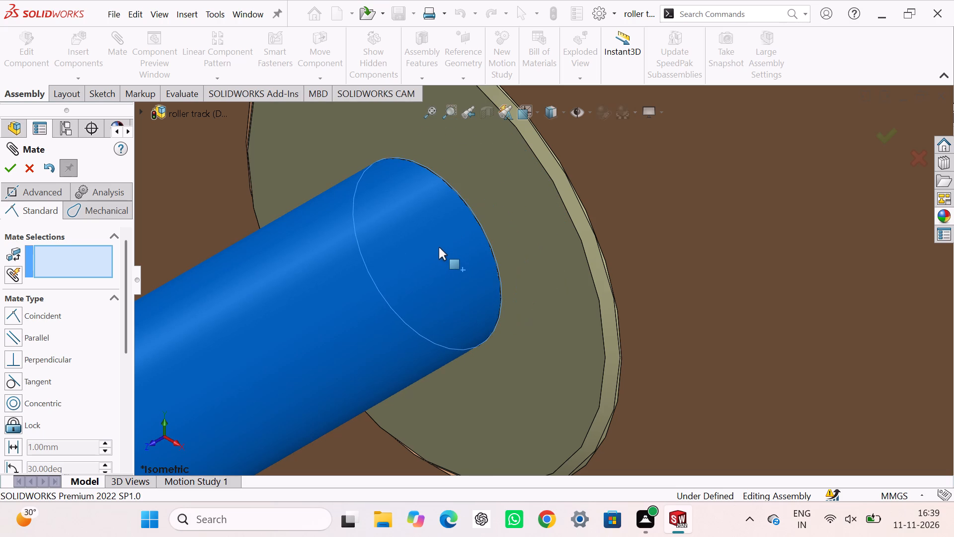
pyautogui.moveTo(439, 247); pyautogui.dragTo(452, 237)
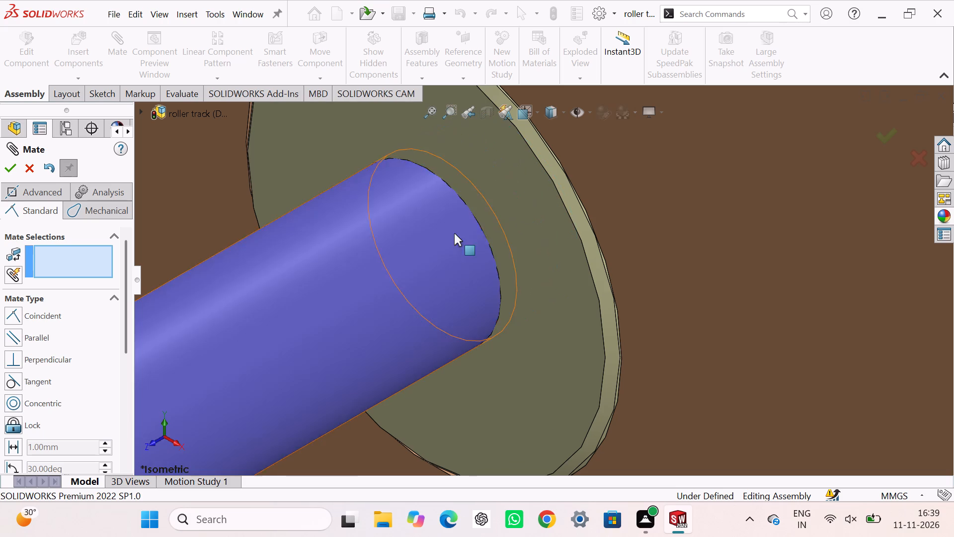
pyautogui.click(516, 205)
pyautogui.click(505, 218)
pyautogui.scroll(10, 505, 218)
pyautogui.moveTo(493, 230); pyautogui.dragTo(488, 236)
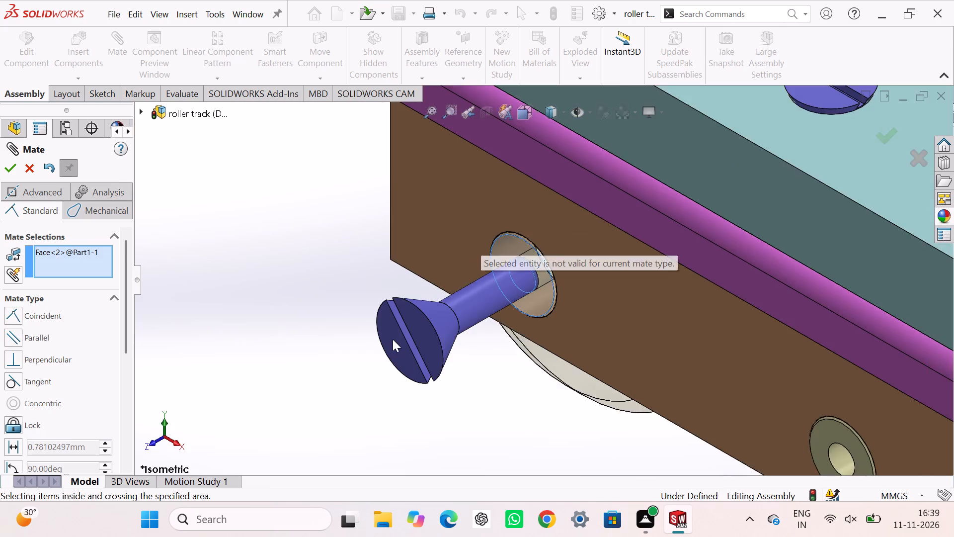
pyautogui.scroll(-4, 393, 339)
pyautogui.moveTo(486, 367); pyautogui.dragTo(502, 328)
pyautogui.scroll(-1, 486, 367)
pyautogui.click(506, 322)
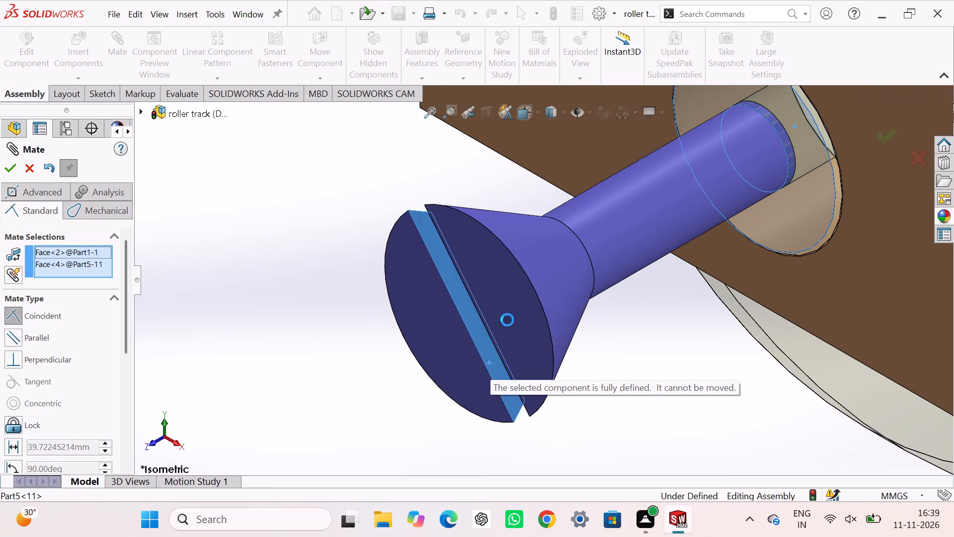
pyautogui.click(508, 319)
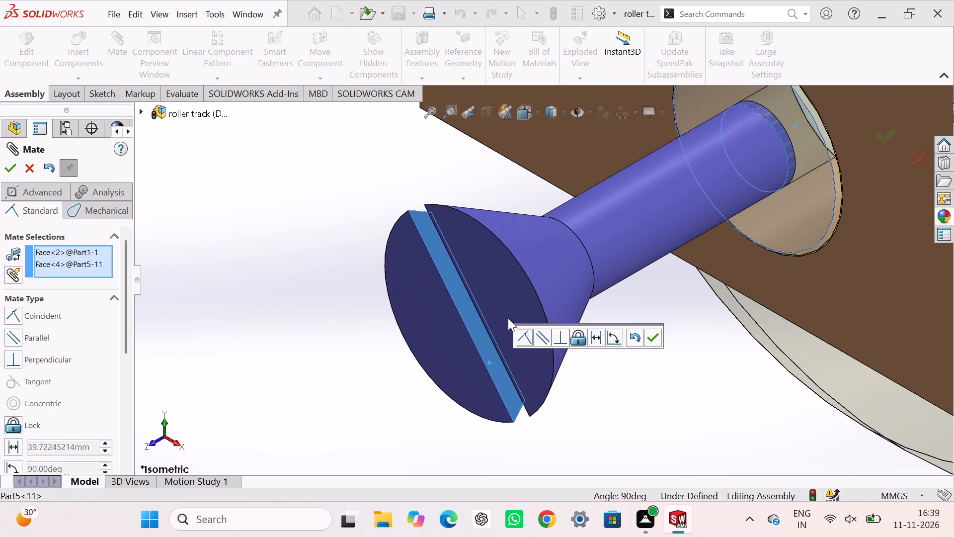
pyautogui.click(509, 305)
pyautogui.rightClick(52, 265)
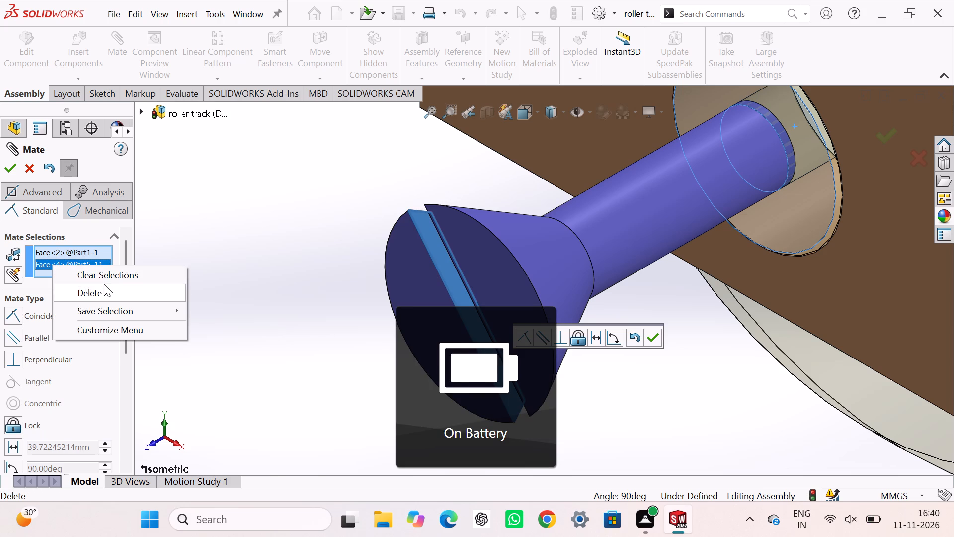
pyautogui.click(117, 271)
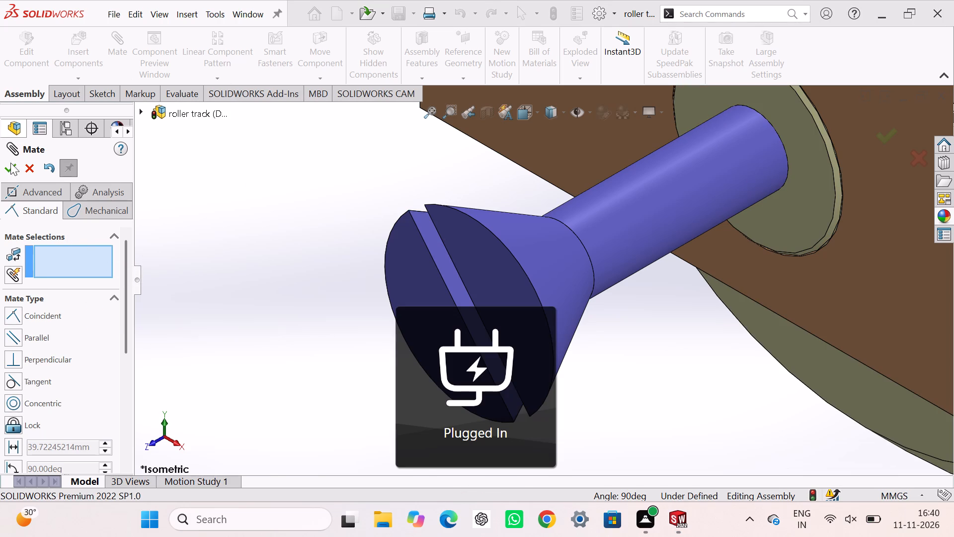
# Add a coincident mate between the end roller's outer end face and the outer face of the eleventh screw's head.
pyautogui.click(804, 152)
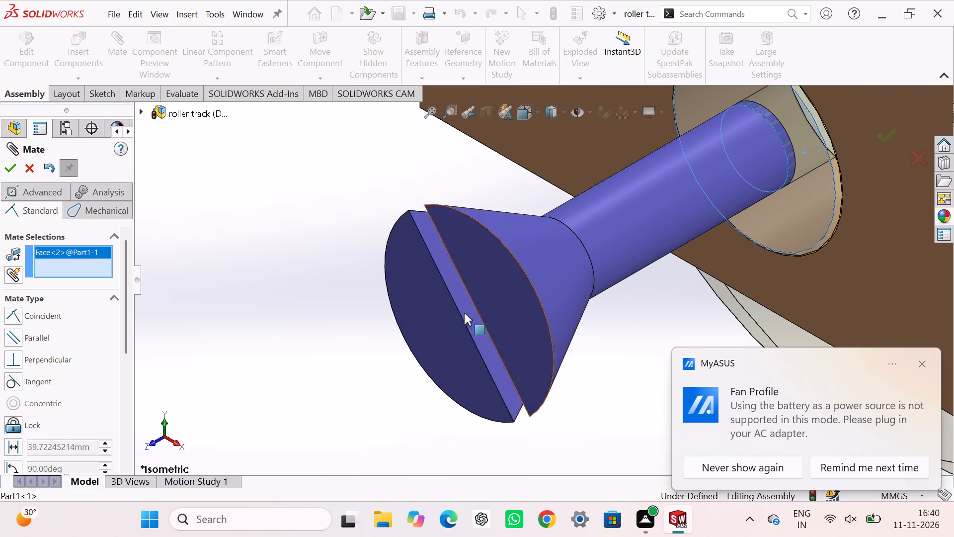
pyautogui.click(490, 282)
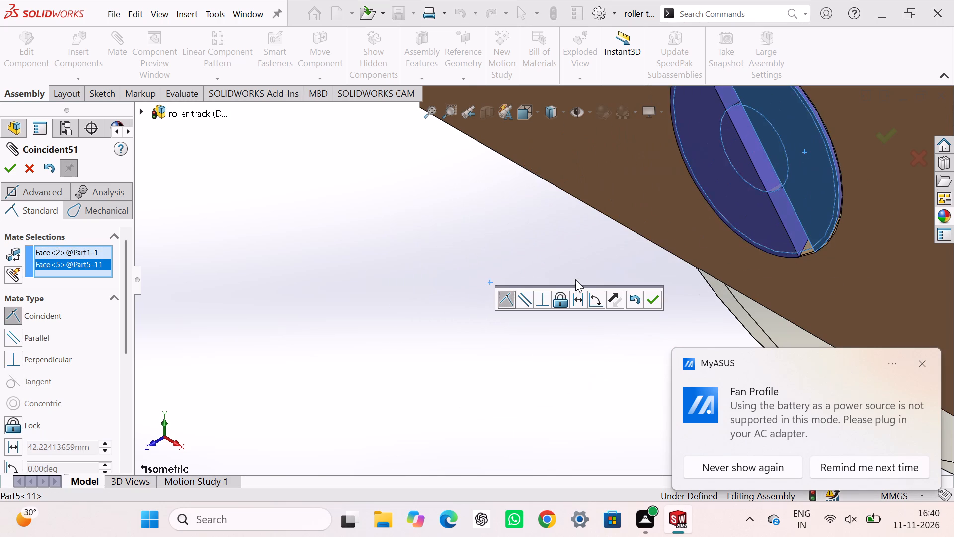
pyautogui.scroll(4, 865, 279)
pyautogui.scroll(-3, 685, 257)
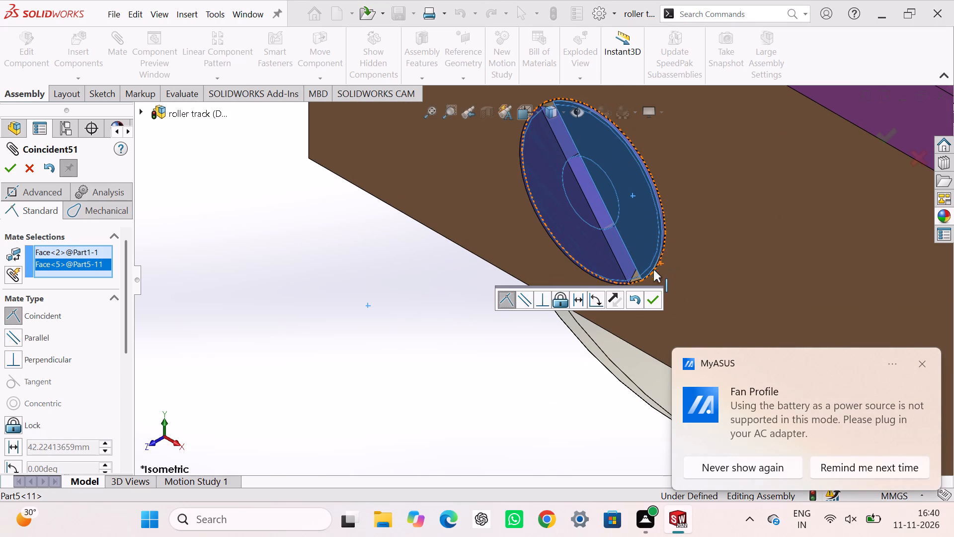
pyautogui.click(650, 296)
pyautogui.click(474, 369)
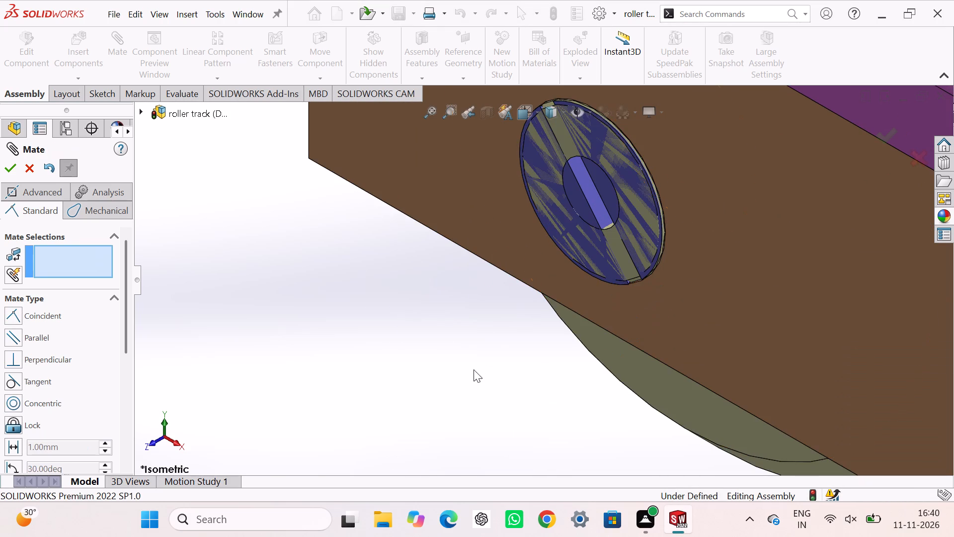
# Finish mating, then undo the eleventh screw's mates and its insertion so it is removed from the assembly.
pyautogui.moveTo(473, 350); pyautogui.dragTo(469, 308, button='middle')
pyautogui.scroll(-5, 647, 304)
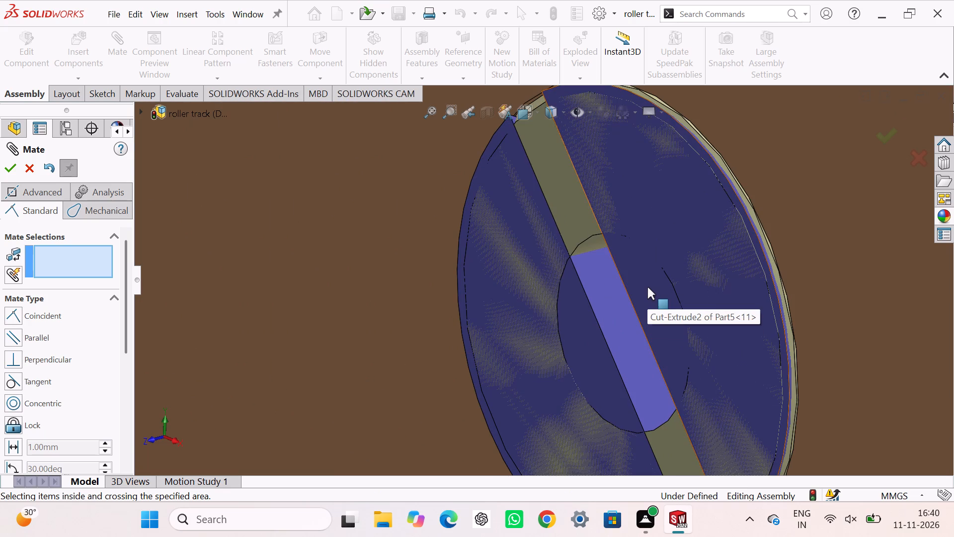
pyautogui.scroll(4, 646, 284)
pyautogui.scroll(-2, 645, 281)
pyautogui.moveTo(644, 279); pyautogui.dragTo(609, 279, button='middle')
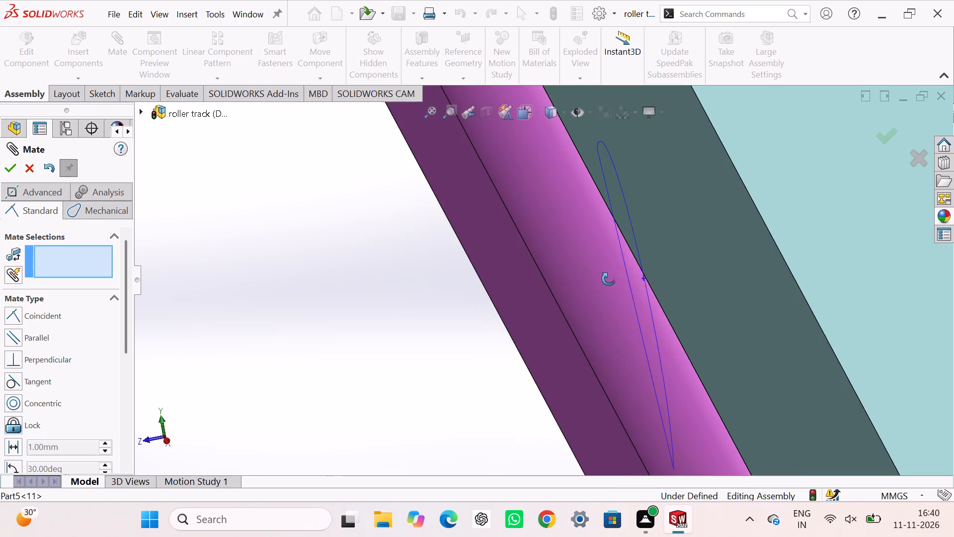
pyautogui.moveTo(609, 279); pyautogui.dragTo(626, 274, button='middle')
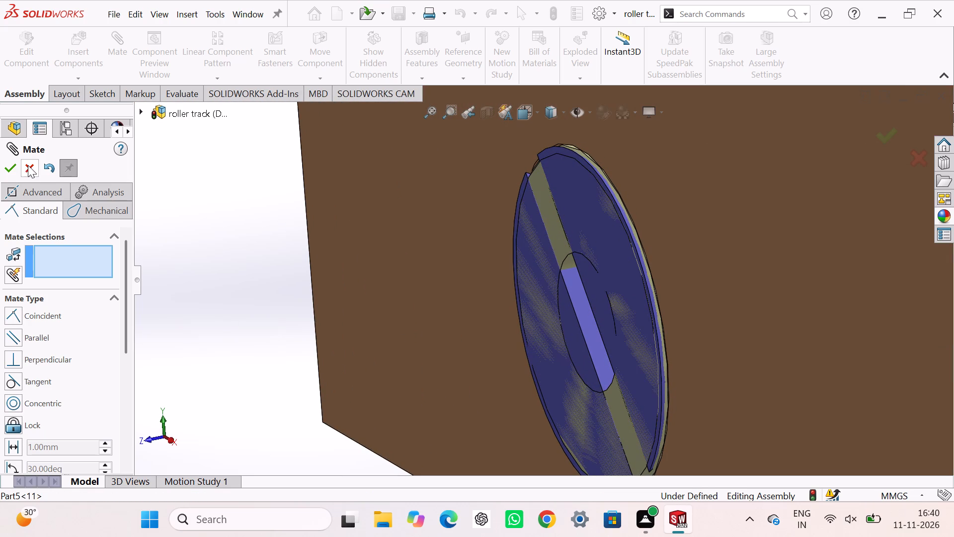
pyautogui.click(28, 165)
pyautogui.click(232, 220)
pyautogui.hotkey('ctrl', 'z')
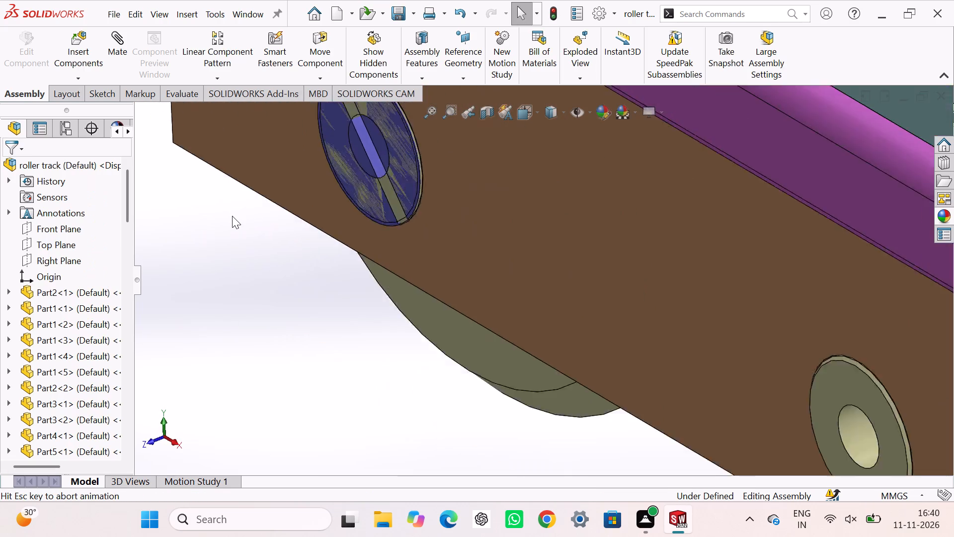
pyautogui.hotkey('ctrl', 'z')
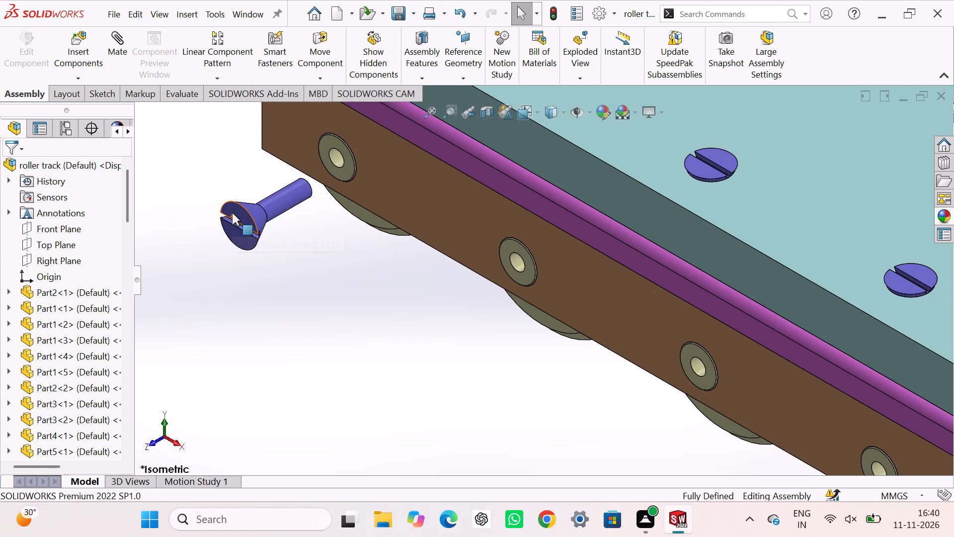
pyautogui.click(241, 228)
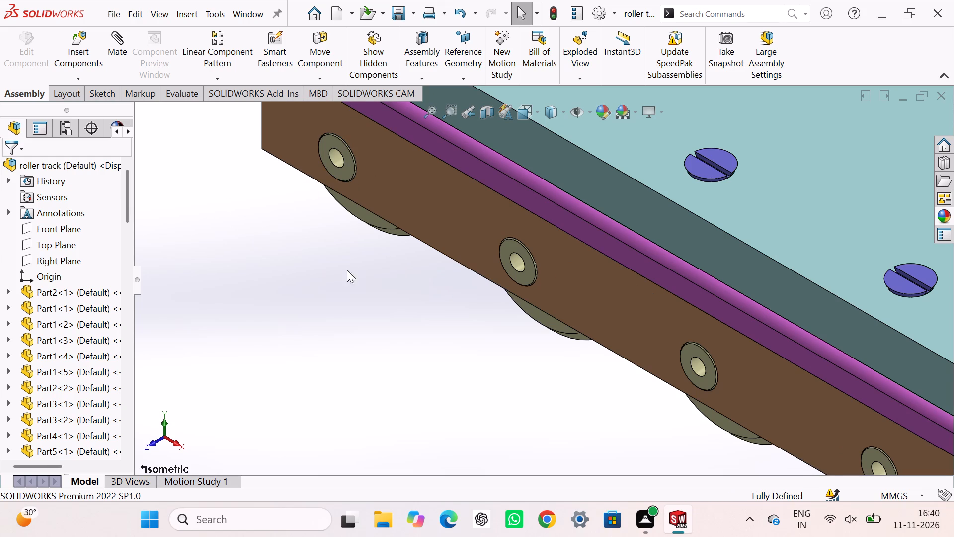
# Review the whole roller track assembly in the standard front, back, left, right, top, bottom and isometric views.
pyautogui.scroll(4, 347, 270)
pyautogui.scroll(3, 478, 265)
pyautogui.scroll(-3, 614, 256)
pyautogui.scroll(4, 616, 244)
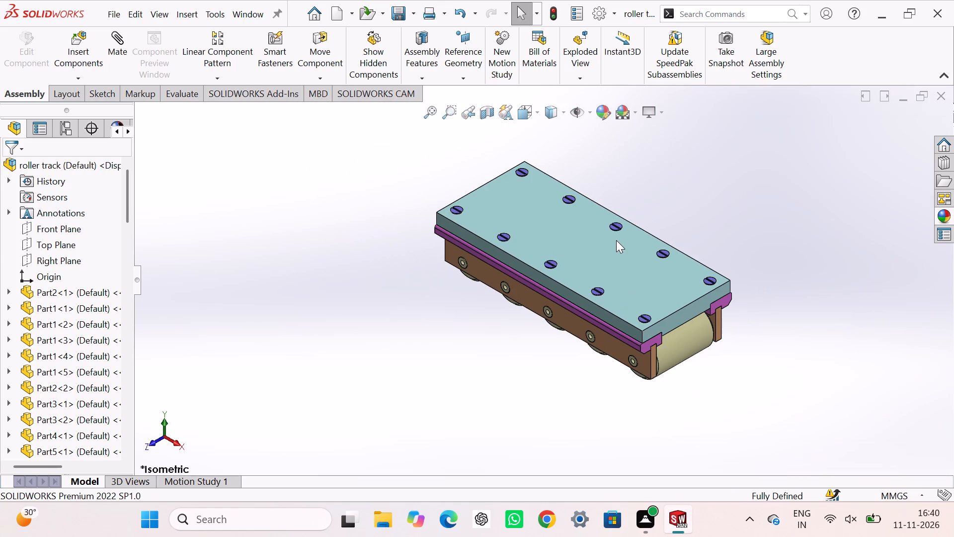
pyautogui.hotkey('ctrl', '1')
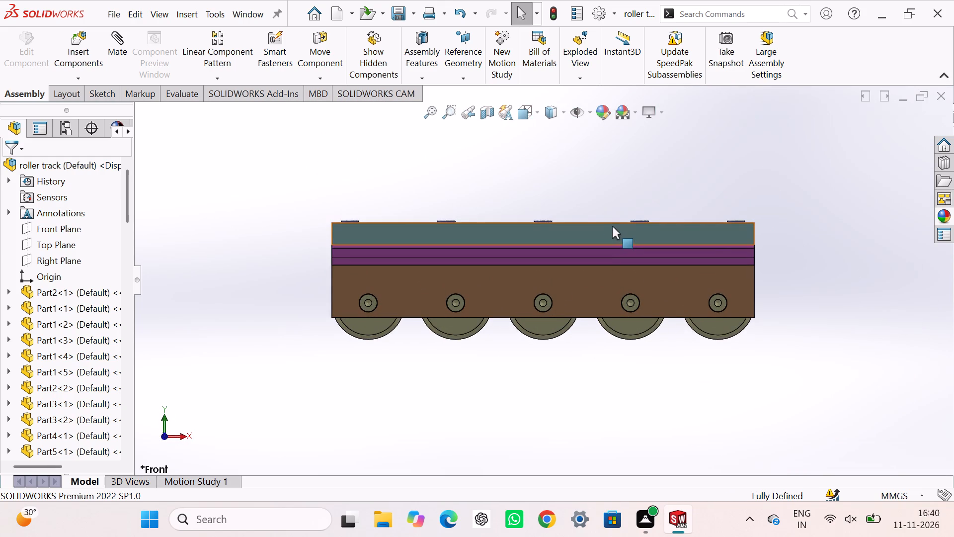
pyautogui.hotkey('ctrl', '2')
pyautogui.hotkey('ctrl', '3')
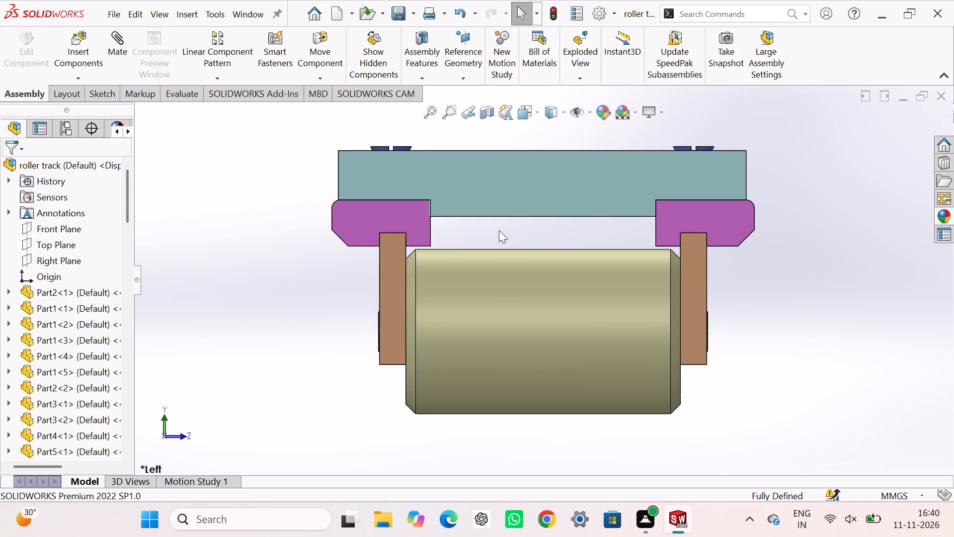
pyautogui.hotkey('ctrl', '4')
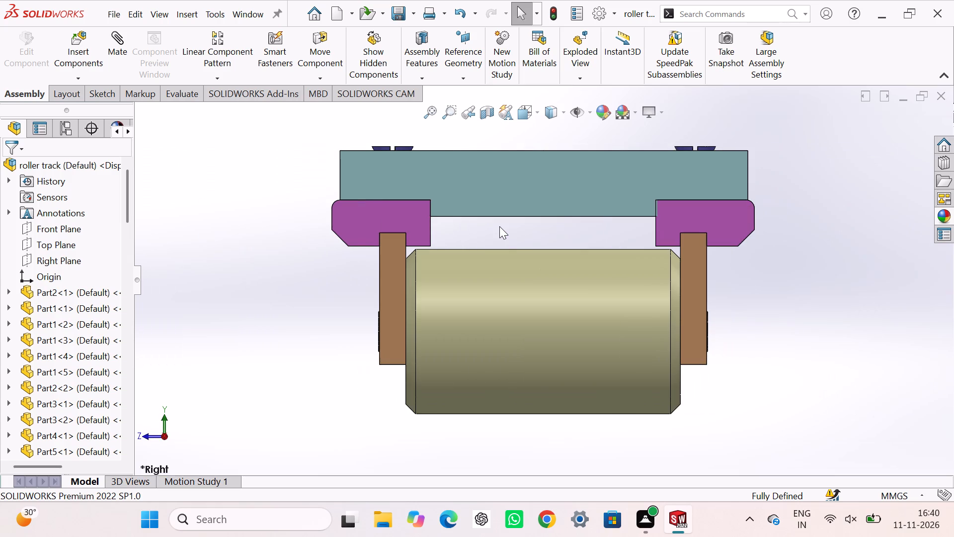
pyautogui.hotkey('ctrl', '5')
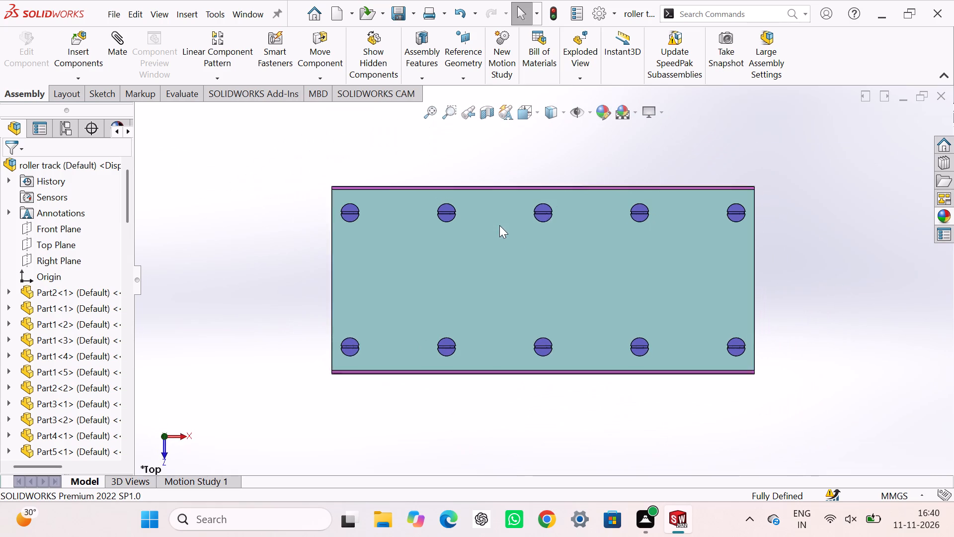
pyautogui.hotkey('ctrl', '6')
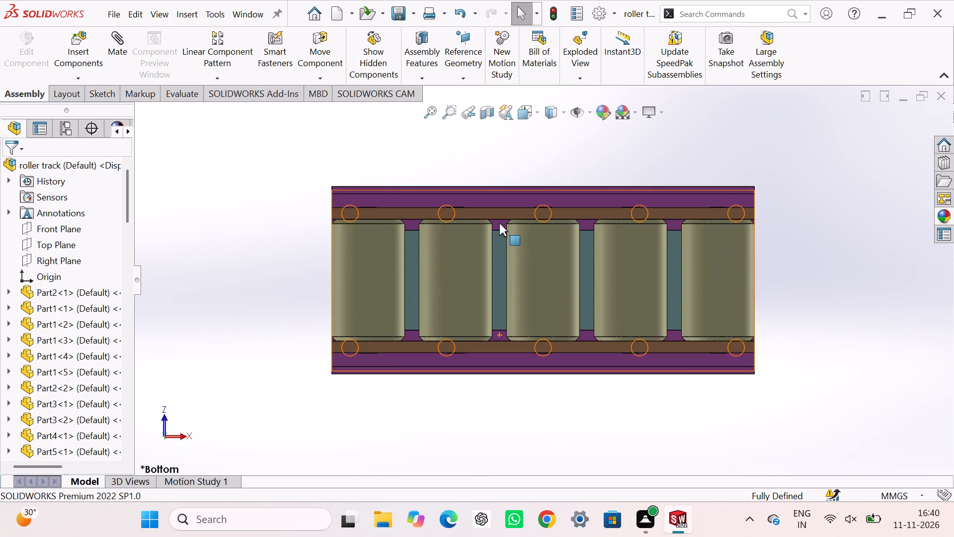
pyautogui.hotkey('ctrl', '7')
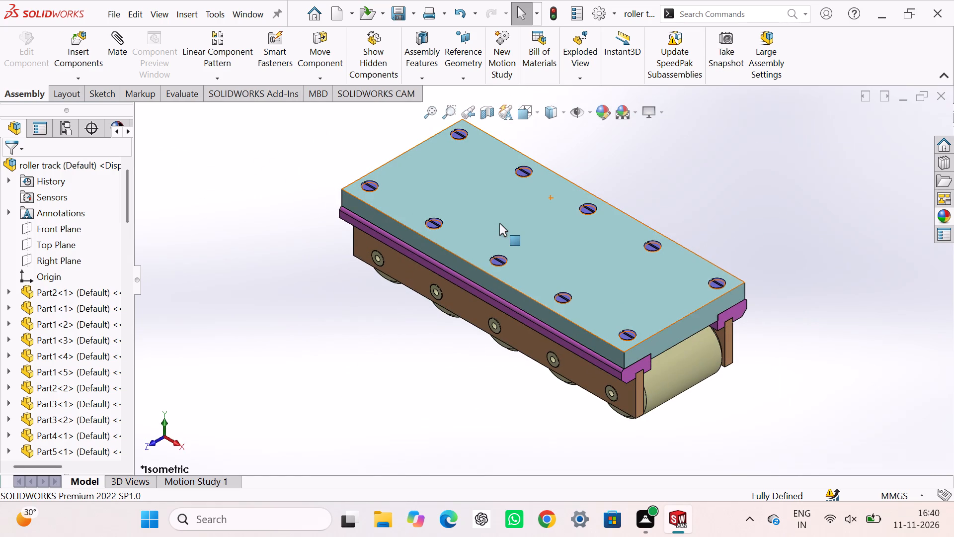
pyautogui.hotkey('ctrl', '8')
pyautogui.hotkey('ctrl', '7')
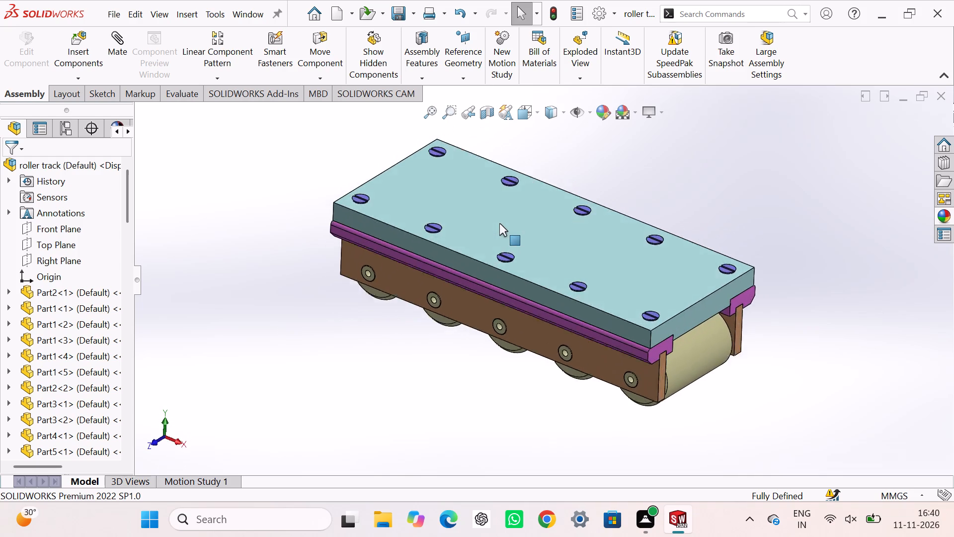
pyautogui.click(836, 242)
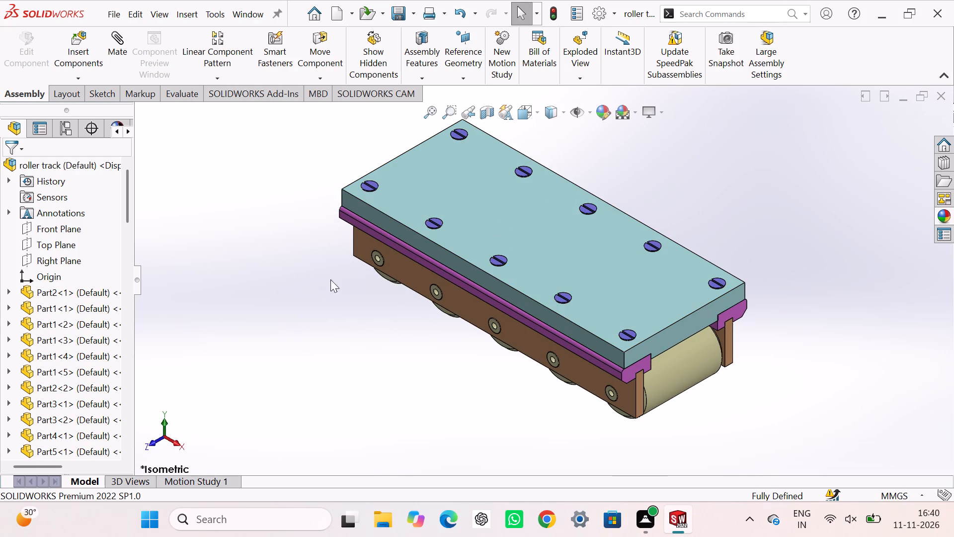
pyautogui.scroll(3, 544, 205)
pyautogui.scroll(-4, 543, 196)
pyautogui.scroll(-5, 510, 275)
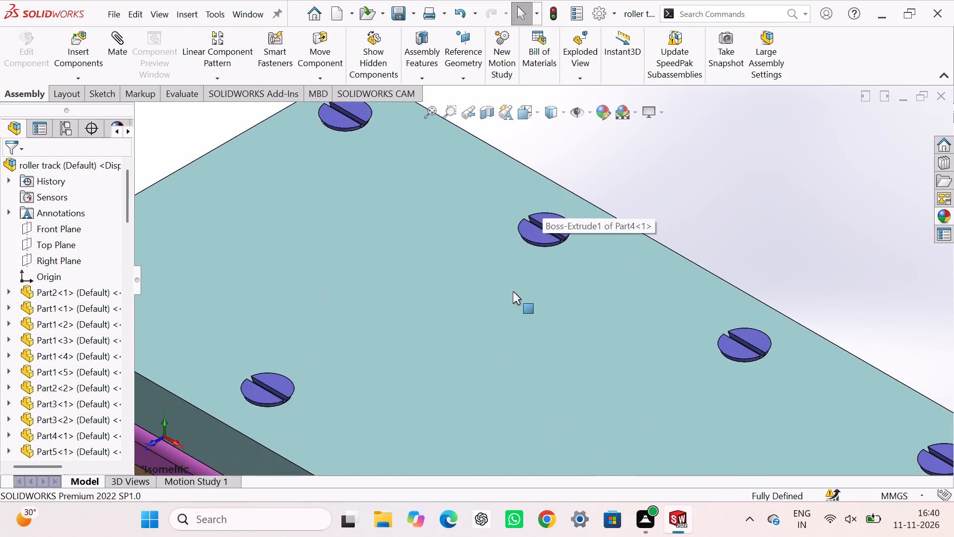
pyautogui.scroll(10, 513, 291)
pyautogui.scroll(-3, 569, 400)
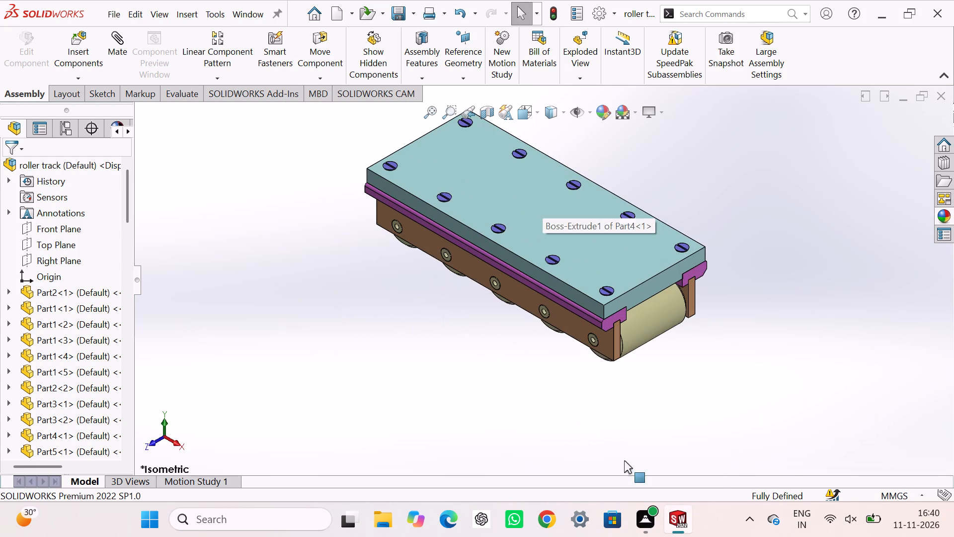
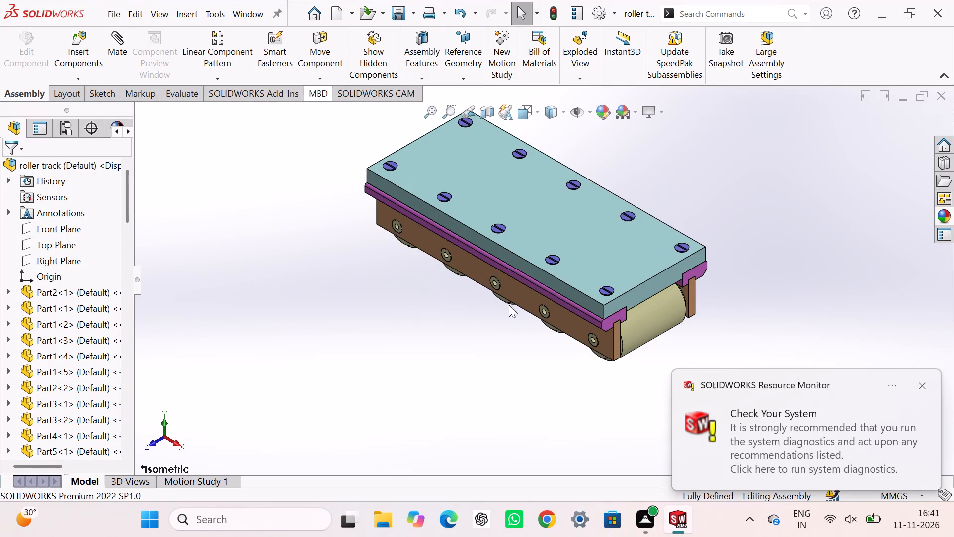
# Examine the roller track assembly's ends, side plates and underside from several angles.
pyautogui.click(760, 228)
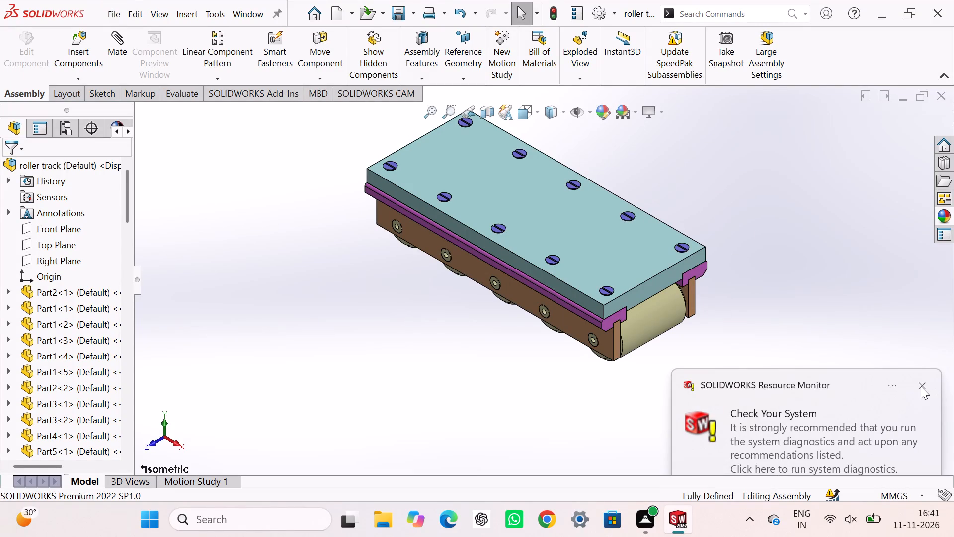
pyautogui.click(921, 386)
pyautogui.click(832, 296)
pyautogui.moveTo(715, 321); pyautogui.dragTo(658, 276, button='middle')
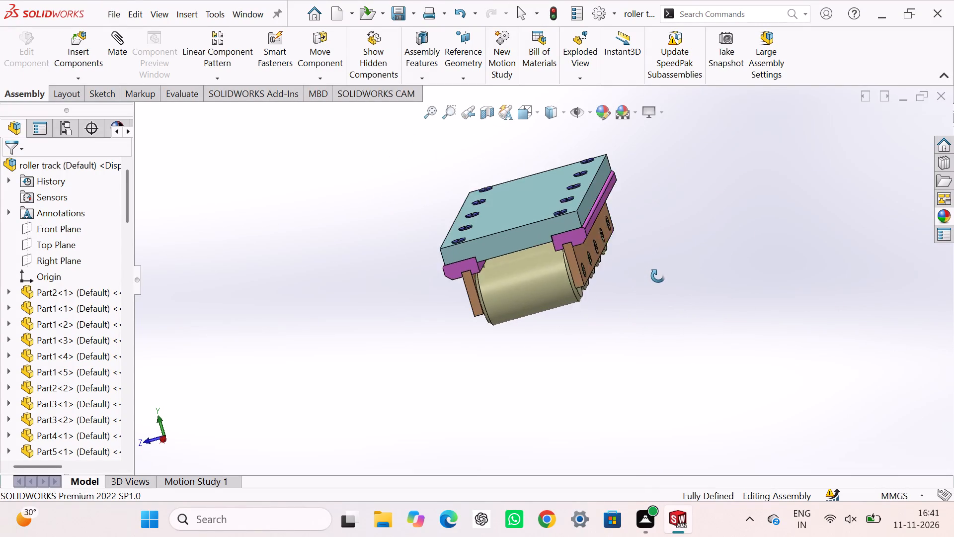
pyautogui.moveTo(658, 276); pyautogui.dragTo(656, 276, button='middle')
pyautogui.scroll(-2, 610, 324)
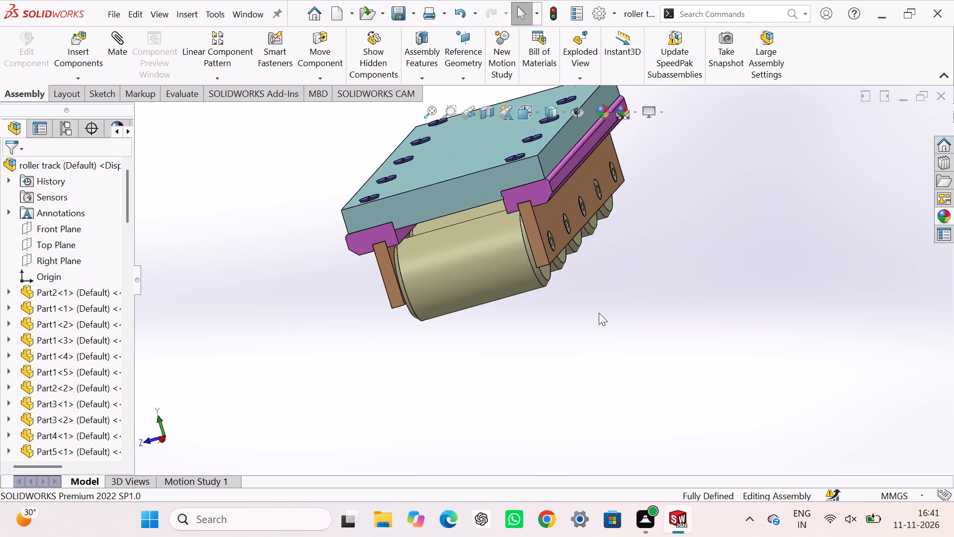
pyautogui.scroll(-2, 599, 313)
pyautogui.scroll(3, 559, 279)
pyautogui.moveTo(593, 345); pyautogui.dragTo(485, 339, button='middle')
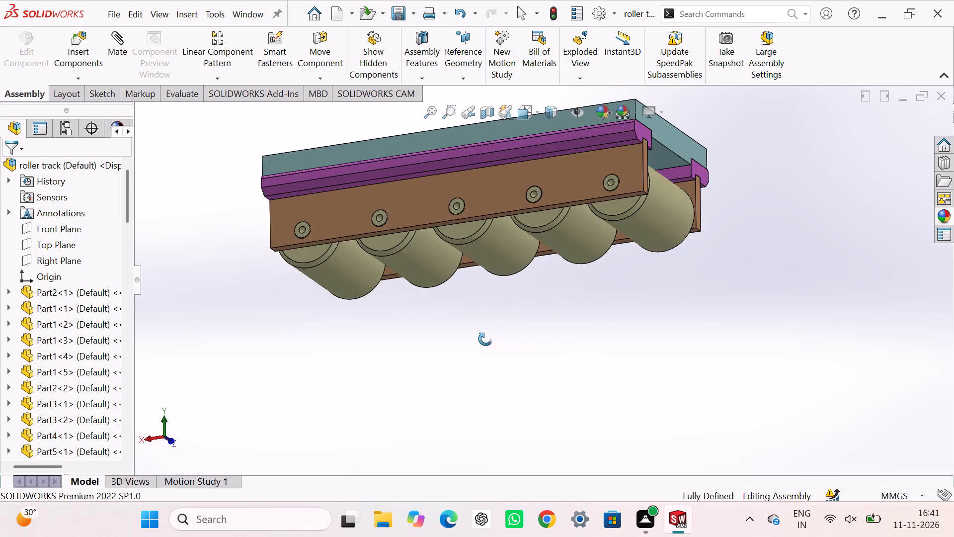
pyautogui.moveTo(485, 339); pyautogui.dragTo(535, 364, button='middle')
pyautogui.scroll(-4, 477, 262)
pyautogui.scroll(-3, 483, 309)
pyautogui.moveTo(483, 310); pyautogui.dragTo(484, 310, button='middle')
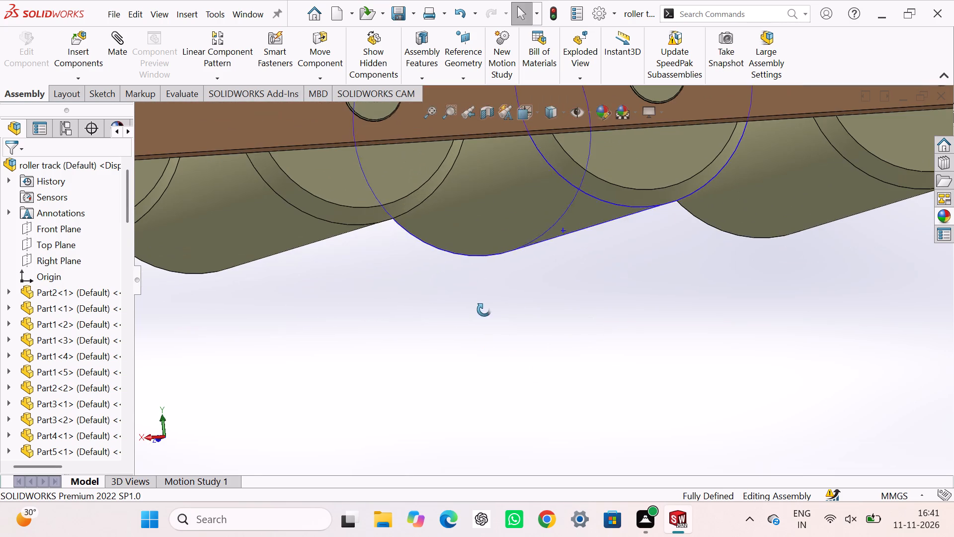
pyautogui.moveTo(484, 310); pyautogui.dragTo(489, 358, button='middle')
pyautogui.scroll(9, 484, 338)
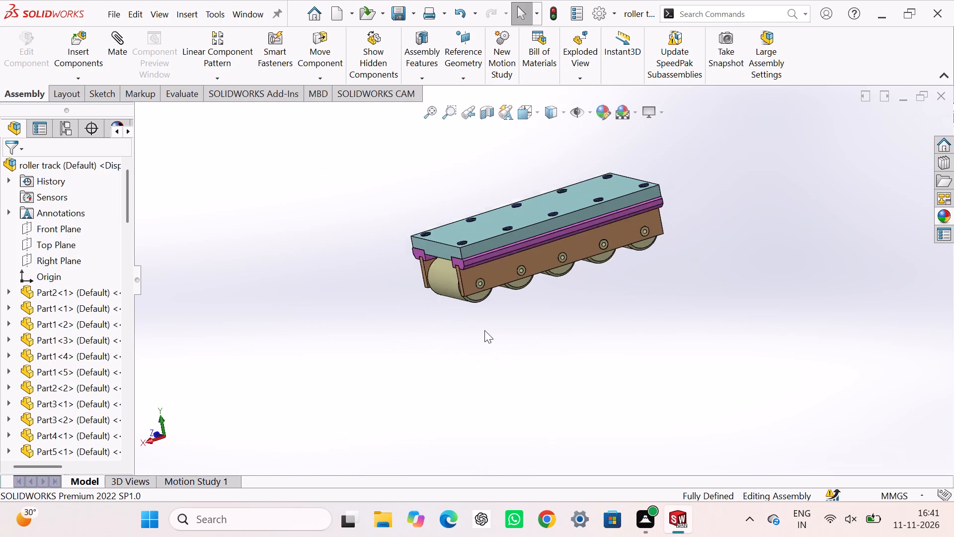
pyautogui.scroll(2, 484, 330)
pyautogui.moveTo(463, 332); pyautogui.dragTo(724, 359, button='middle')
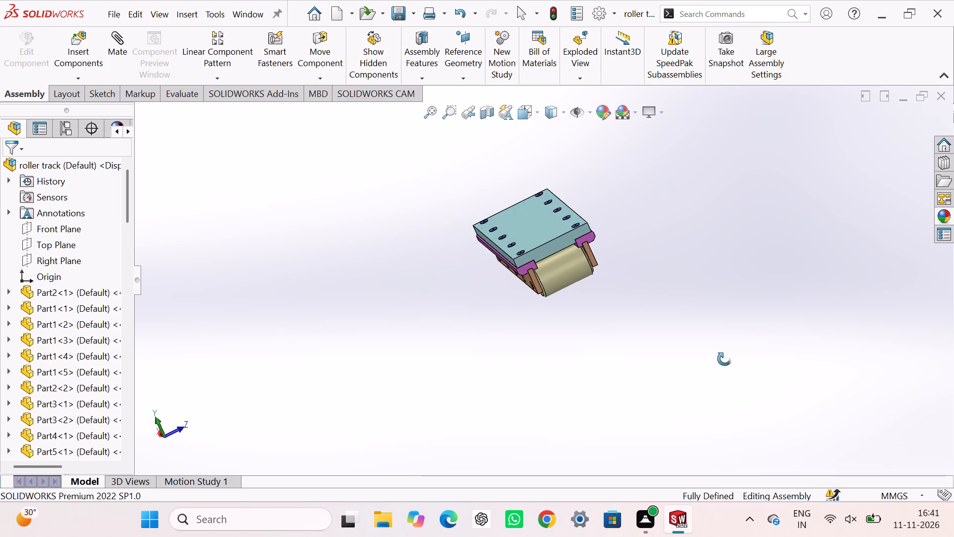
pyautogui.moveTo(724, 359); pyautogui.dragTo(721, 357, button='middle')
pyautogui.scroll(-6, 547, 292)
pyautogui.moveTo(562, 358); pyautogui.dragTo(550, 335, button='middle')
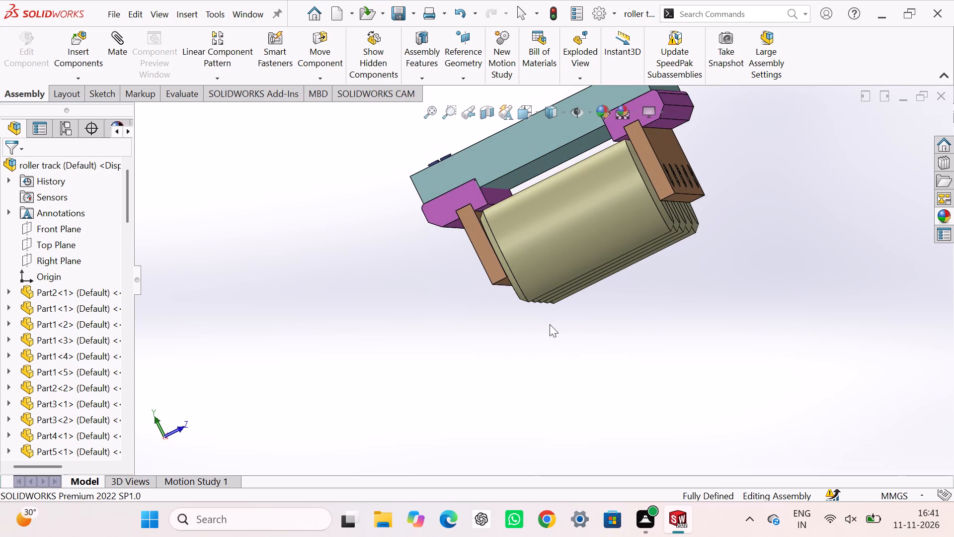
# Examine the assembly in the front, back and left views, and inspect the roller shaft ends protruding from one side plate.
pyautogui.hotkey('ctrl', '1')
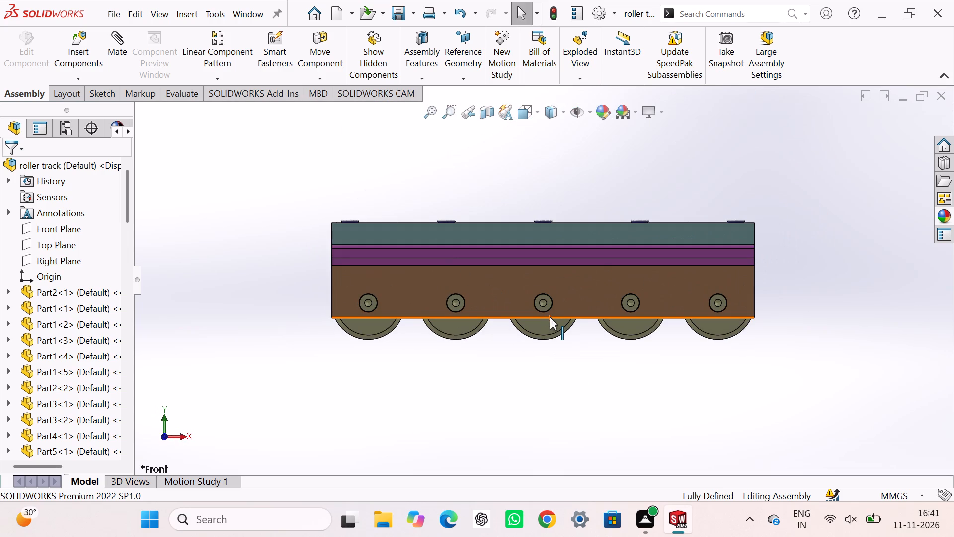
pyautogui.hotkey('ctrl', '2')
pyautogui.hotkey('ctrl', '3')
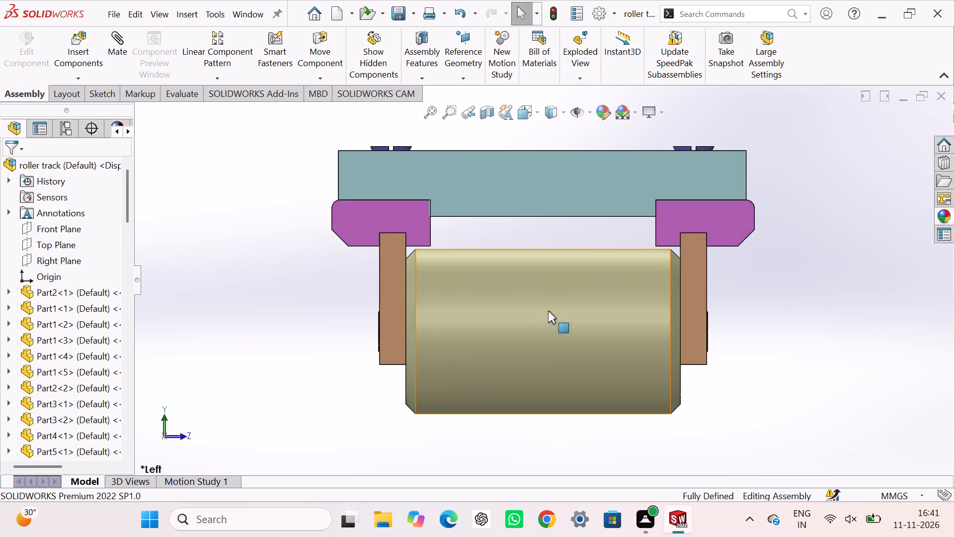
pyautogui.scroll(-4, 501, 244)
pyautogui.scroll(2, 501, 244)
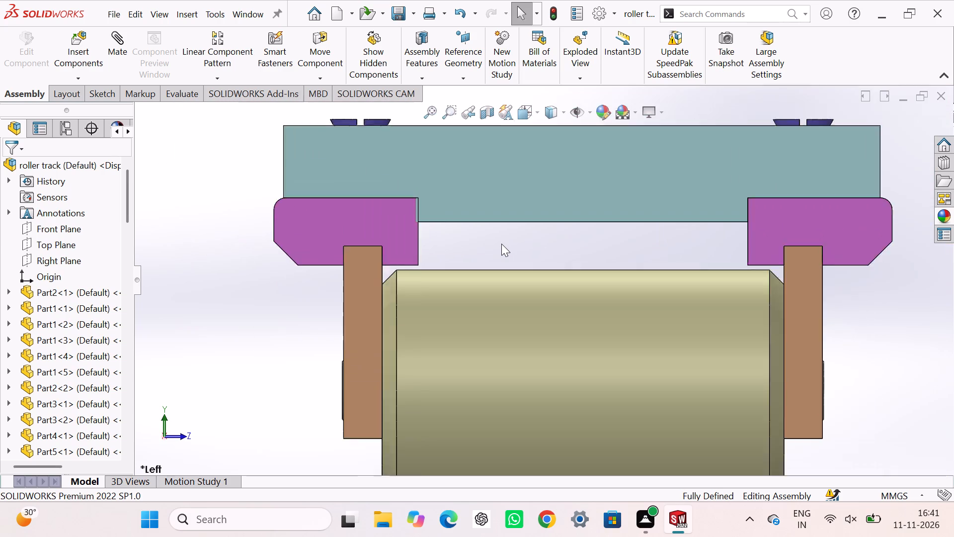
pyautogui.scroll(1, 501, 244)
pyautogui.scroll(-2, 498, 273)
pyautogui.scroll(-1, 713, 322)
pyautogui.scroll(3, 713, 322)
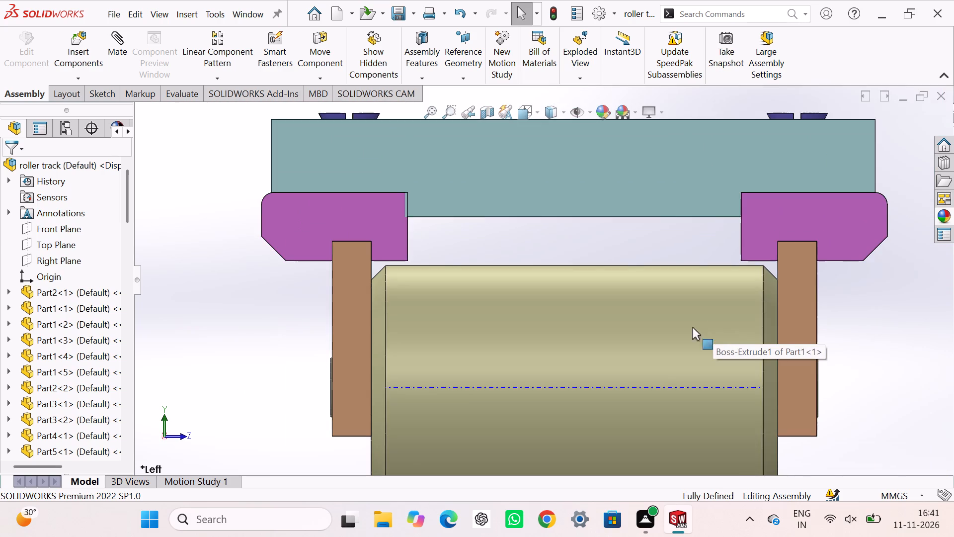
pyautogui.scroll(-7, 385, 344)
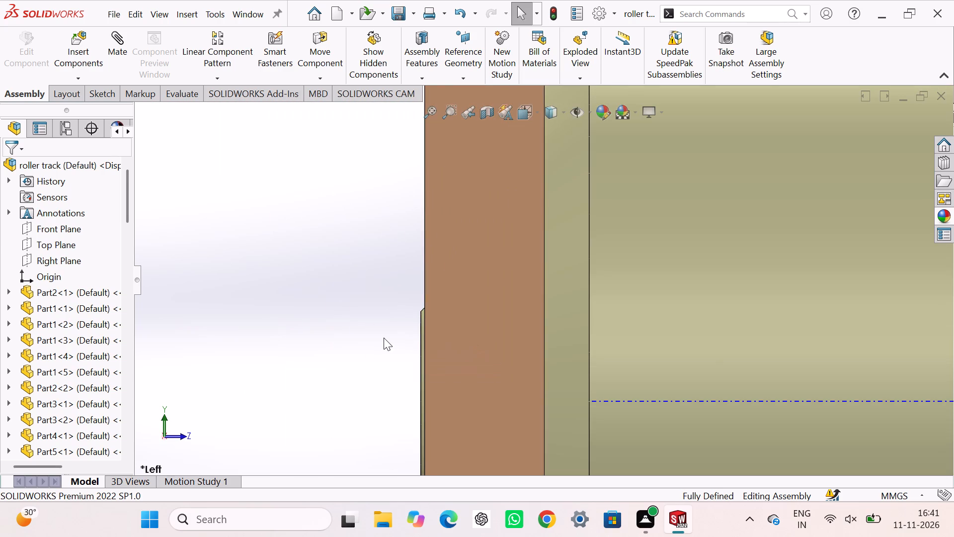
pyautogui.scroll(5, 383, 338)
pyautogui.moveTo(385, 344); pyautogui.dragTo(418, 339, button='middle')
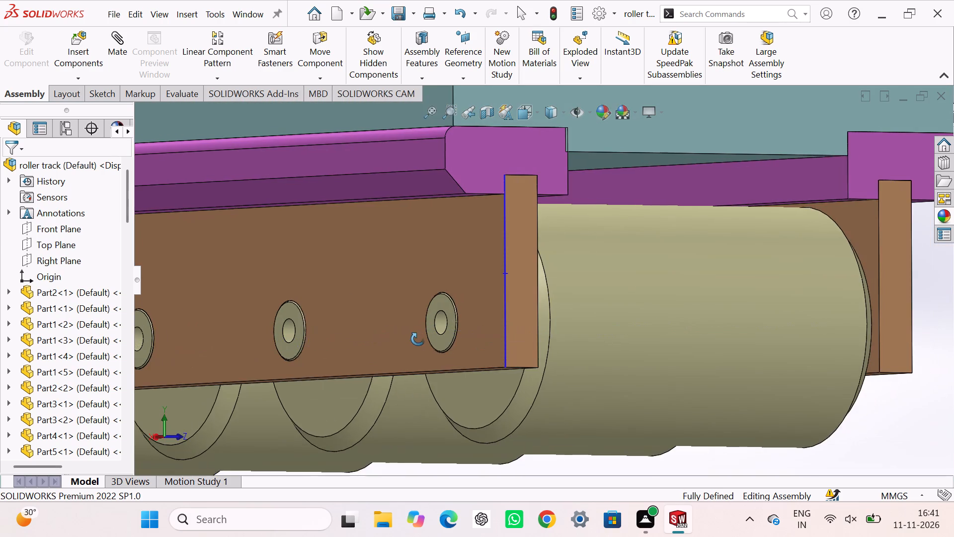
pyautogui.moveTo(418, 339); pyautogui.dragTo(401, 339, button='middle')
pyautogui.scroll(-8, 487, 327)
pyautogui.moveTo(487, 327); pyautogui.dragTo(485, 327, button='middle')
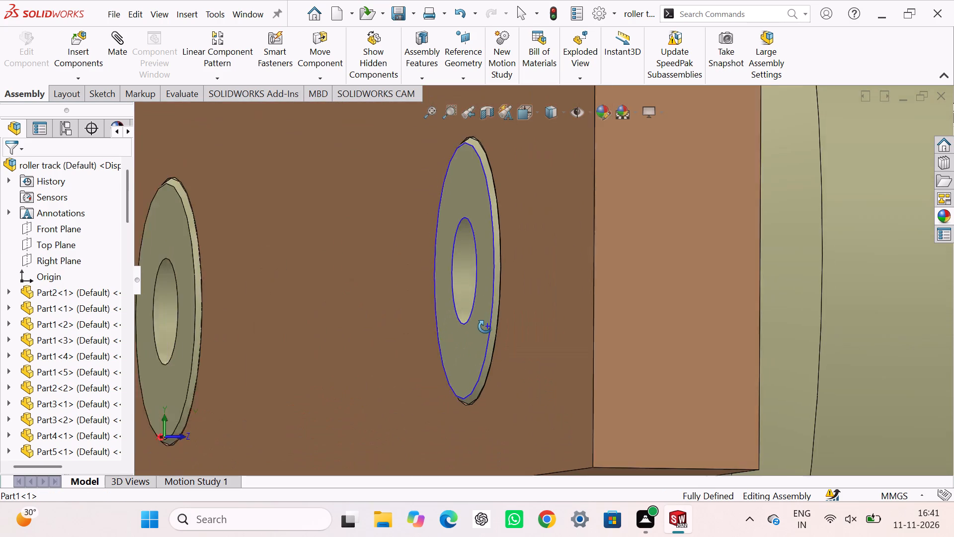
pyautogui.moveTo(485, 327); pyautogui.dragTo(475, 337, button='middle')
pyautogui.scroll(-7, 473, 330)
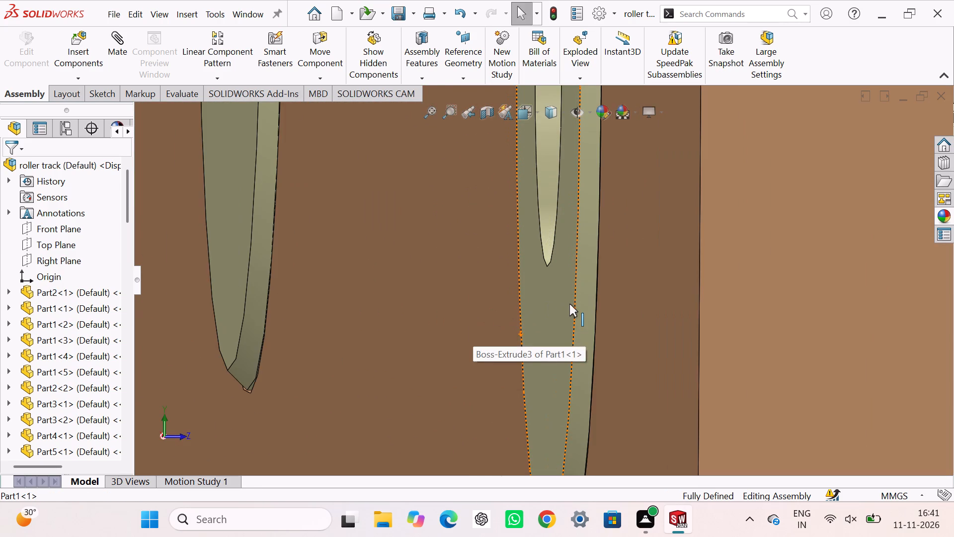
pyautogui.scroll(19, 569, 304)
# Inspect the roller shaft ends at the opposite side plate, and check the whole assembly in right, left and isometric views.
pyautogui.moveTo(682, 315); pyautogui.dragTo(675, 318, button='middle')
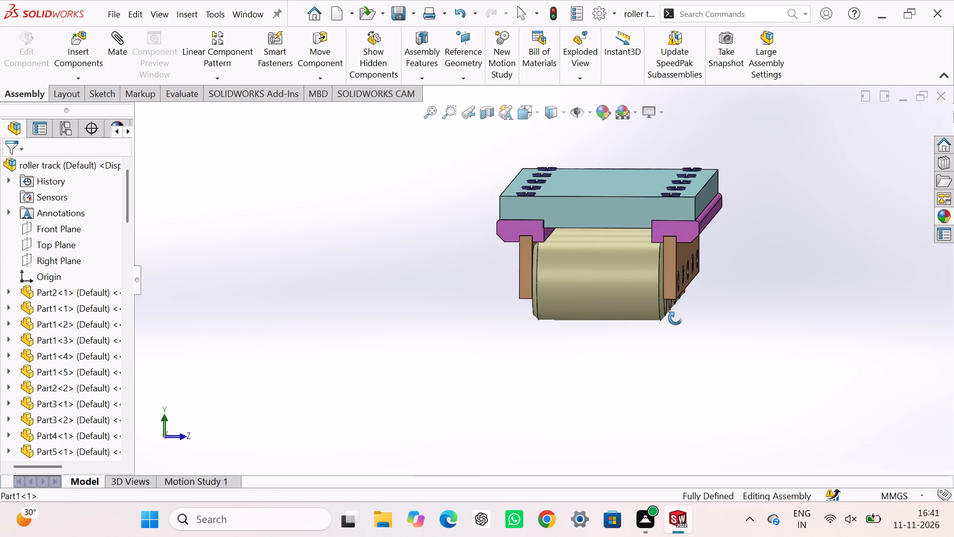
pyautogui.moveTo(675, 318); pyautogui.dragTo(667, 322, button='middle')
pyautogui.scroll(-8, 659, 295)
pyautogui.moveTo(611, 298); pyautogui.dragTo(614, 298, button='middle')
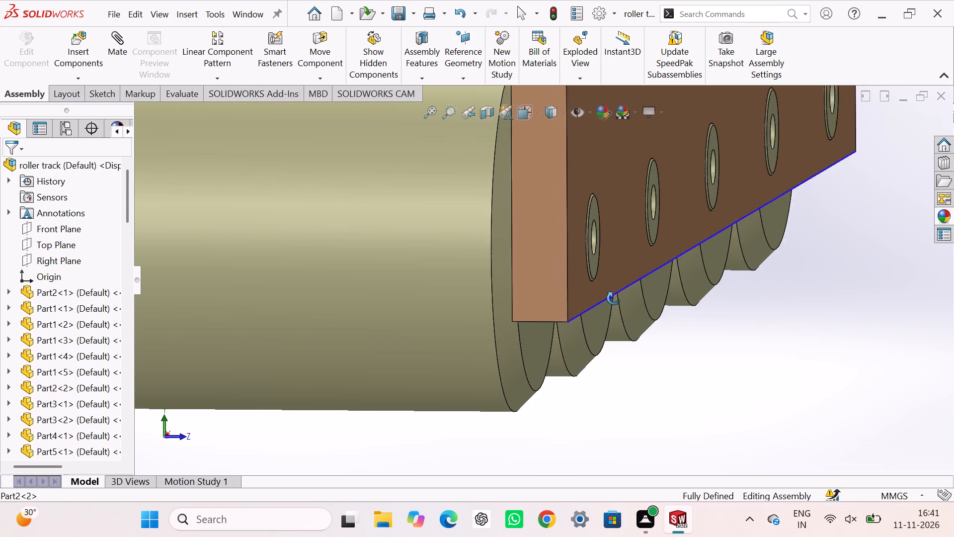
pyautogui.moveTo(614, 298); pyautogui.dragTo(616, 298, button='middle')
pyautogui.scroll(-7, 603, 283)
pyautogui.middleClick(603, 283)
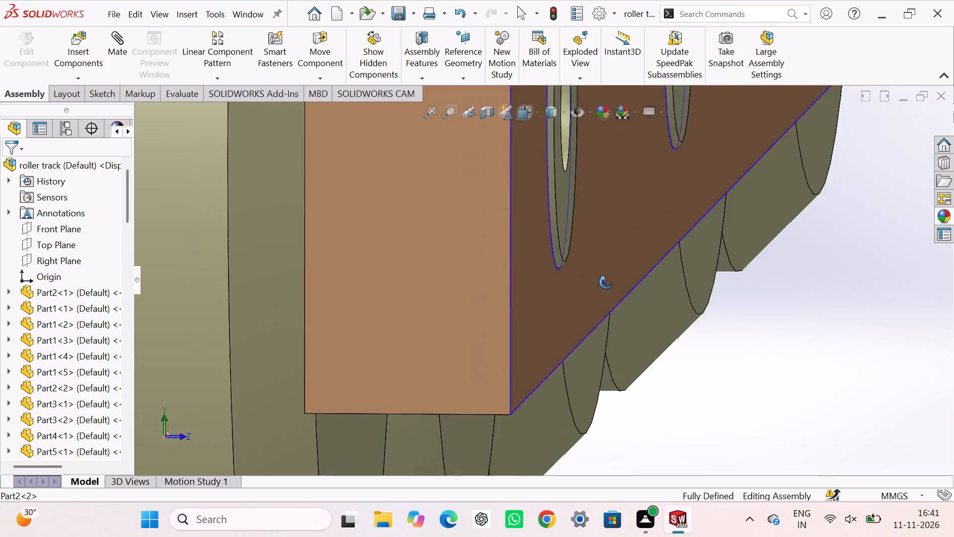
pyautogui.scroll(-5, 573, 253)
pyautogui.scroll(8, 569, 261)
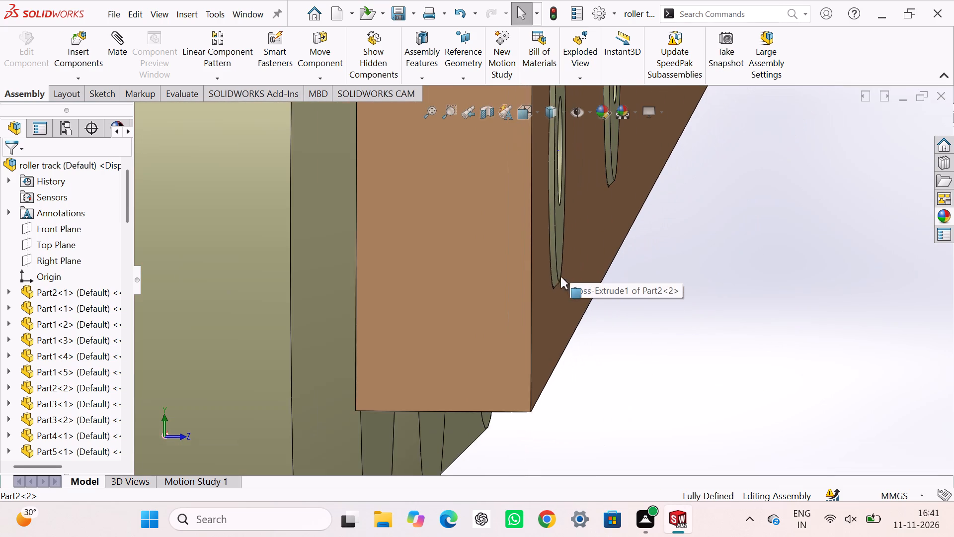
pyautogui.moveTo(520, 292); pyautogui.dragTo(537, 288, button='middle')
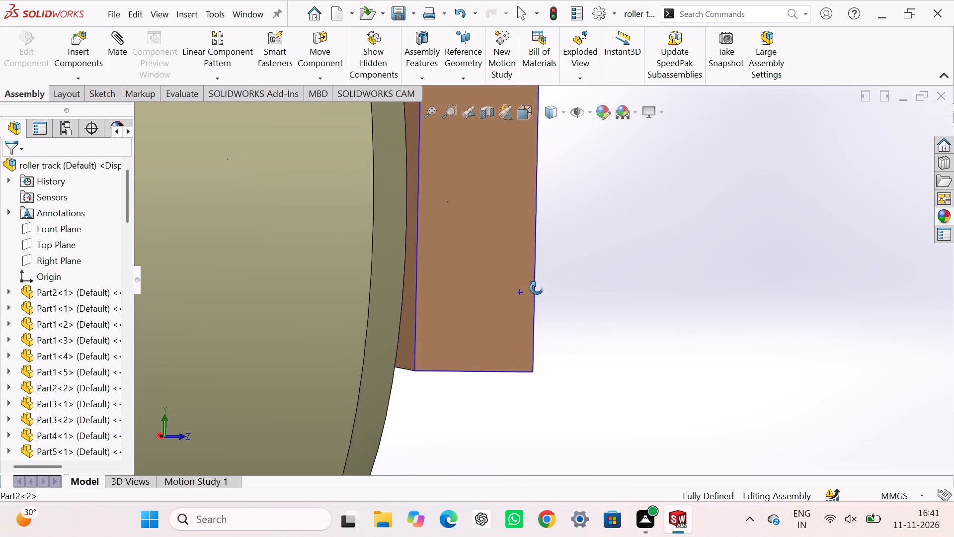
pyautogui.moveTo(537, 288); pyautogui.dragTo(530, 288, button='middle')
pyautogui.scroll(9, 527, 286)
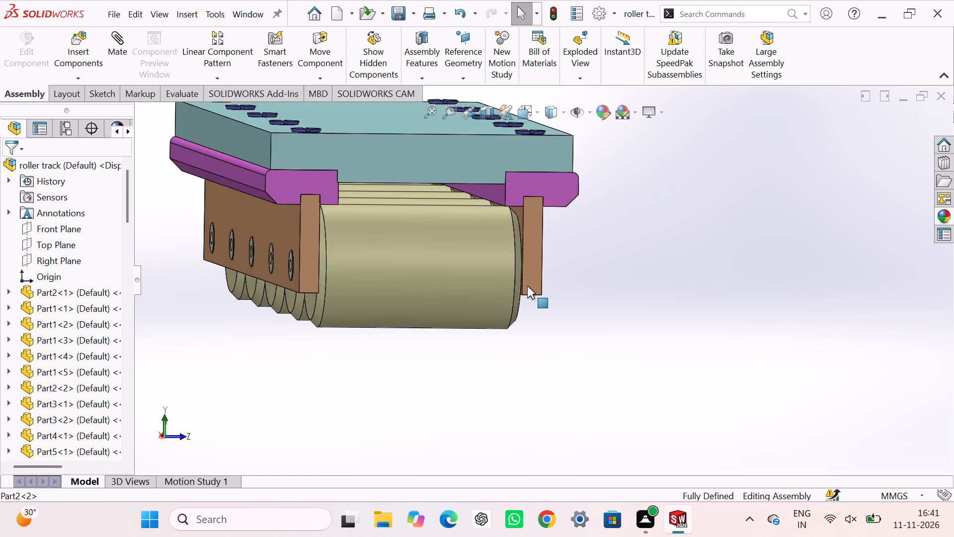
pyautogui.scroll(5, 527, 286)
pyautogui.hotkey('ctrl', '4')
pyautogui.hotkey('ctrl', '3')
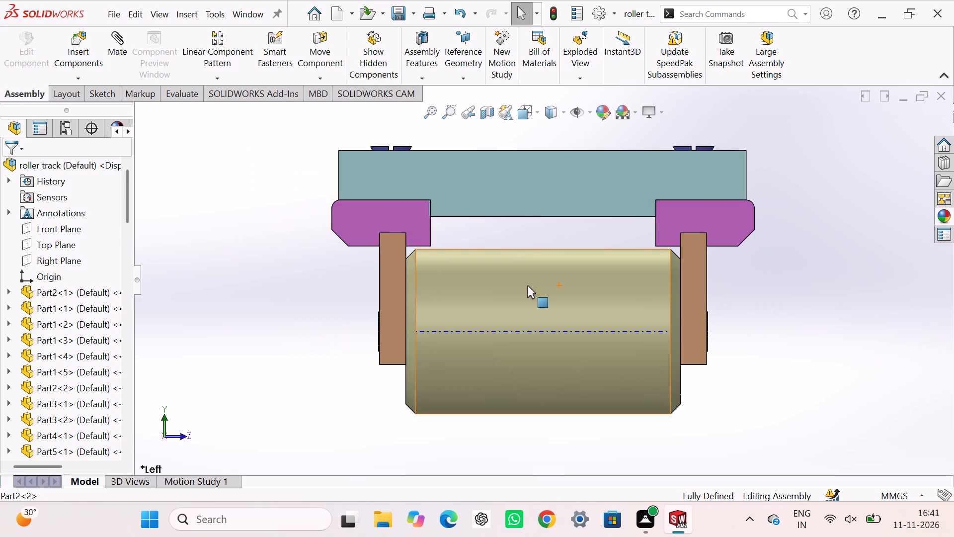
pyautogui.hotkey('ctrl', '7')
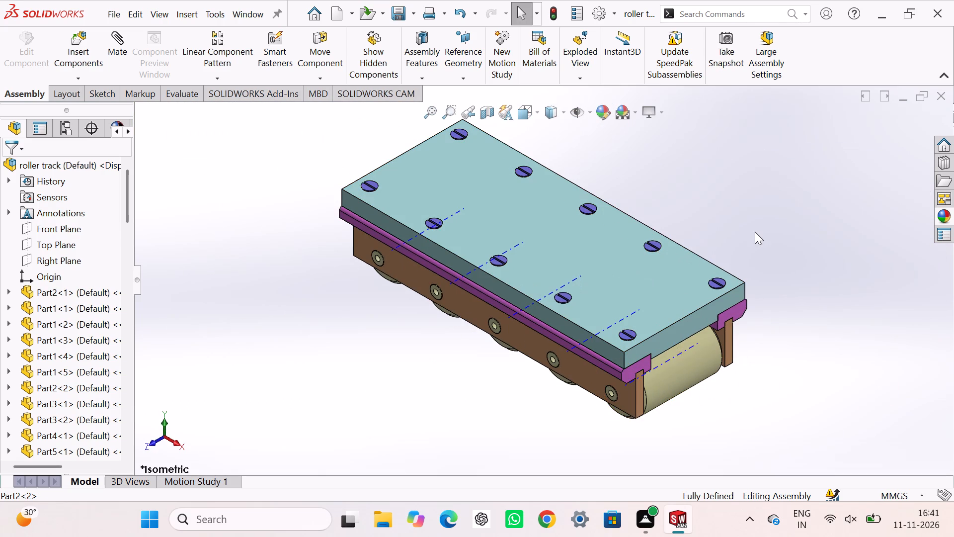
# Save the roller track assembly in its isometric view with nothing selected.
pyautogui.doubleClick(755, 232)
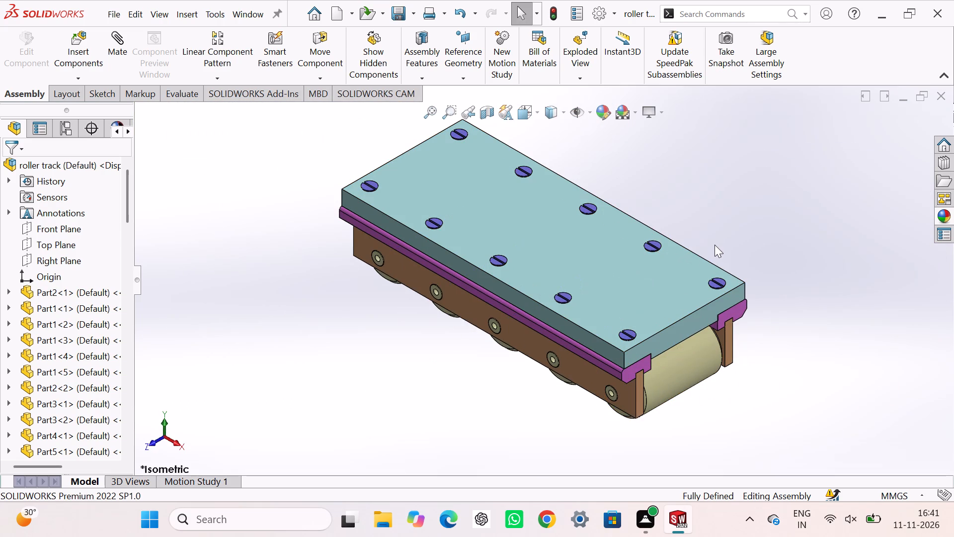
pyautogui.hotkey('ctrl', 's')
pyautogui.hotkey('ctrl', 's')
pyautogui.hotkey('ctrl', 's')
pyautogui.hotkey('ctrl', 's')
# Create a new drawing document on a standard A0 (ISO) sheet with the sheet format displayed.
pyautogui.hotkey('ctrl', 'n')
pyautogui.click(602, 219)
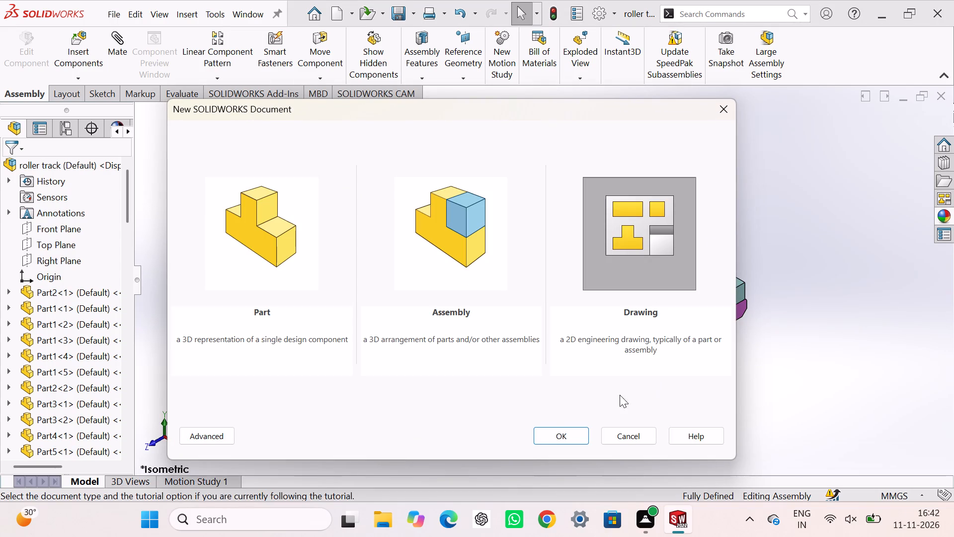
pyautogui.click(536, 433)
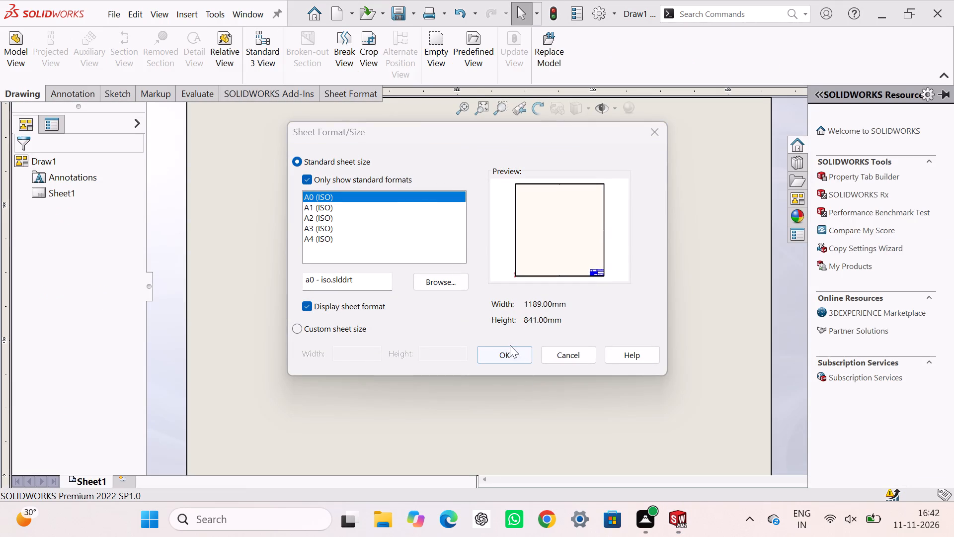
pyautogui.click(510, 350)
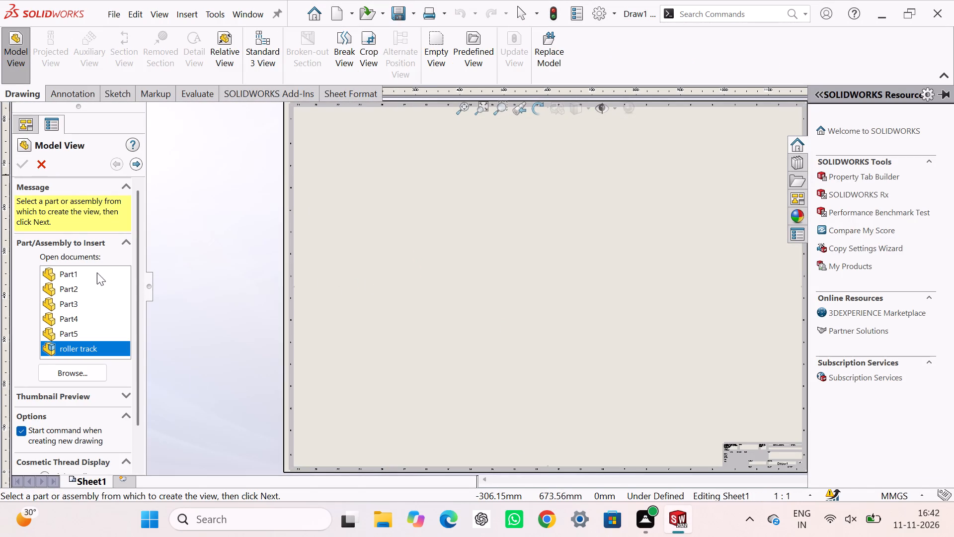
# Place Part1's front view in the sheet's upper left corner, with a projected right view and a projected isometric view beside it.
pyautogui.click(78, 270)
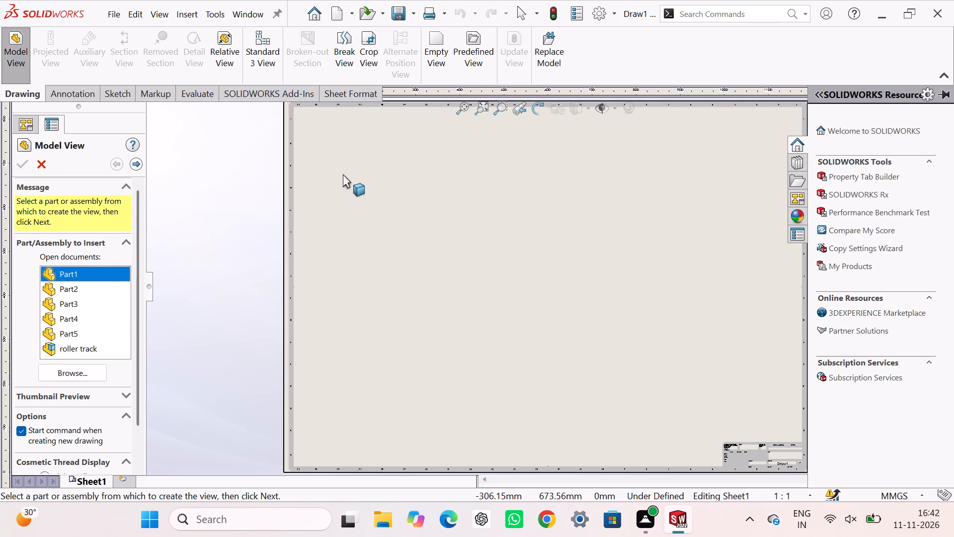
pyautogui.doubleClick(94, 271)
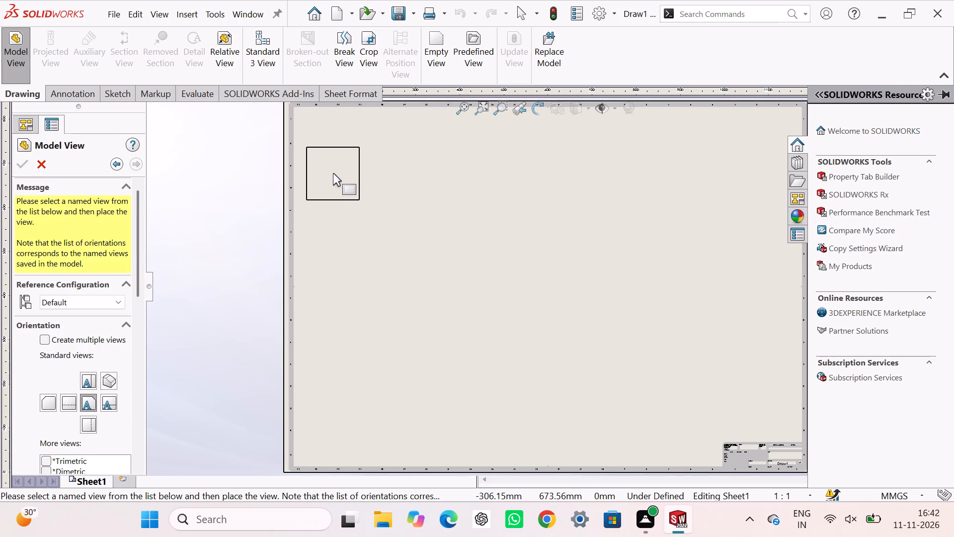
pyautogui.click(333, 172)
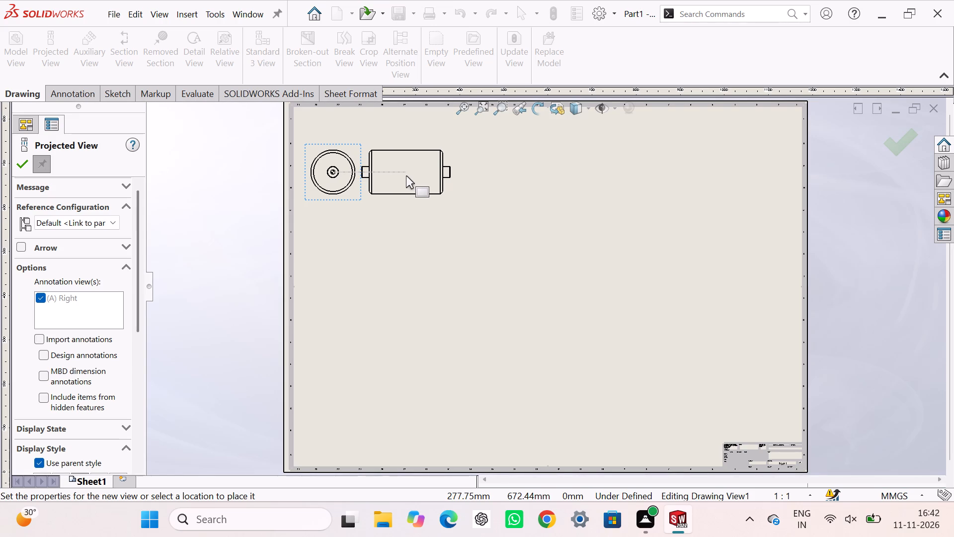
pyautogui.click(406, 176)
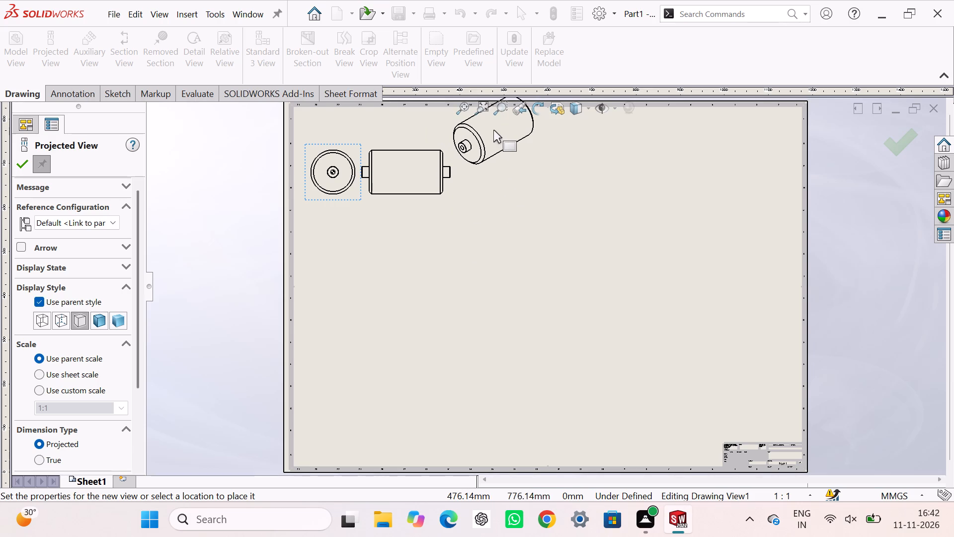
pyautogui.keyDown('ctrl'); pyautogui.click(494, 148); pyautogui.keyUp('ctrl')
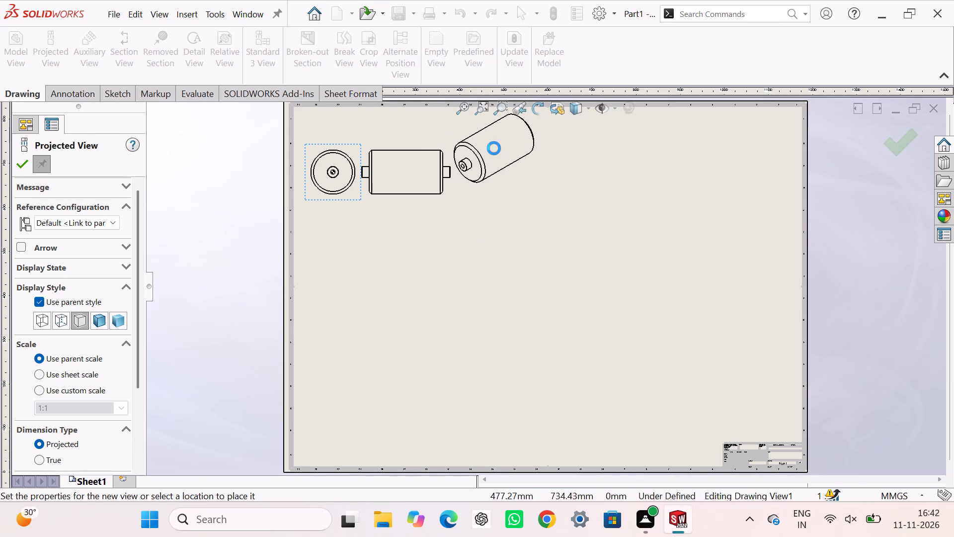
# Delete the projected right view of Part1 between the front and isometric views.
pyautogui.press('Escape')
pyautogui.press('Escape')
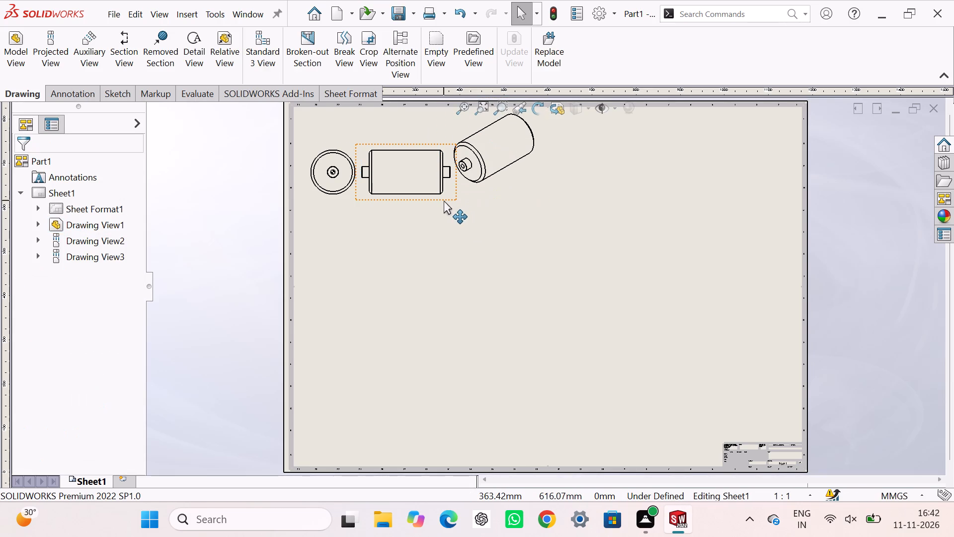
pyautogui.click(444, 200)
pyautogui.press('Delete')
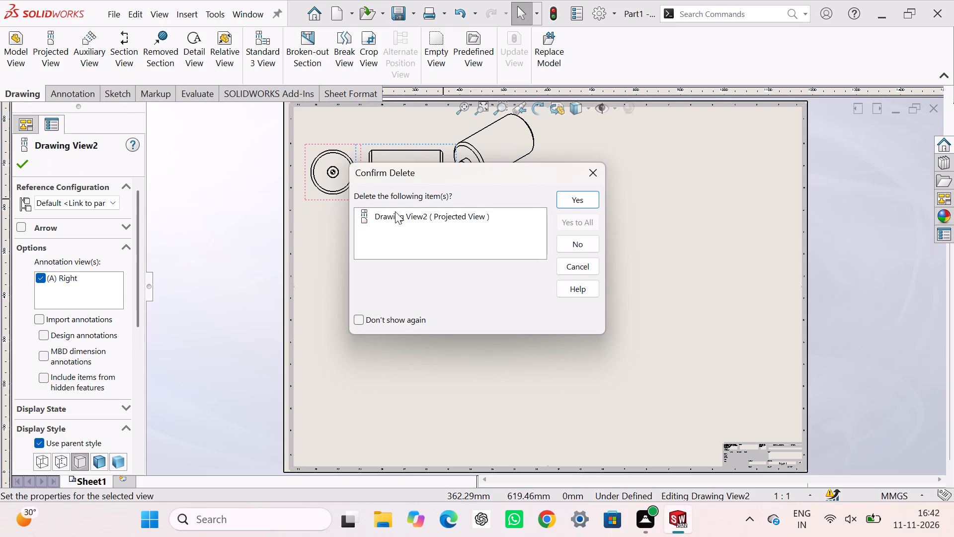
pyautogui.click(565, 195)
pyautogui.click(209, 220)
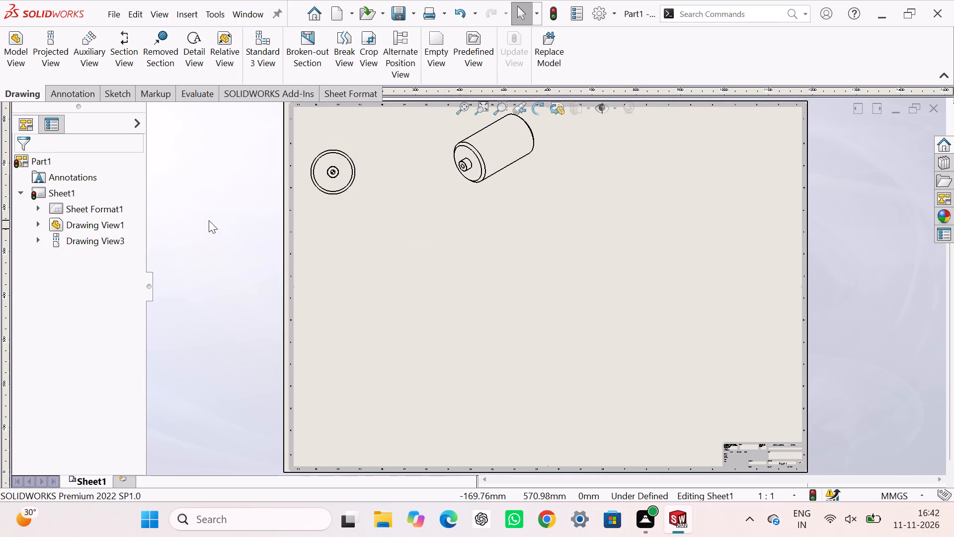
# Create section view A-A with a vertical cutting line through the front view's centre, placing it between the front and isometric views.
pyautogui.click(123, 47)
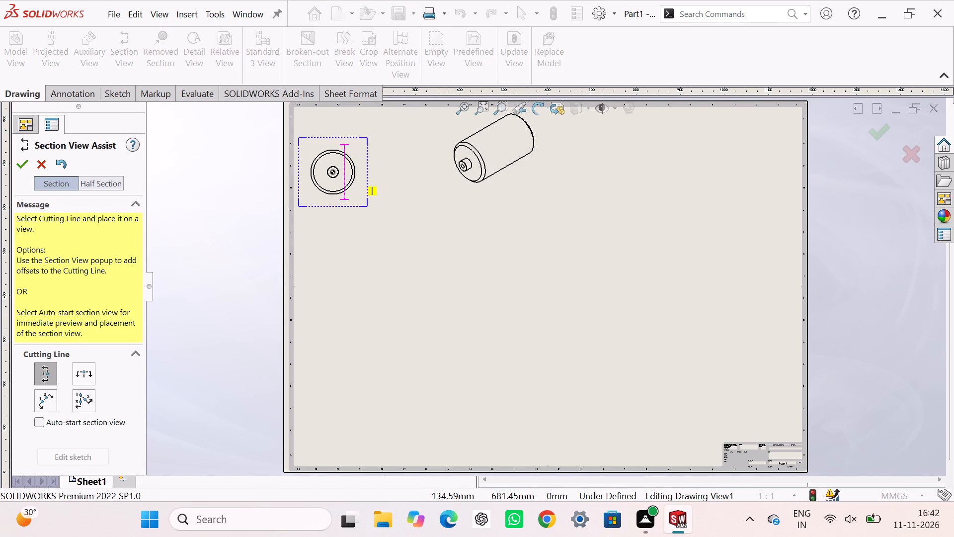
pyautogui.click(335, 174)
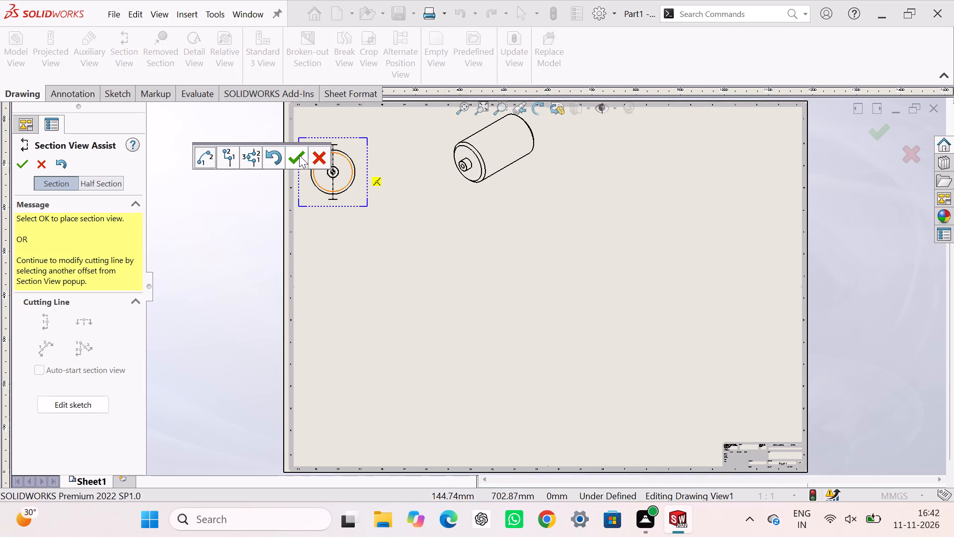
pyautogui.click(299, 155)
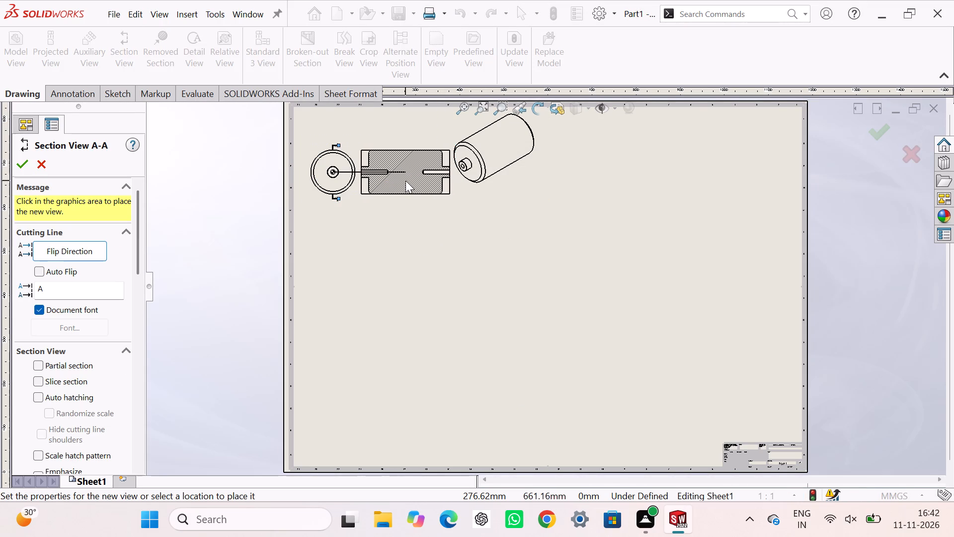
pyautogui.click(405, 180)
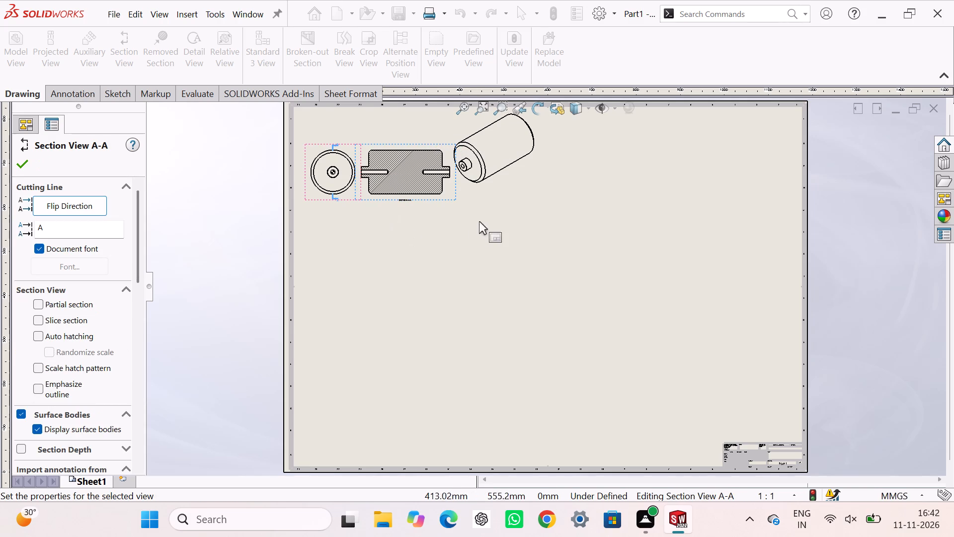
pyautogui.press('Escape')
pyautogui.press('Escape')
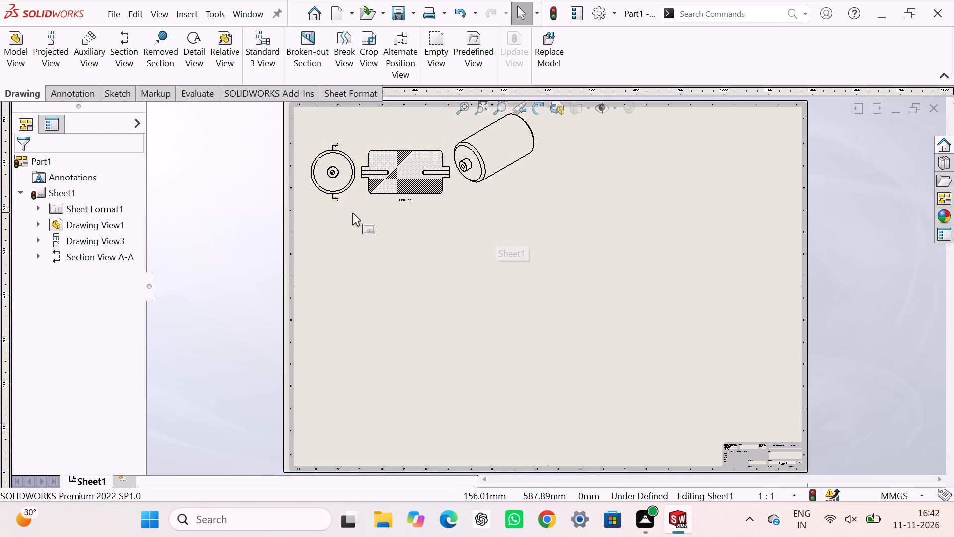
# Dimension the lengths of the stepped shaft ends on both sides of section view A-A, placing both dimensions in line above the roller.
pyautogui.moveTo(219, 247); pyautogui.dragTo(226, 149, button='right')
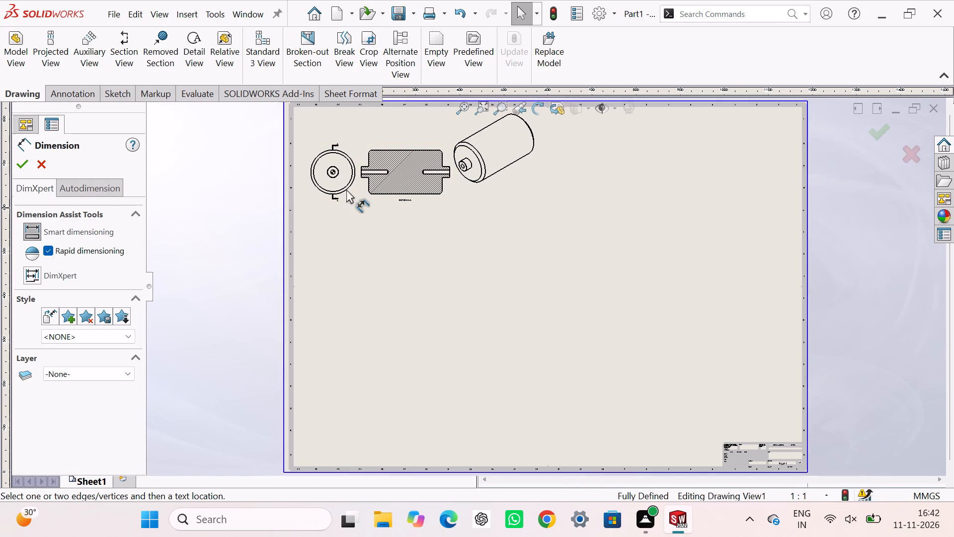
pyautogui.scroll(-7, 353, 189)
pyautogui.scroll(-6, 456, 204)
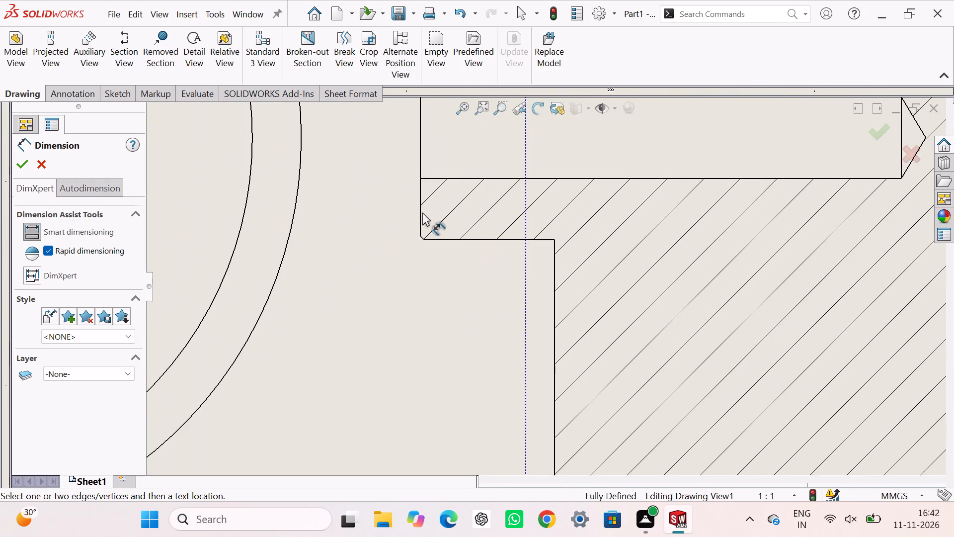
pyautogui.click(434, 239)
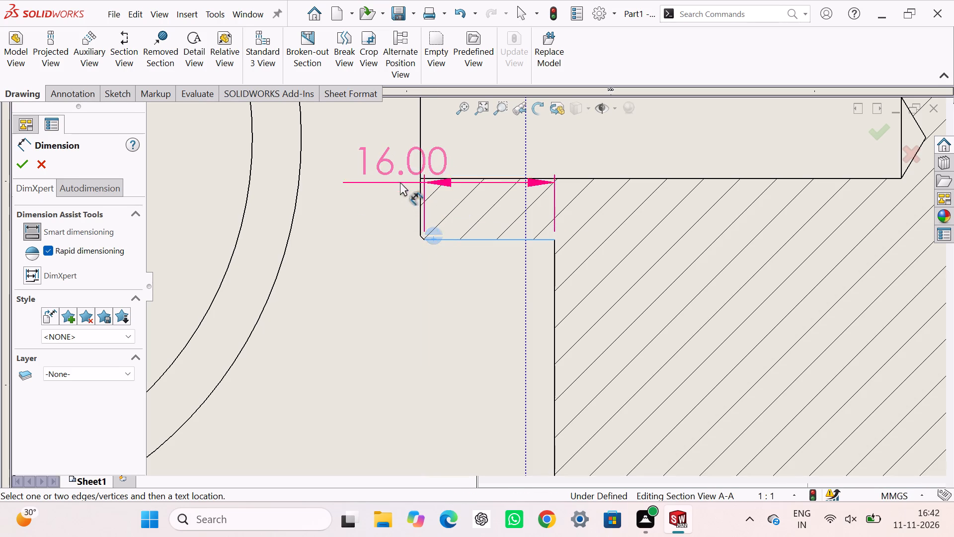
pyautogui.scroll(3, 498, 188)
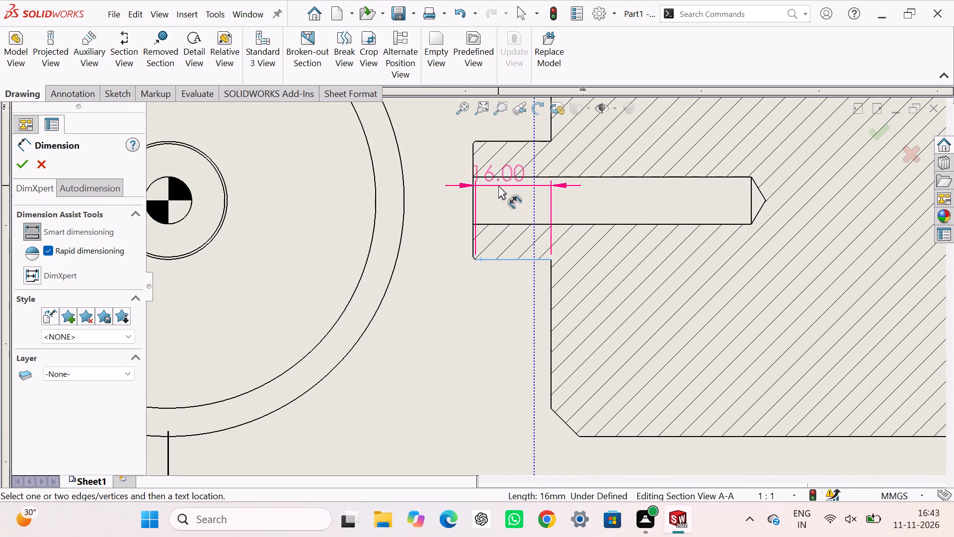
pyautogui.scroll(4, 498, 185)
pyautogui.scroll(-4, 504, 179)
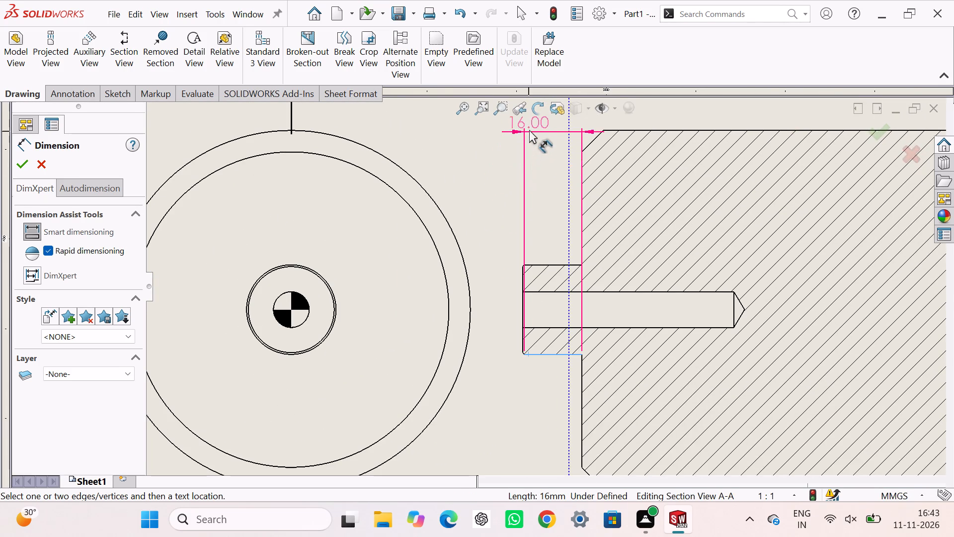
pyautogui.scroll(4, 556, 149)
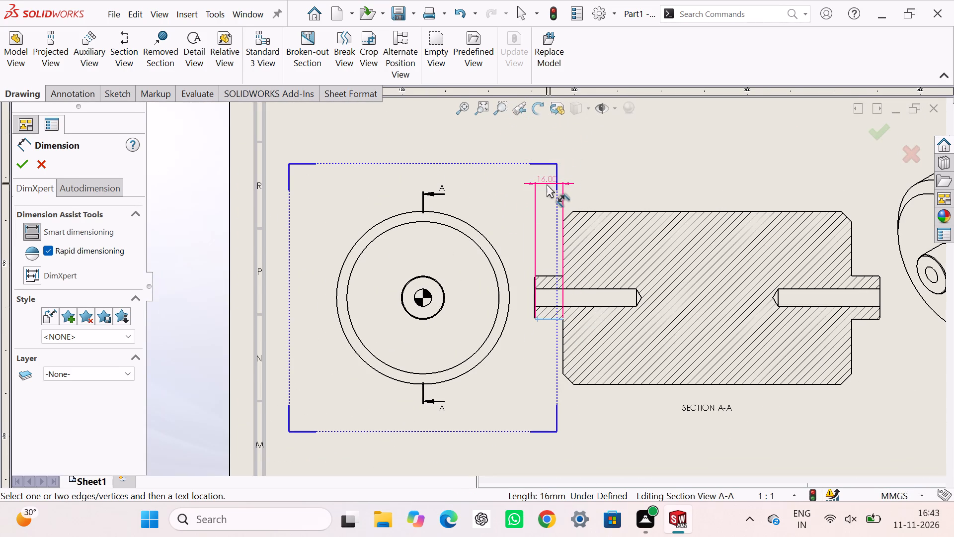
pyautogui.click(546, 184)
pyautogui.scroll(4, 772, 251)
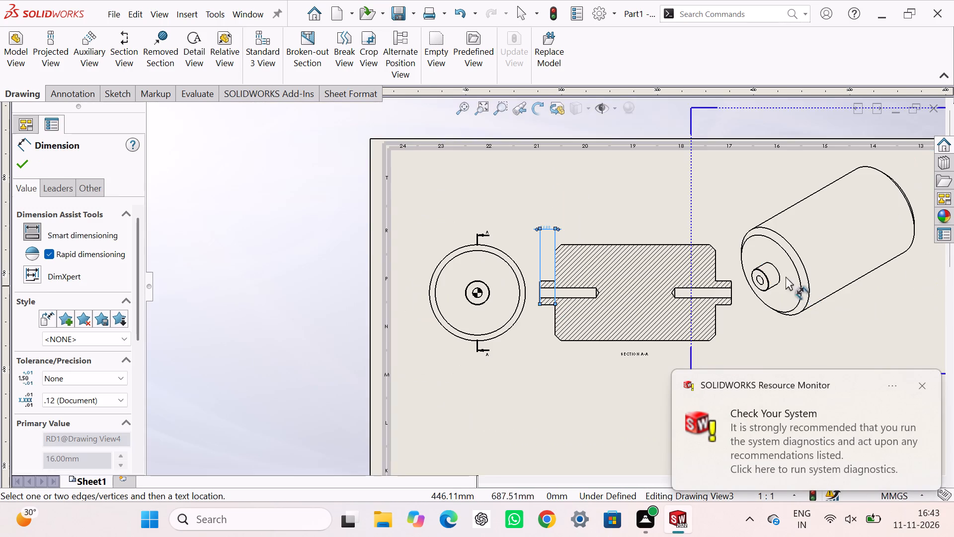
pyautogui.scroll(-7, 714, 267)
pyautogui.click(655, 295)
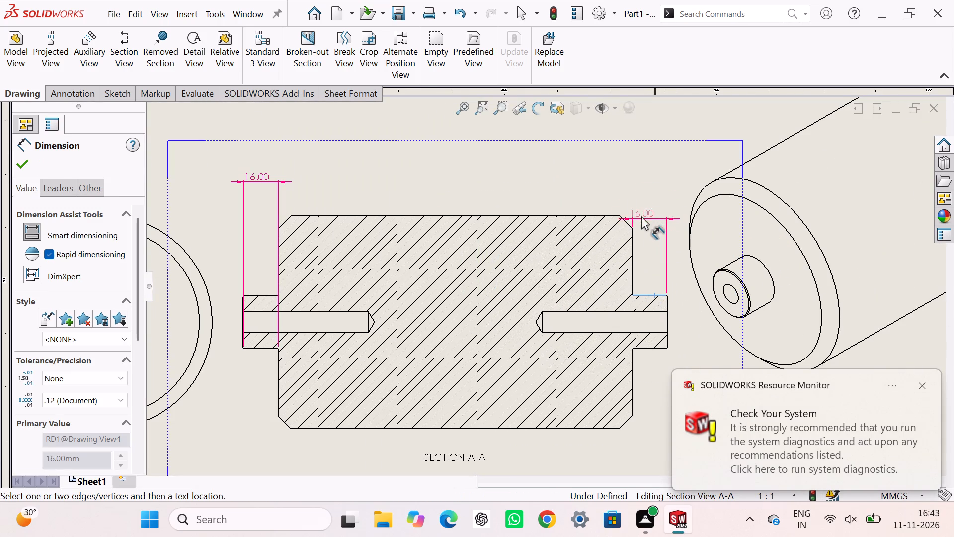
pyautogui.click(641, 185)
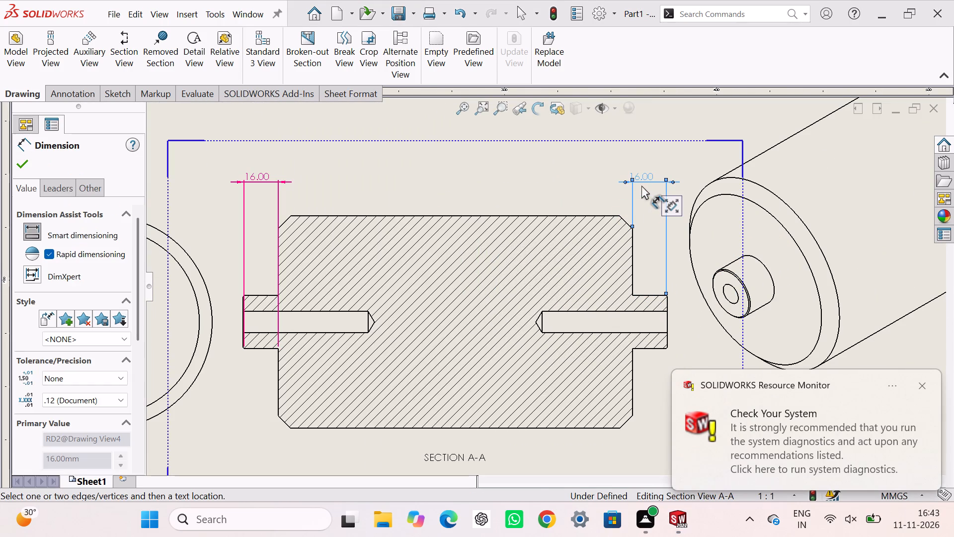
pyautogui.click(498, 183)
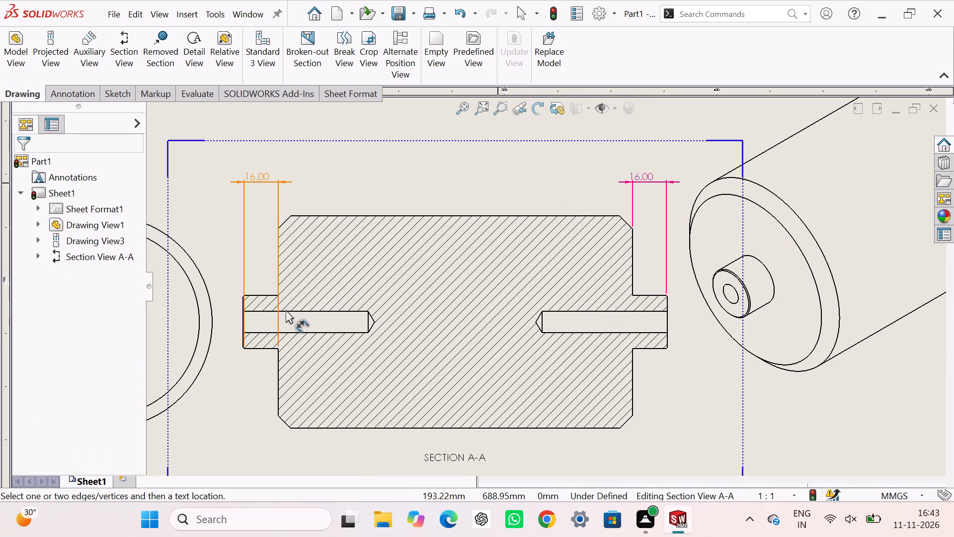
# Dimension the left blind hole's depth and the roller body's length between its end faces in section view A-A.
pyautogui.click(294, 311)
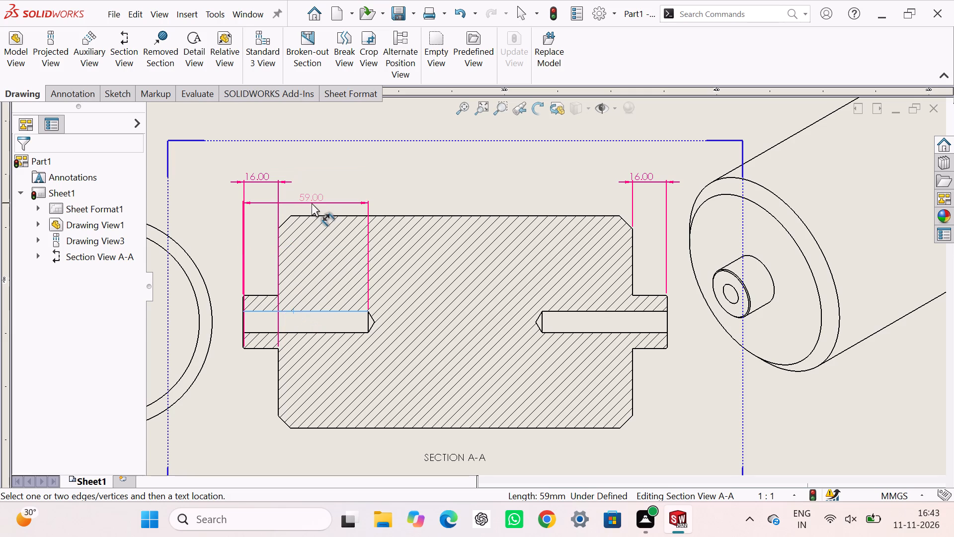
pyautogui.click(312, 203)
pyautogui.click(278, 258)
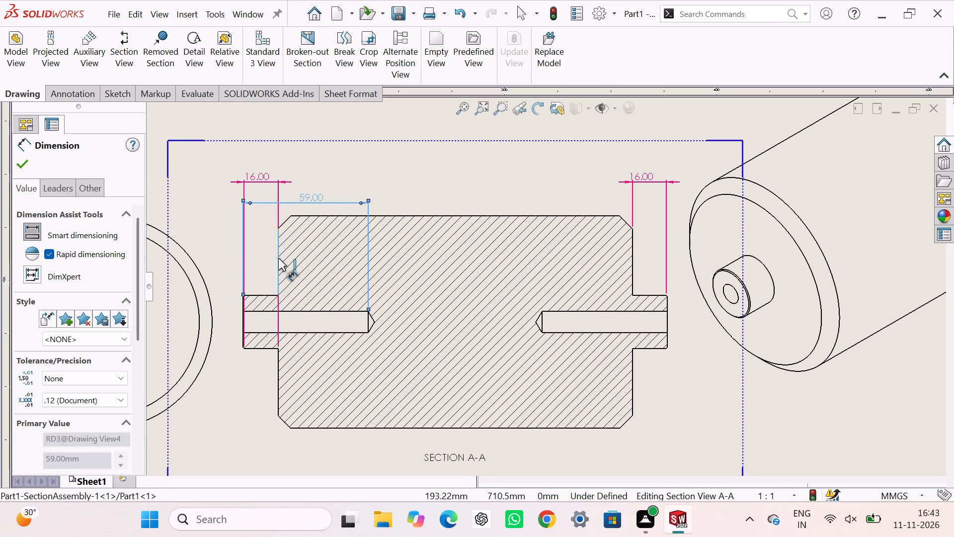
pyautogui.moveTo(632, 263); pyautogui.dragTo(620, 252)
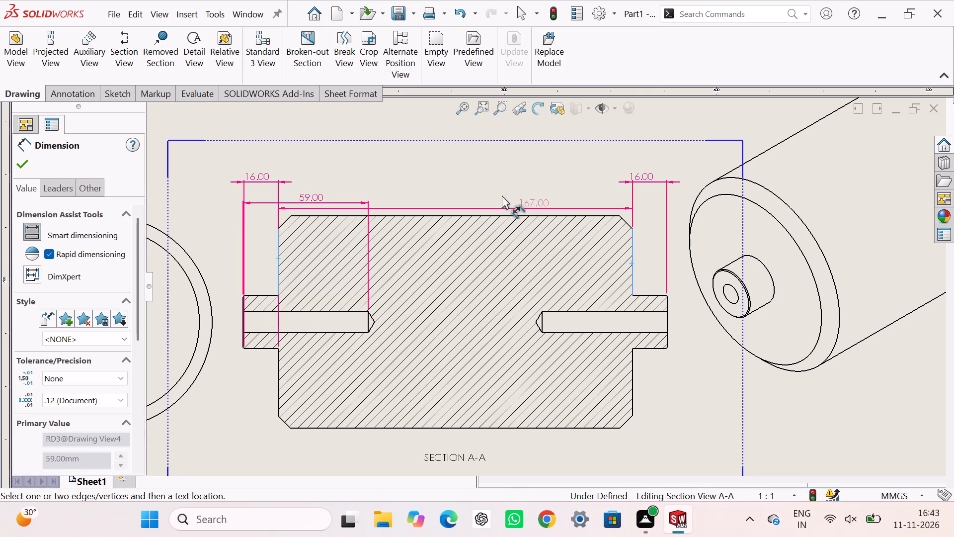
pyautogui.click(496, 181)
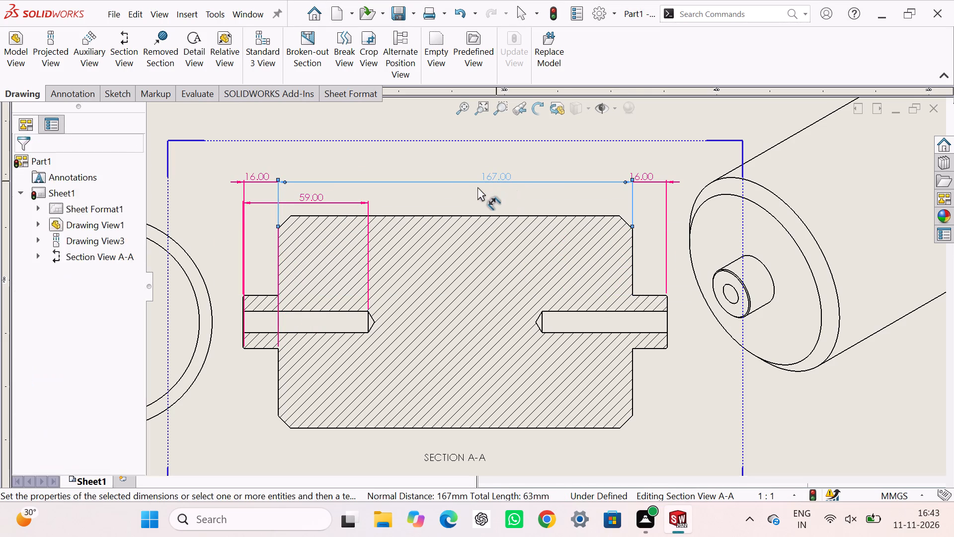
pyautogui.click(422, 201)
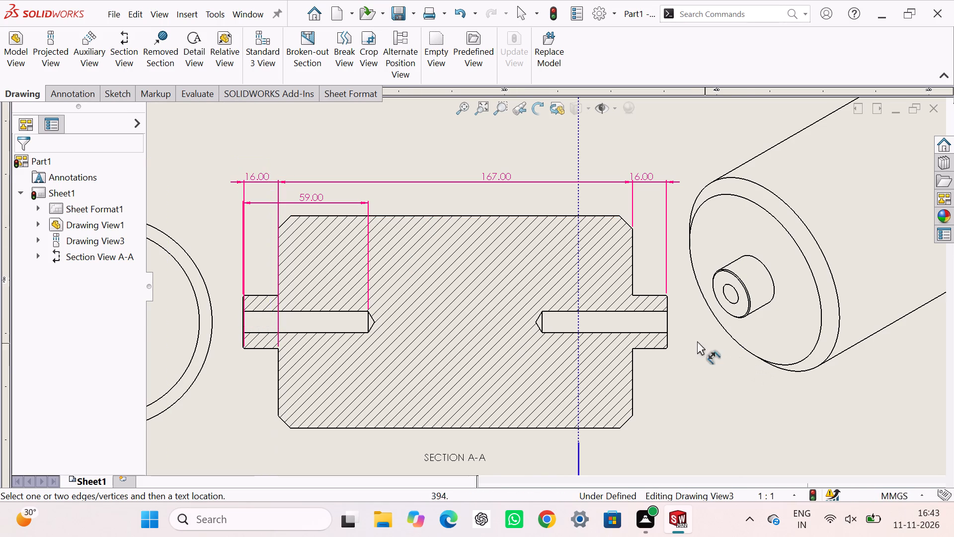
# Dimension the roller's overall length between the two shaft end faces, placed above the other dimensions of section view A-A.
pyautogui.scroll(-11, 691, 339)
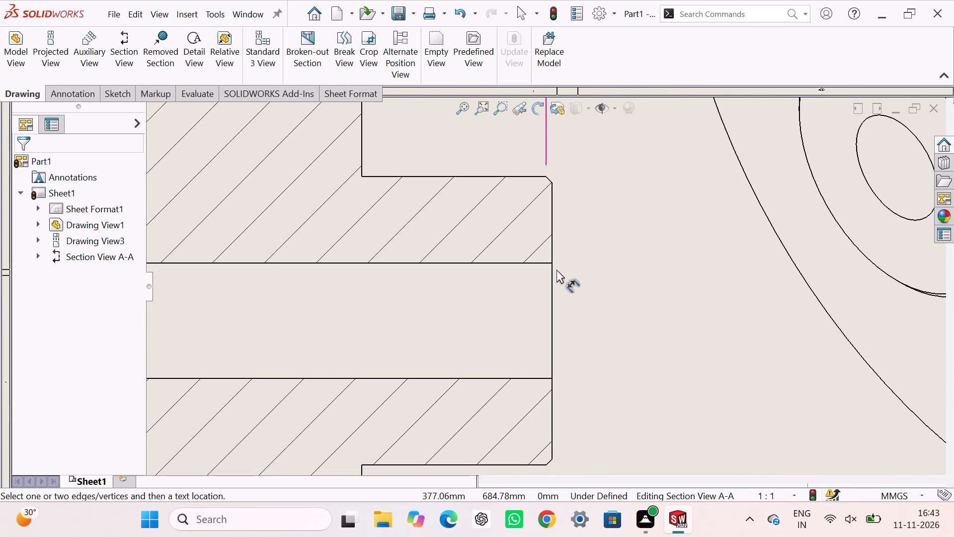
pyautogui.click(551, 272)
pyautogui.scroll(8, 550, 273)
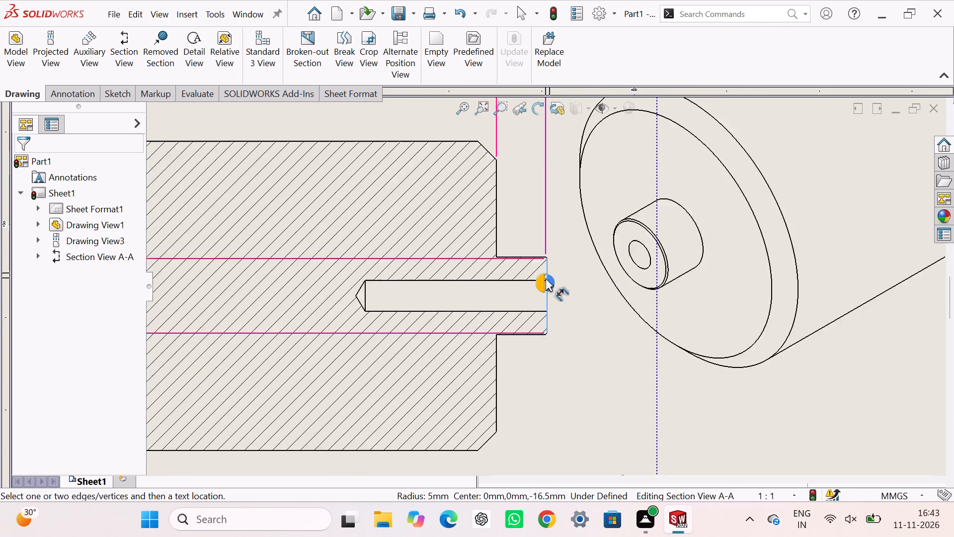
pyautogui.scroll(1, 546, 278)
pyautogui.scroll(-9, 203, 290)
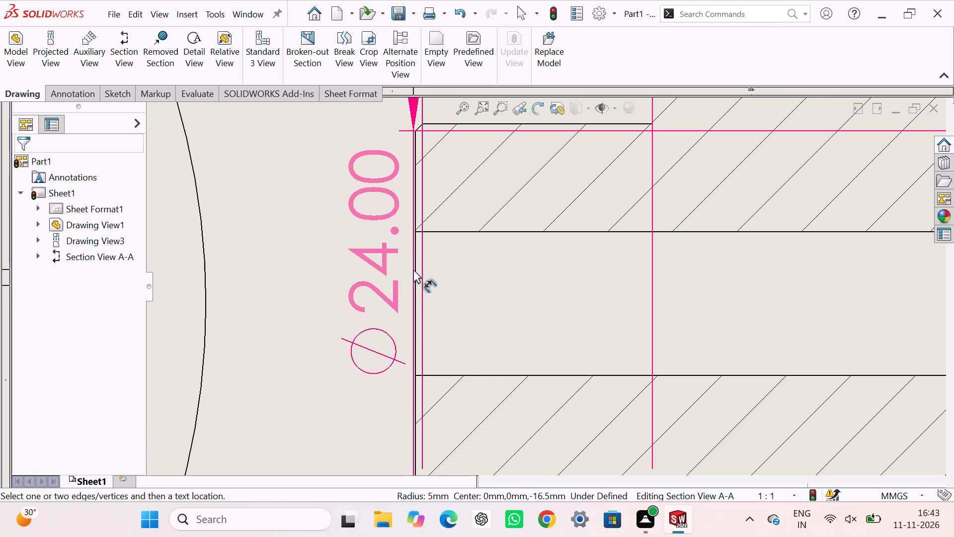
pyautogui.click(415, 268)
pyautogui.scroll(5, 527, 266)
pyautogui.scroll(4, 638, 258)
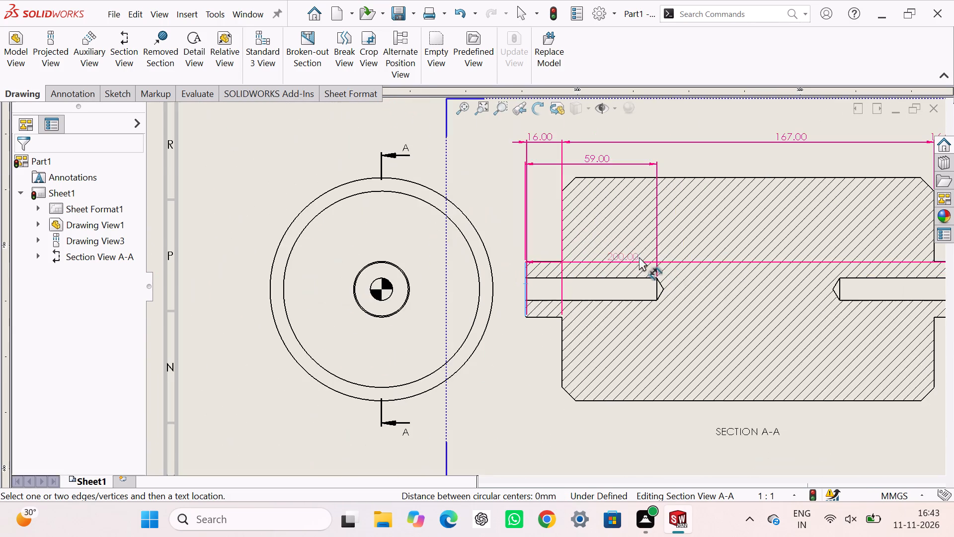
pyautogui.scroll(4, 643, 249)
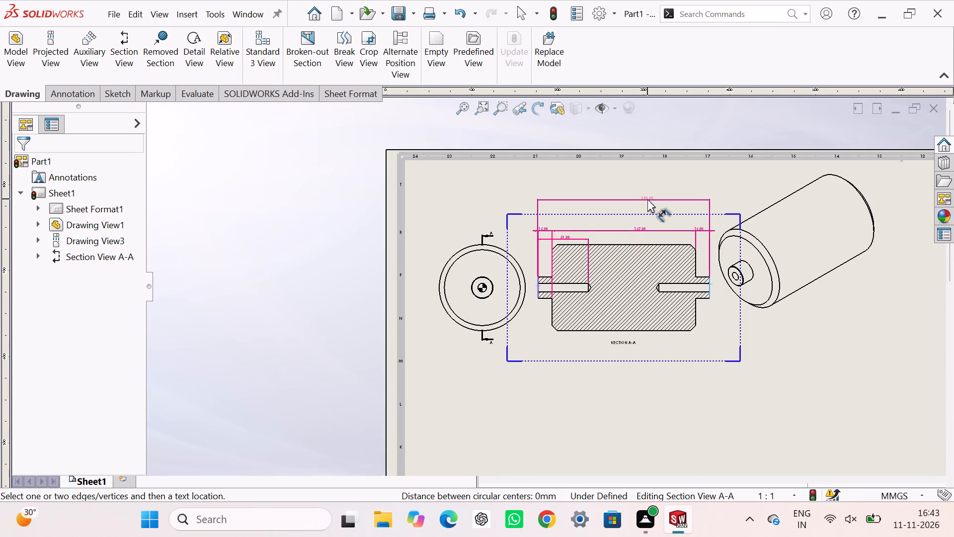
pyautogui.click(647, 199)
pyautogui.press('Escape')
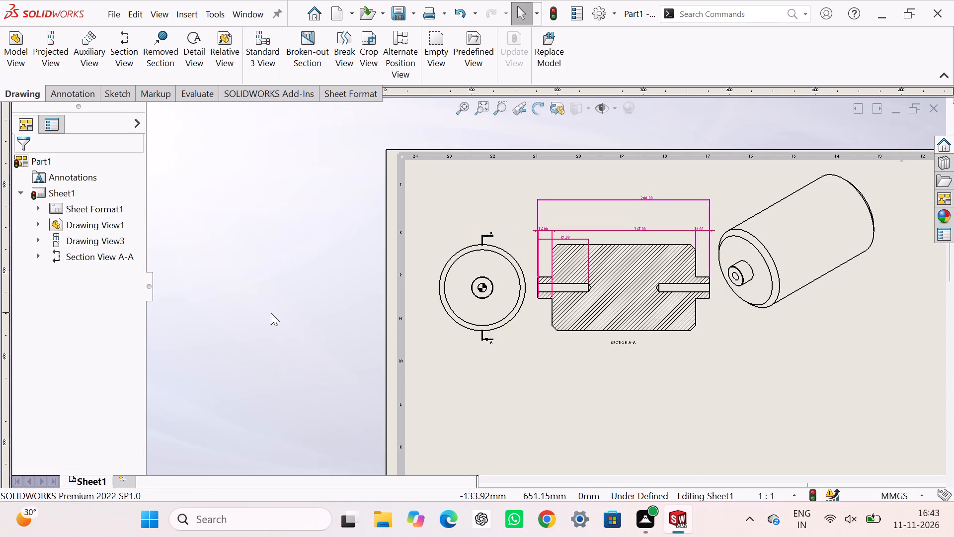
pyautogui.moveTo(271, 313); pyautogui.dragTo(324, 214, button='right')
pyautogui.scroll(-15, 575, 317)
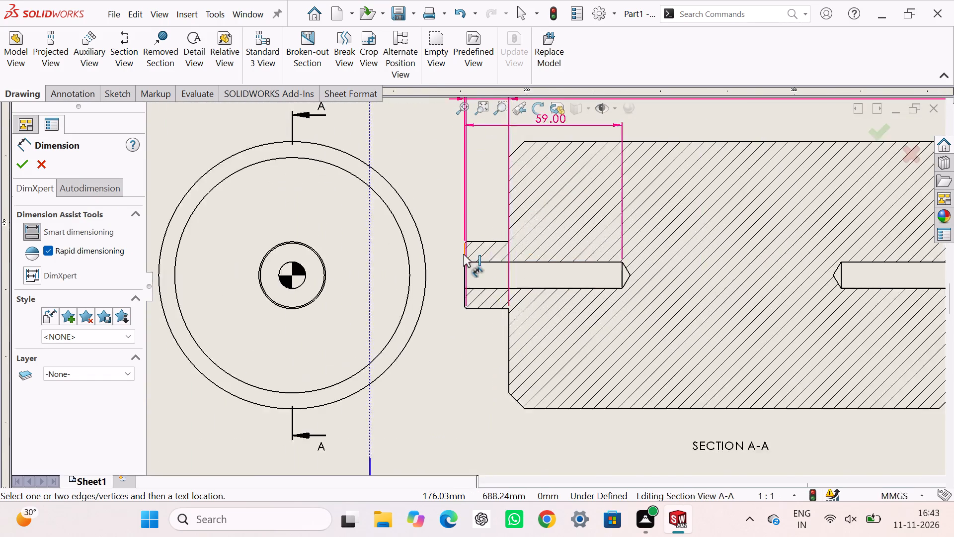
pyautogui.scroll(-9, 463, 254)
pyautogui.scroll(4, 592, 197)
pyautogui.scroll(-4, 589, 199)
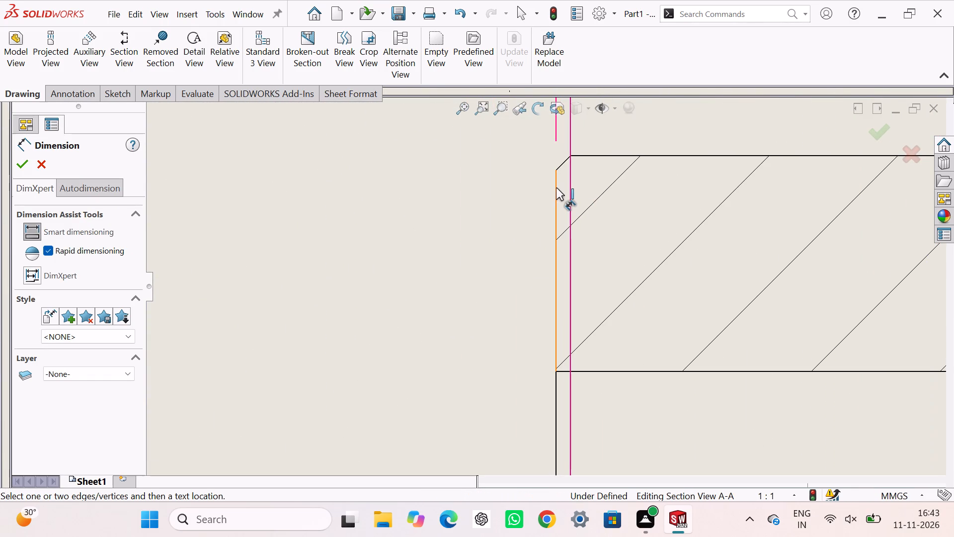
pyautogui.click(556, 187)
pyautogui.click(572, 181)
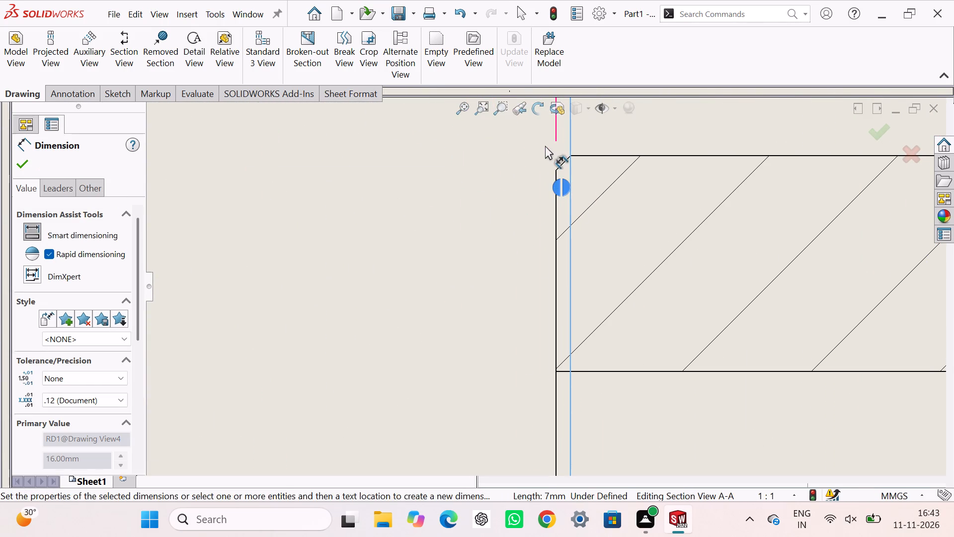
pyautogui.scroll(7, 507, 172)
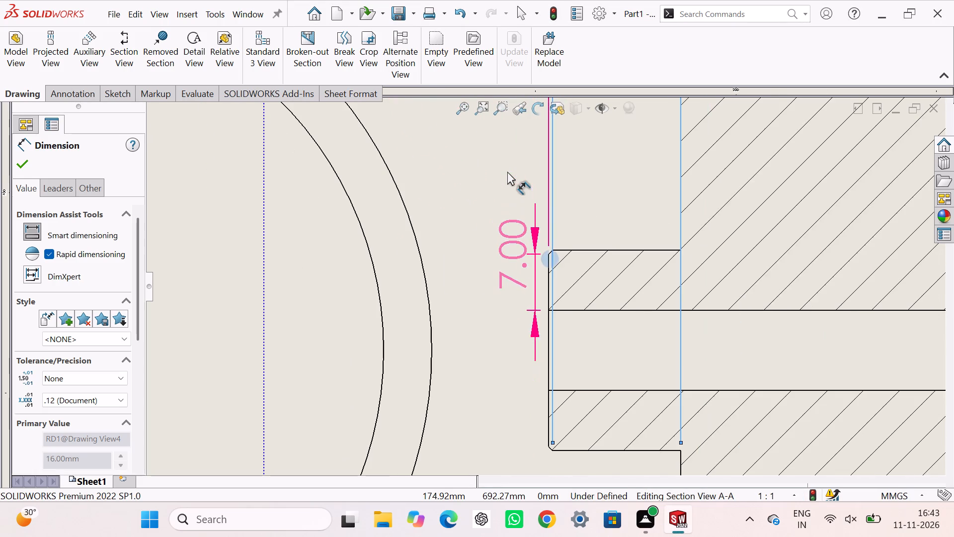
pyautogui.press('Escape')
# Dimension the width of the small chamfer on the left shaft end in section view A-A, placed above the shaft end.
pyautogui.scroll(-9, 549, 279)
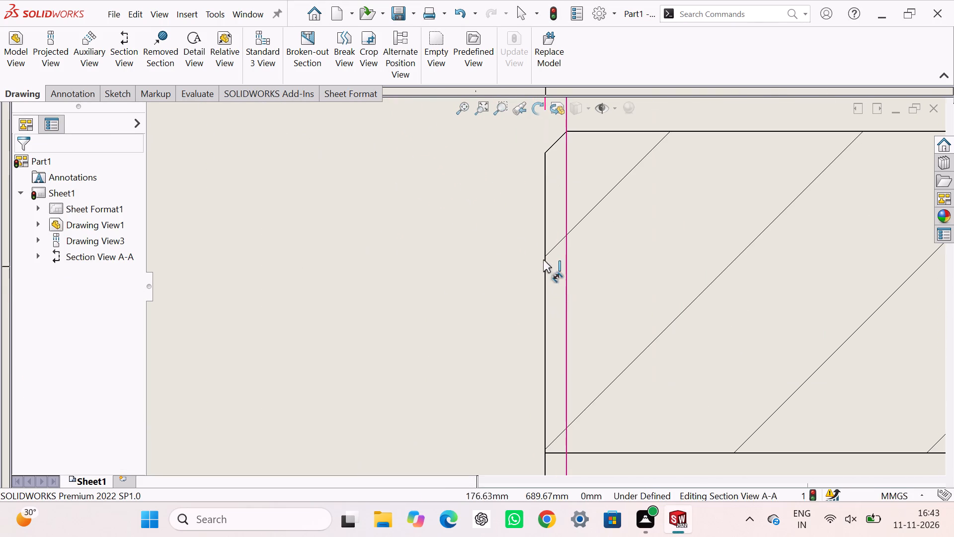
pyautogui.click(546, 256)
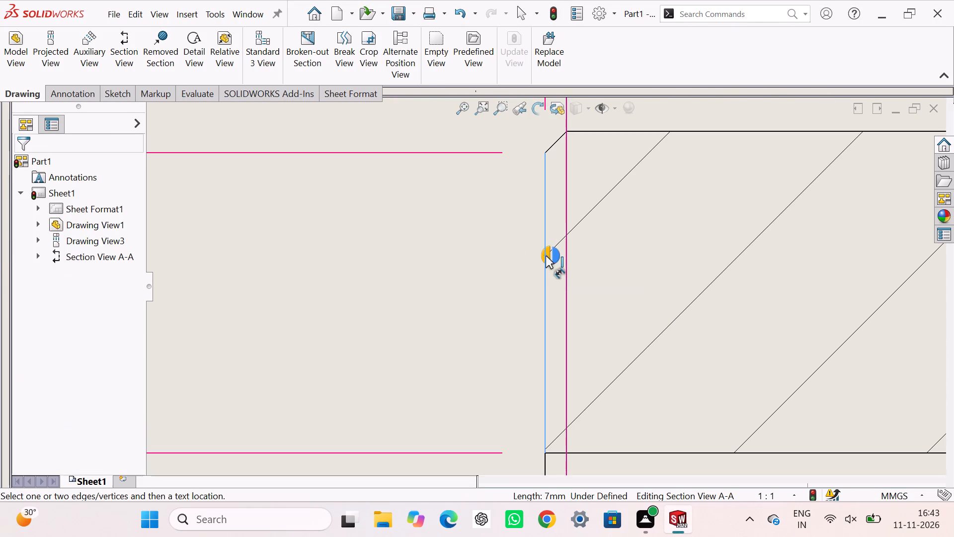
pyautogui.click(567, 130)
pyautogui.scroll(7, 540, 122)
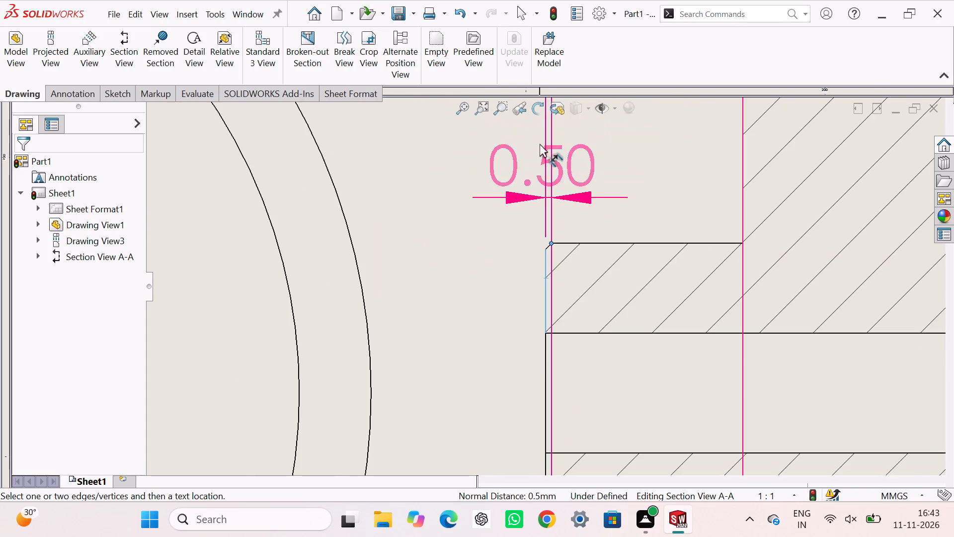
pyautogui.click(483, 158)
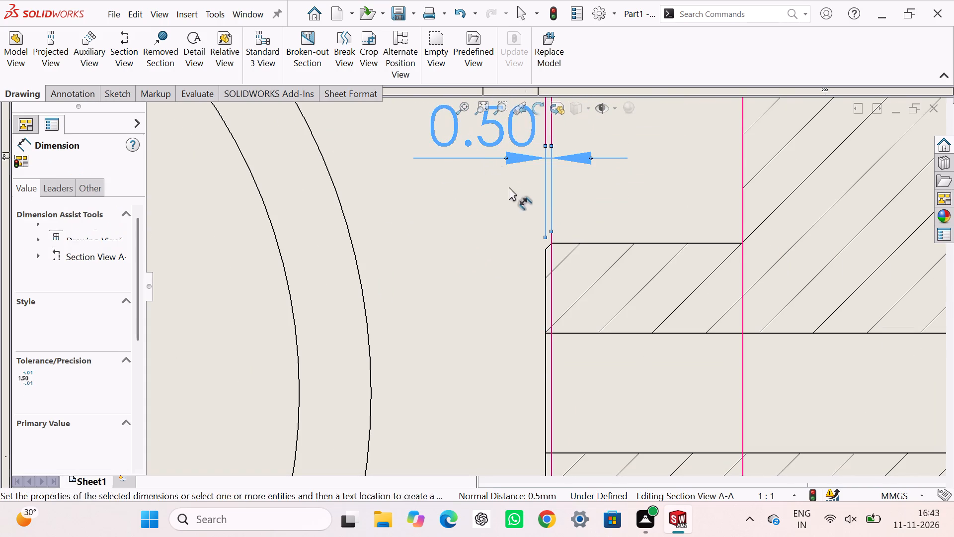
pyautogui.scroll(9, 509, 187)
pyautogui.scroll(3, 703, 275)
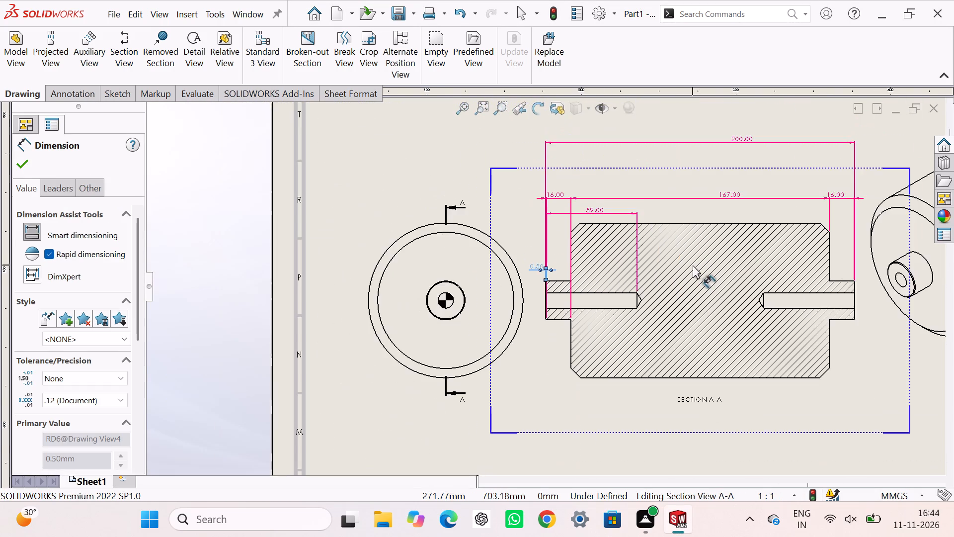
# Delete the 16.00 length dimension of the right shaft end in section view A-A.
pyautogui.scroll(-2, 693, 265)
pyautogui.scroll(4, 740, 276)
pyautogui.scroll(-3, 765, 285)
pyautogui.scroll(-4, 598, 272)
pyautogui.scroll(-8, 675, 316)
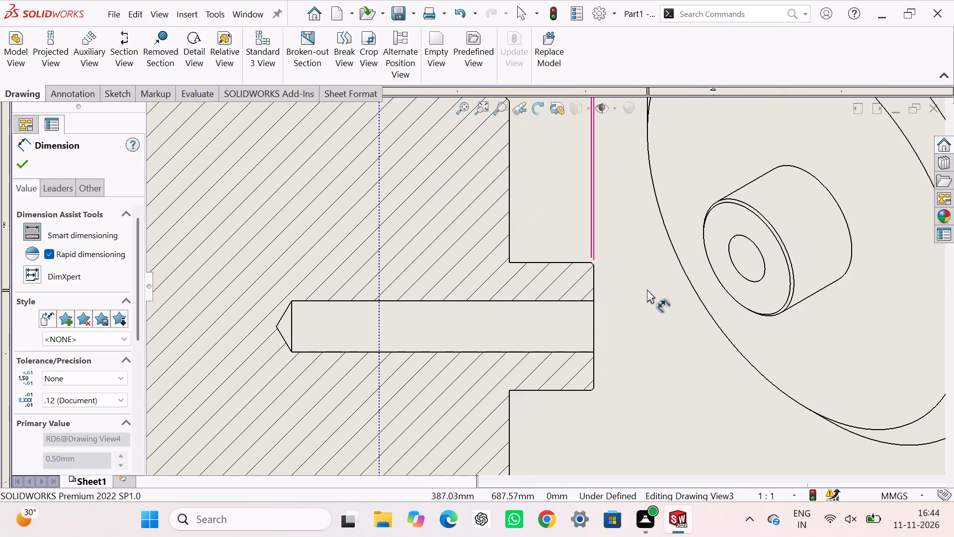
pyautogui.scroll(2, 642, 285)
pyautogui.scroll(4, 575, 247)
pyautogui.scroll(-6, 569, 240)
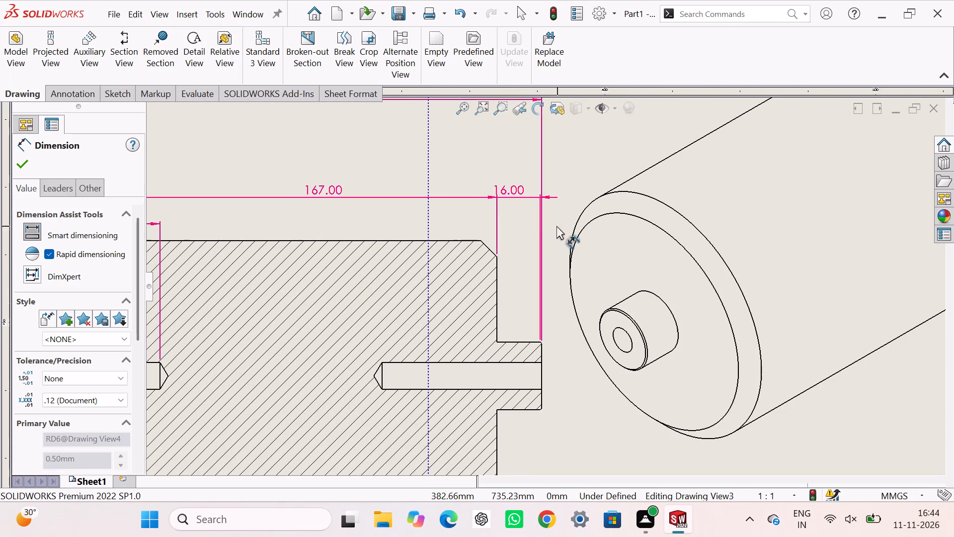
pyautogui.press('Escape')
pyautogui.click(515, 196)
pyautogui.press('Delete')
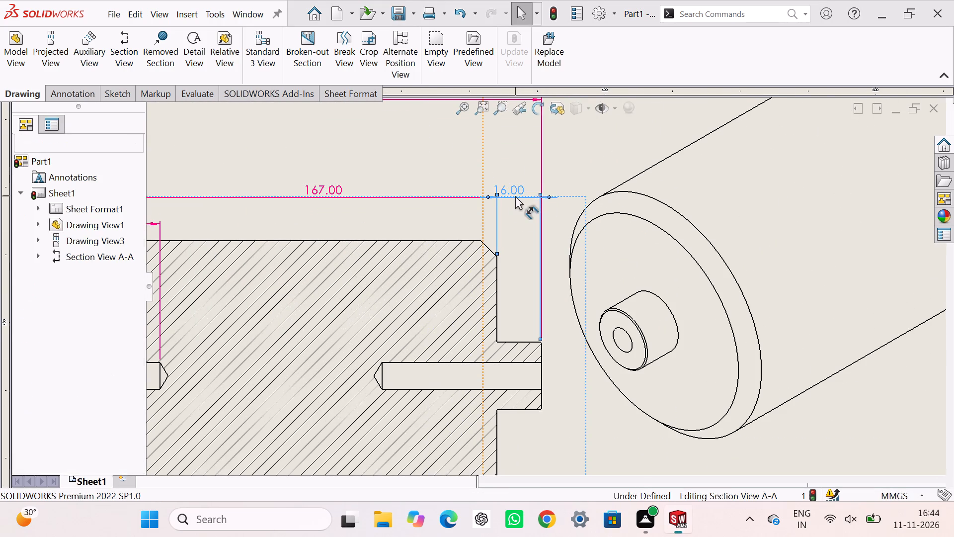
# Dimension the right shaft end's full length from the roller body's shoulder to the outer end face, placed just above the shaft.
pyautogui.moveTo(510, 264); pyautogui.dragTo(509, 194, button='right')
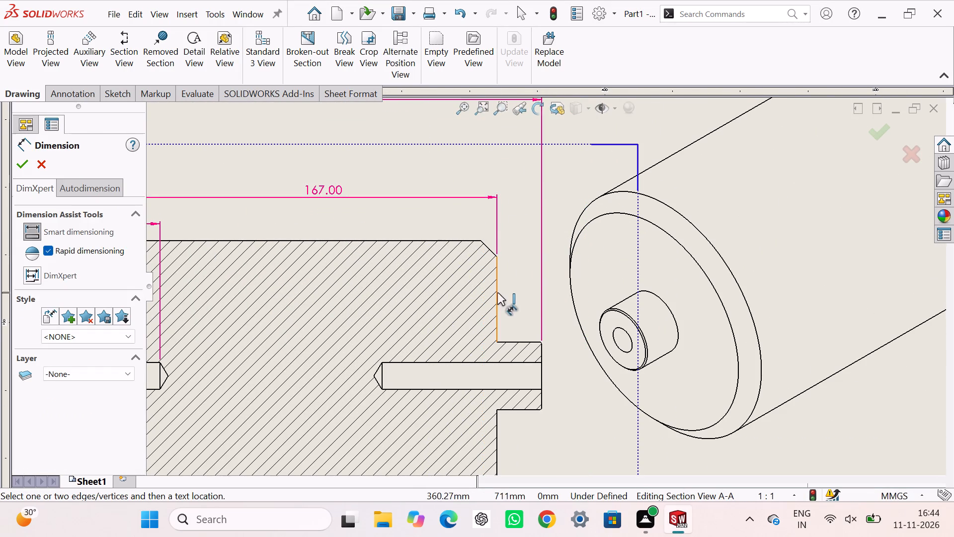
pyautogui.click(497, 292)
pyautogui.scroll(-13, 542, 374)
pyautogui.scroll(-1, 546, 330)
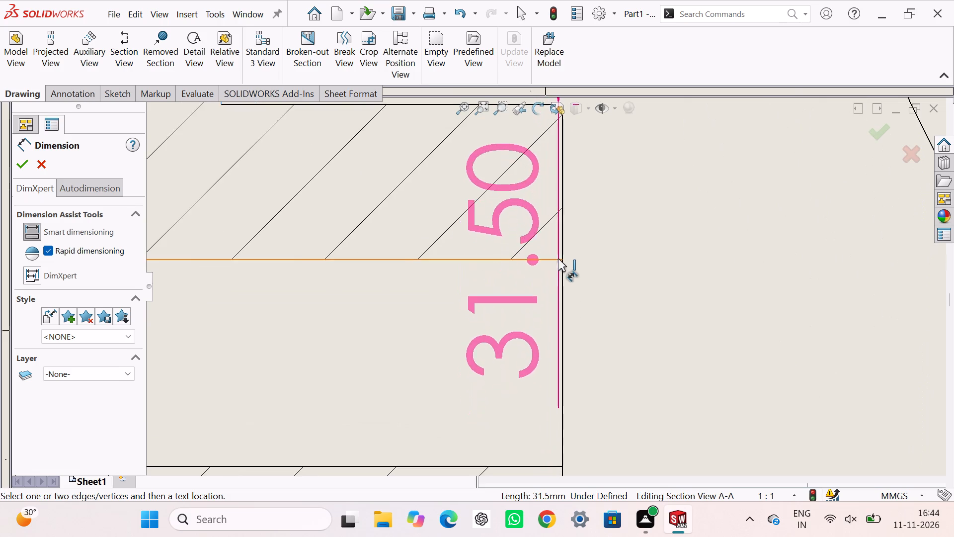
pyautogui.scroll(-13, 558, 259)
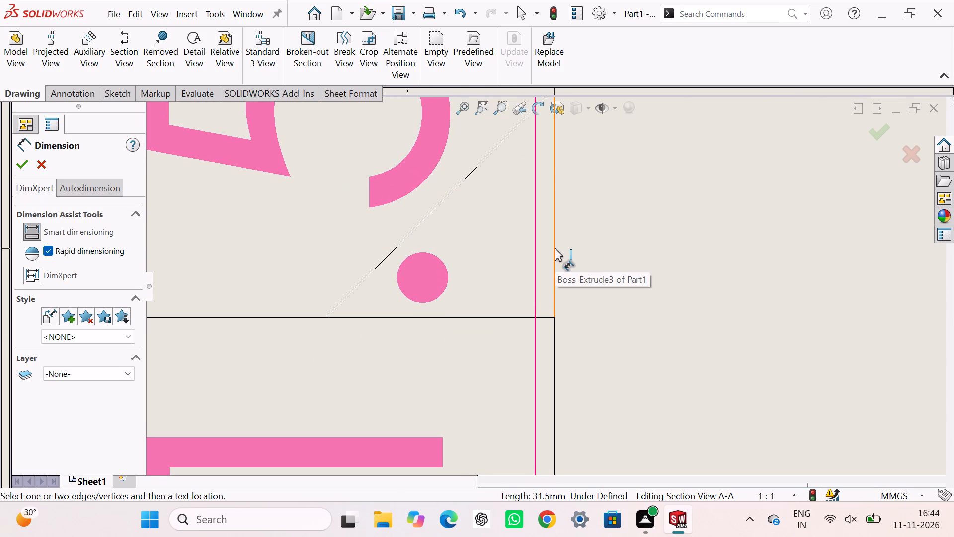
pyautogui.click(555, 248)
pyautogui.scroll(13, 538, 176)
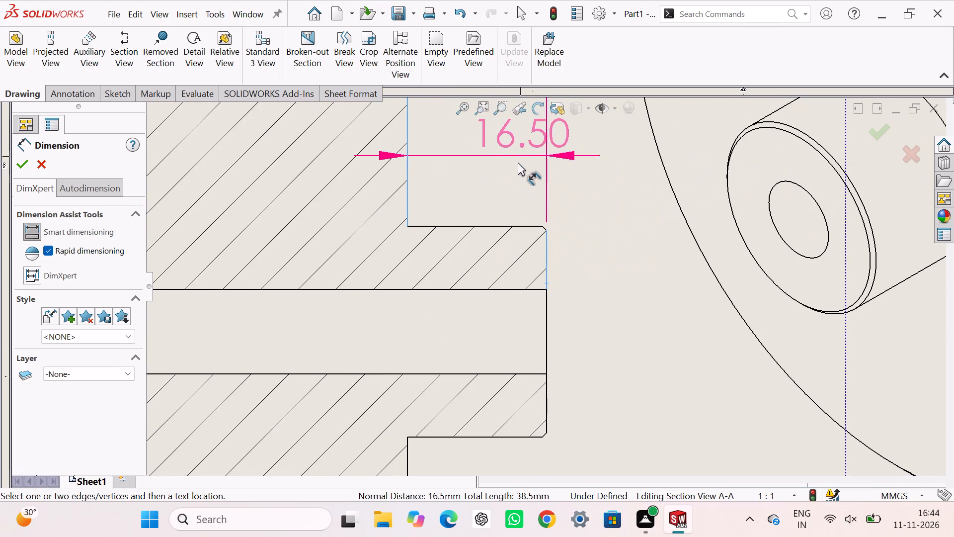
pyautogui.click(485, 176)
pyautogui.scroll(4, 476, 194)
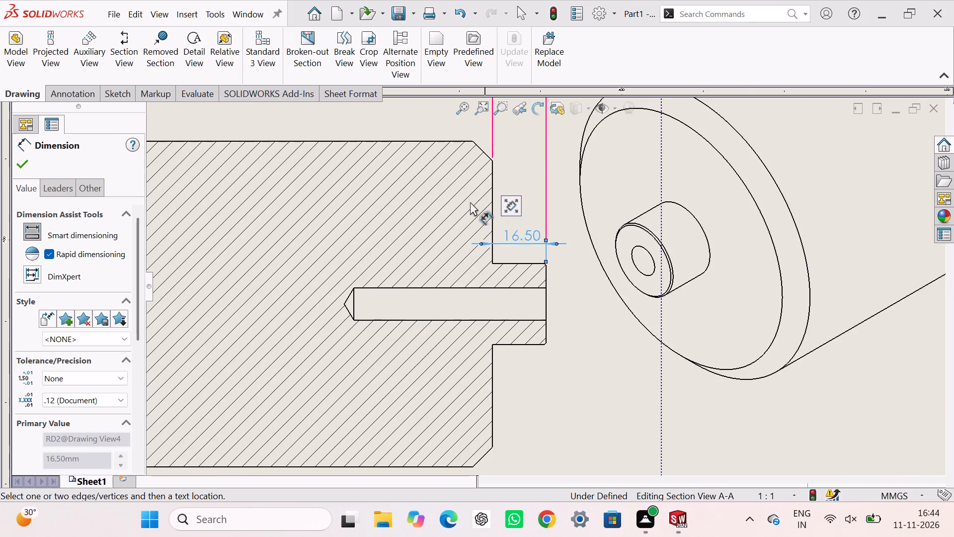
pyautogui.scroll(4, 470, 202)
pyautogui.press('Escape')
pyautogui.press('Escape')
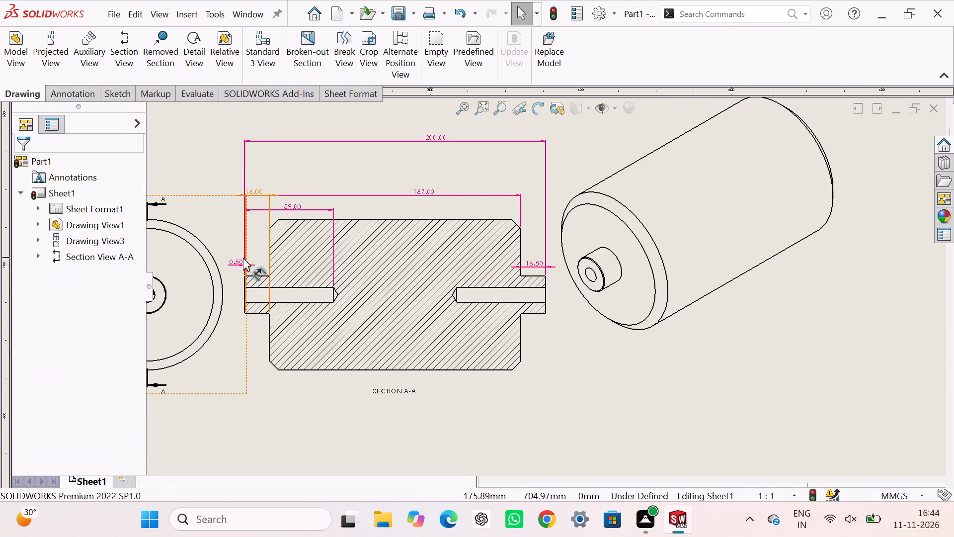
# Delete the 16.00 length dimension of the left shaft end in section view A-A.
pyautogui.click(257, 192)
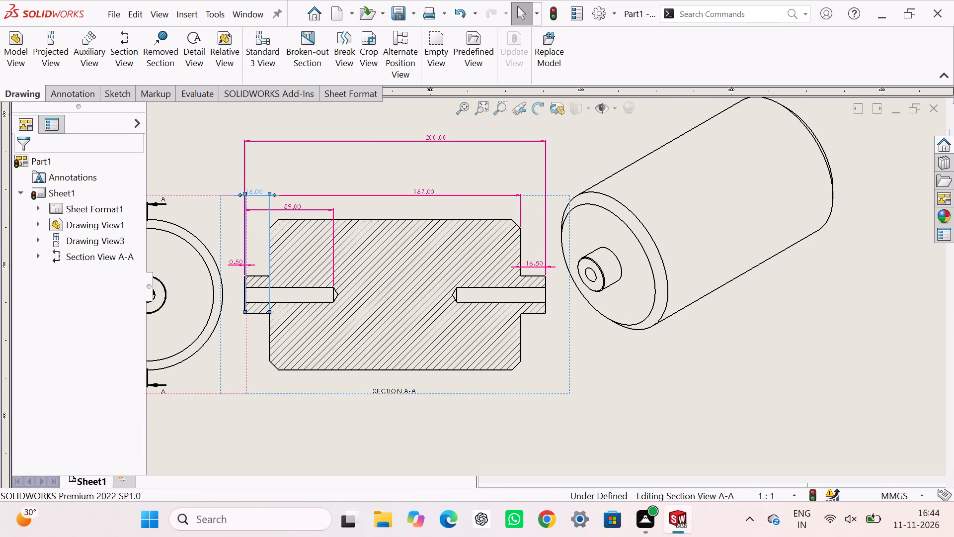
pyautogui.press('Delete')
# Dimension the left shaft end's full length from its outer end face to the shoulder, in line with the roller body's length dimension.
pyautogui.moveTo(217, 238); pyautogui.dragTo(217, 237, button='right')
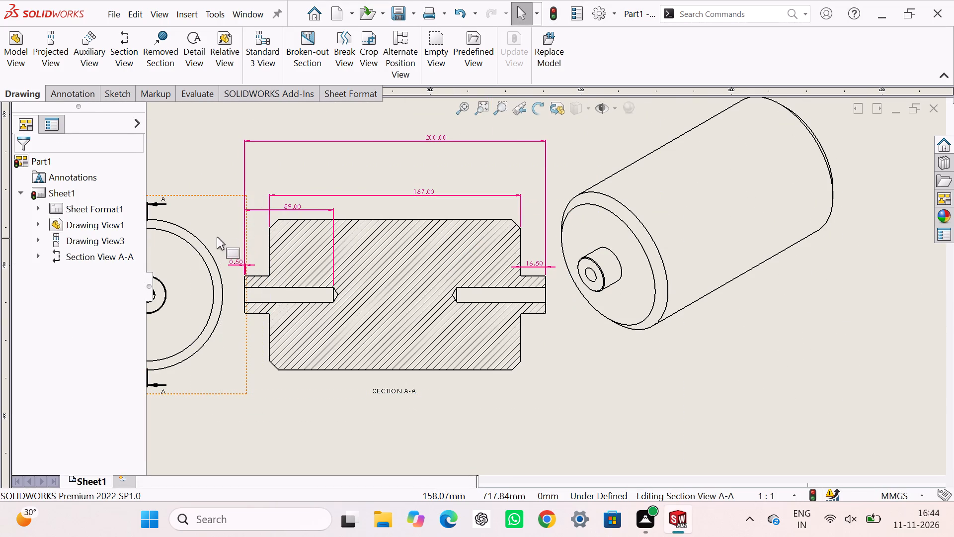
pyautogui.moveTo(217, 237); pyautogui.dragTo(228, 154, button='right')
pyautogui.scroll(-10, 260, 303)
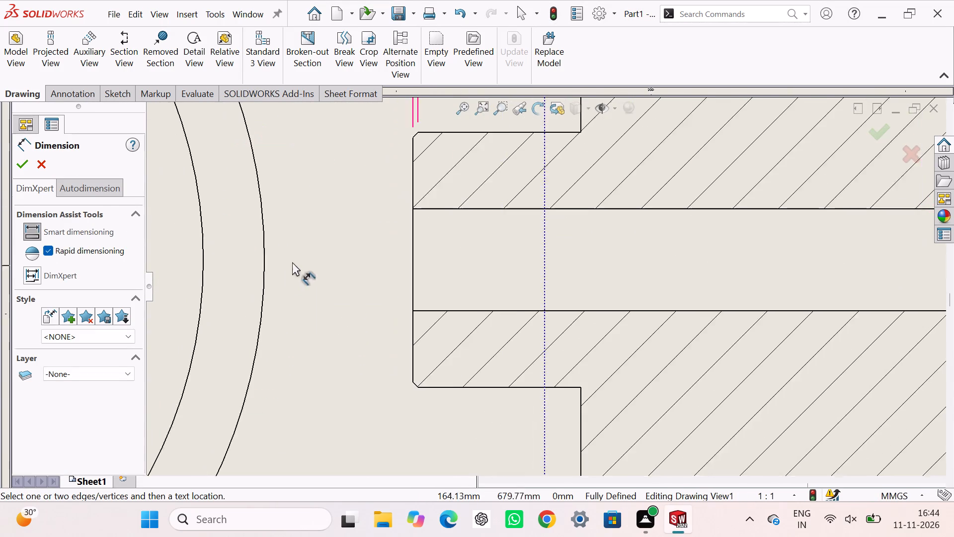
pyautogui.scroll(-3, 292, 262)
pyautogui.scroll(-7, 423, 257)
pyautogui.scroll(-3, 460, 240)
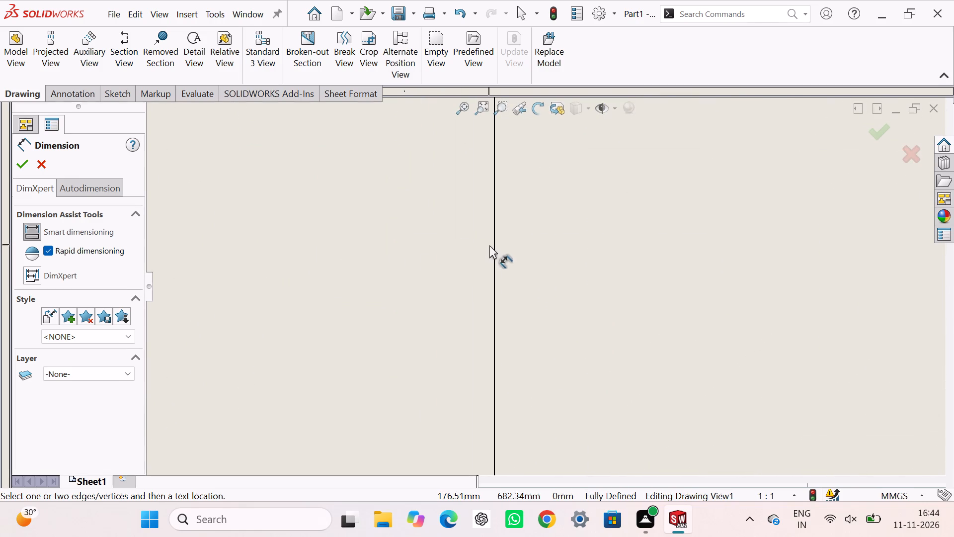
pyautogui.scroll(-5, 489, 245)
pyautogui.click(515, 246)
pyautogui.scroll(1, 516, 246)
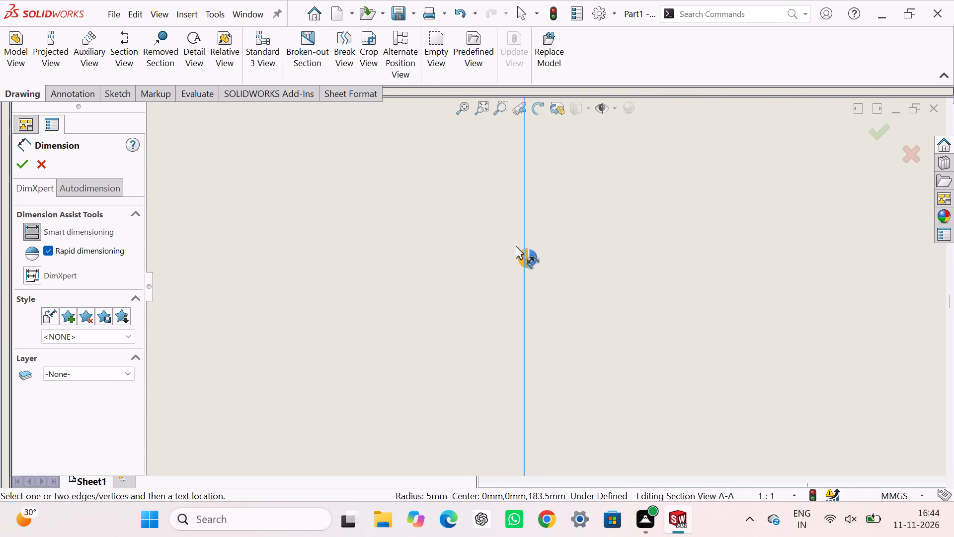
pyautogui.scroll(9, 516, 246)
pyautogui.scroll(5, 670, 199)
pyautogui.scroll(-1, 643, 198)
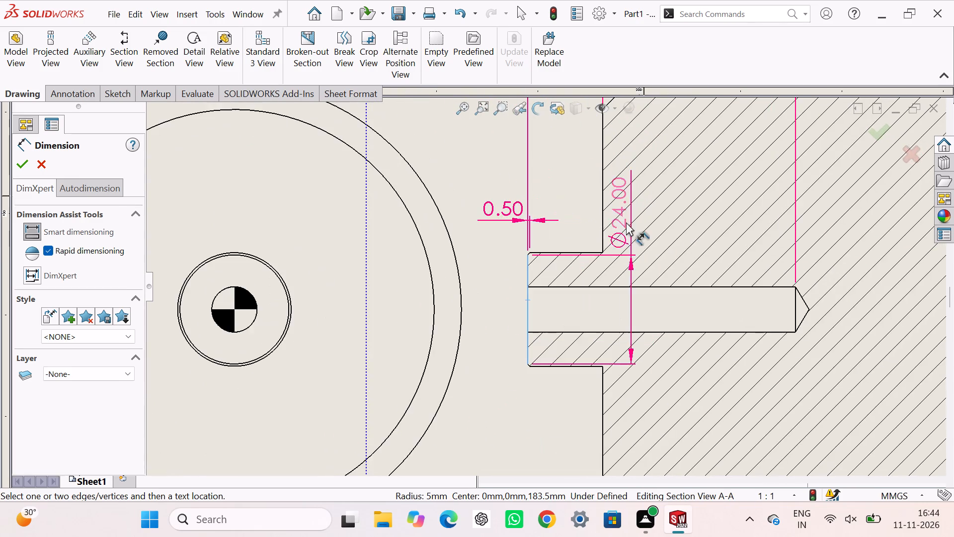
pyautogui.scroll(-7, 596, 241)
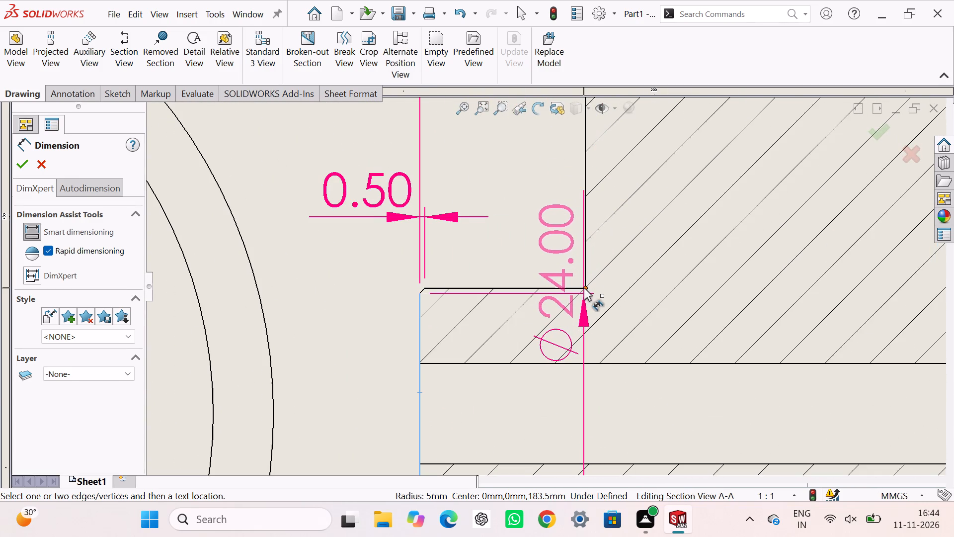
pyautogui.click(584, 288)
pyautogui.scroll(8, 540, 235)
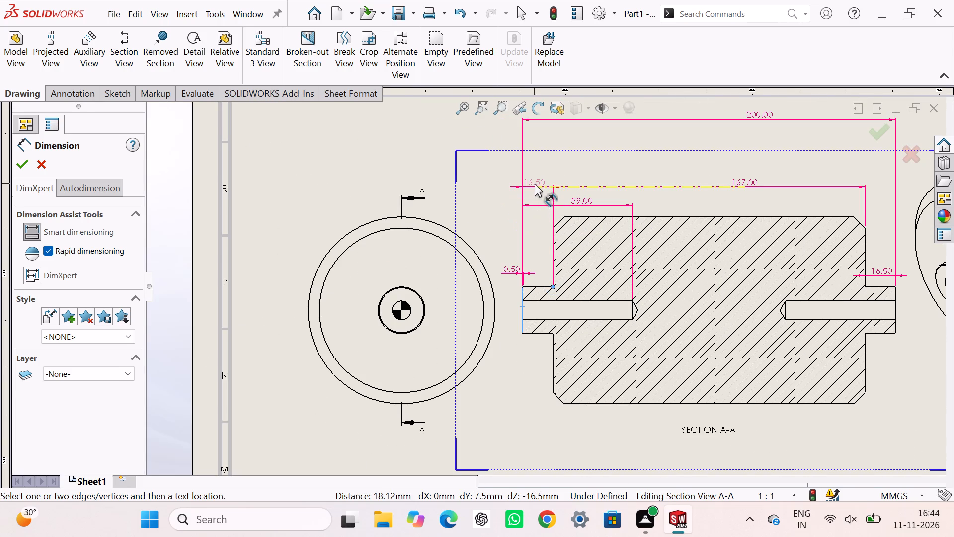
pyautogui.click(535, 183)
pyautogui.press('Escape')
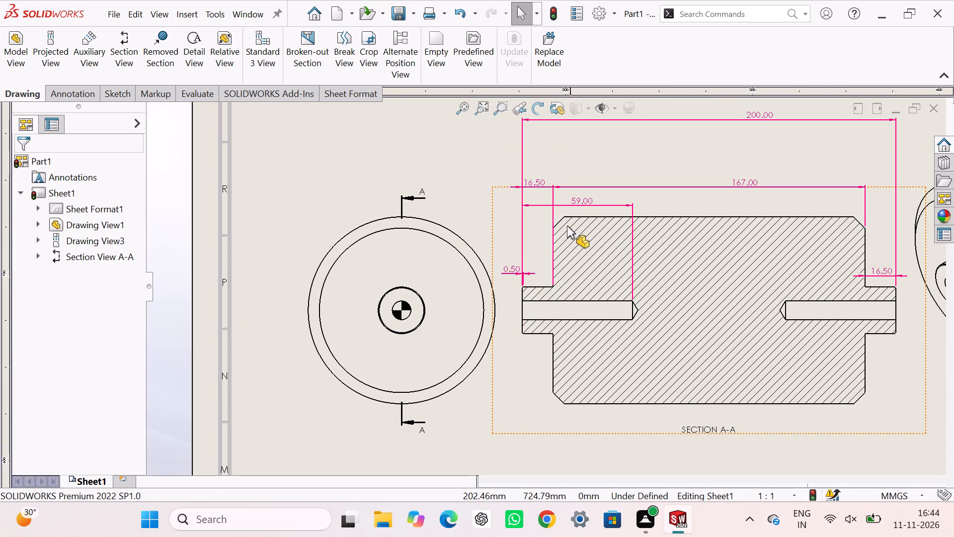
# Dimension the horizontal width of the roller body's upper-left chamfer in section view A-A, placed above the body length dimension.
pyautogui.scroll(-3, 565, 236)
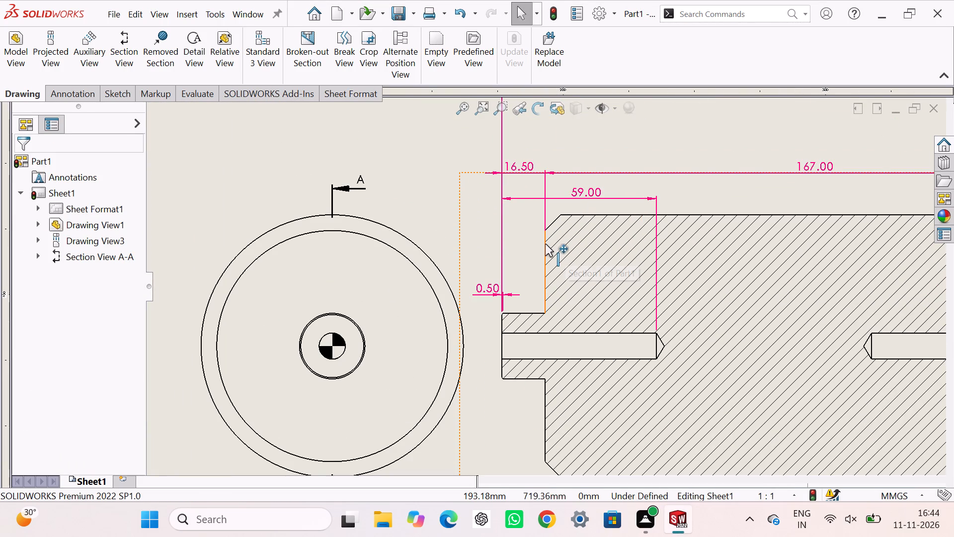
pyautogui.moveTo(445, 239); pyautogui.dragTo(448, 179, button='right')
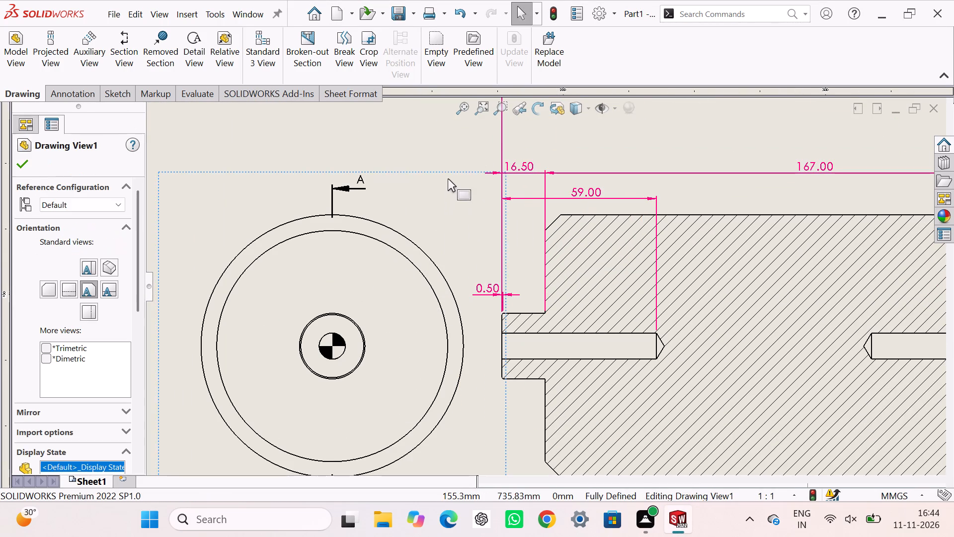
pyautogui.moveTo(448, 179); pyautogui.dragTo(449, 168, button='right')
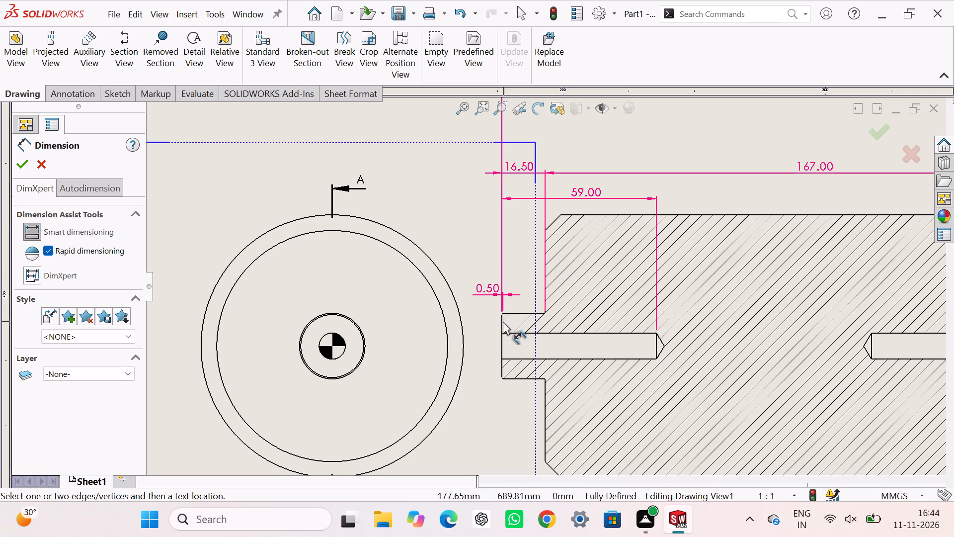
pyautogui.click(501, 321)
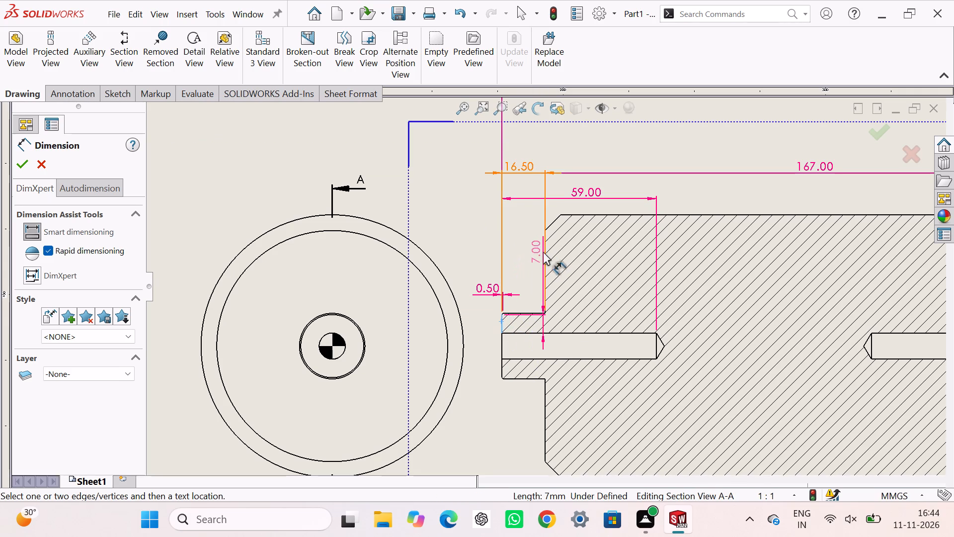
pyautogui.press('Escape')
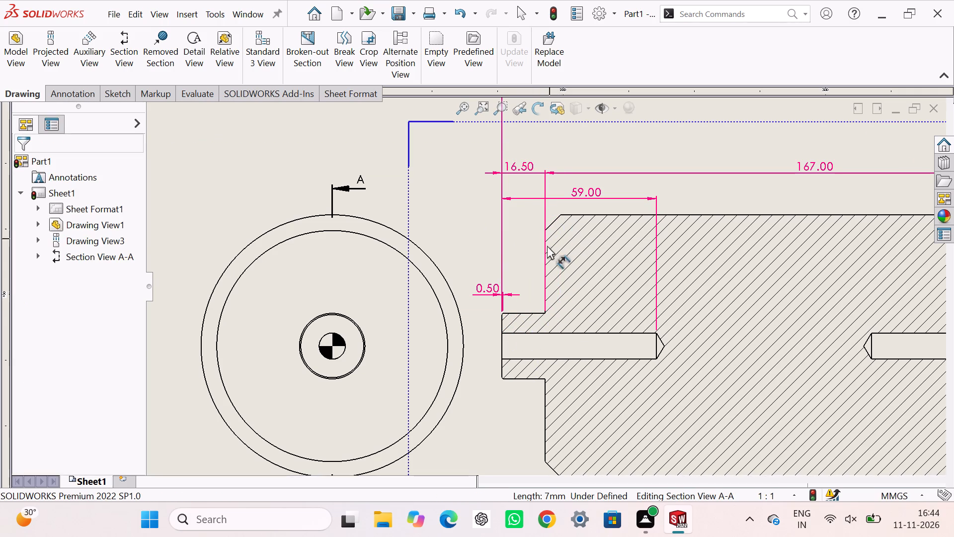
pyautogui.click(545, 262)
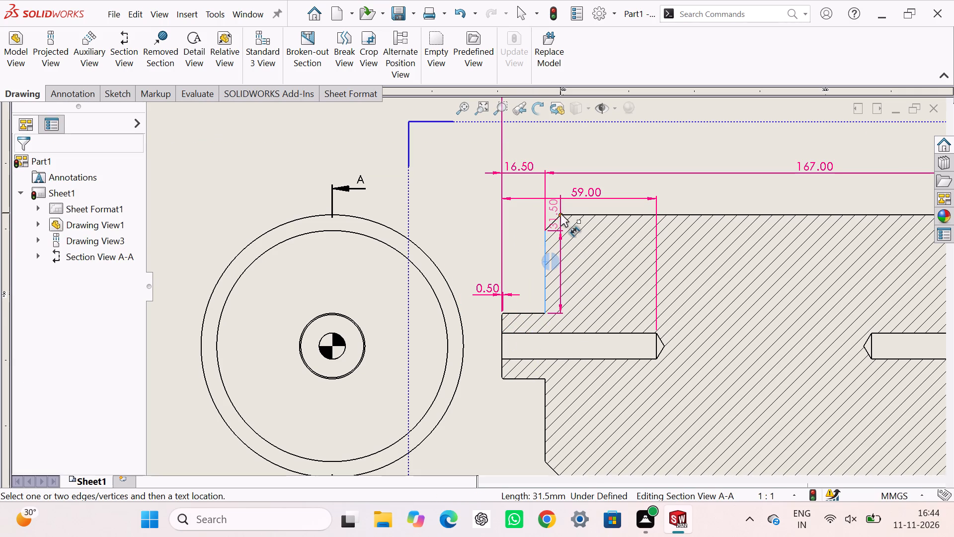
pyautogui.click(560, 214)
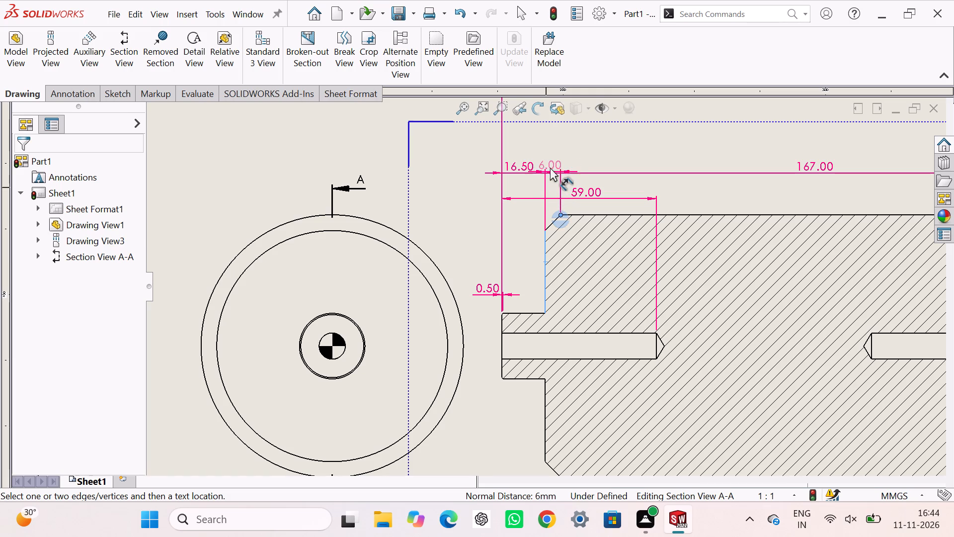
pyautogui.click(550, 159)
pyautogui.scroll(1, 689, 248)
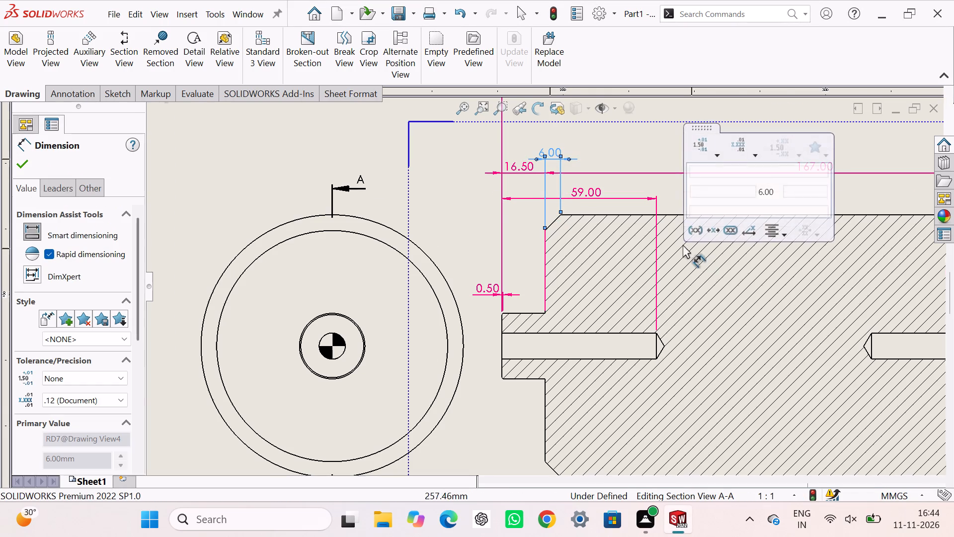
pyautogui.scroll(2, 683, 245)
pyautogui.press('Escape')
# Dimension the diameter of the left shaft end's centre bore in section view A-A, placed just outside the end face.
pyautogui.scroll(-2, 621, 255)
pyautogui.scroll(3, 628, 300)
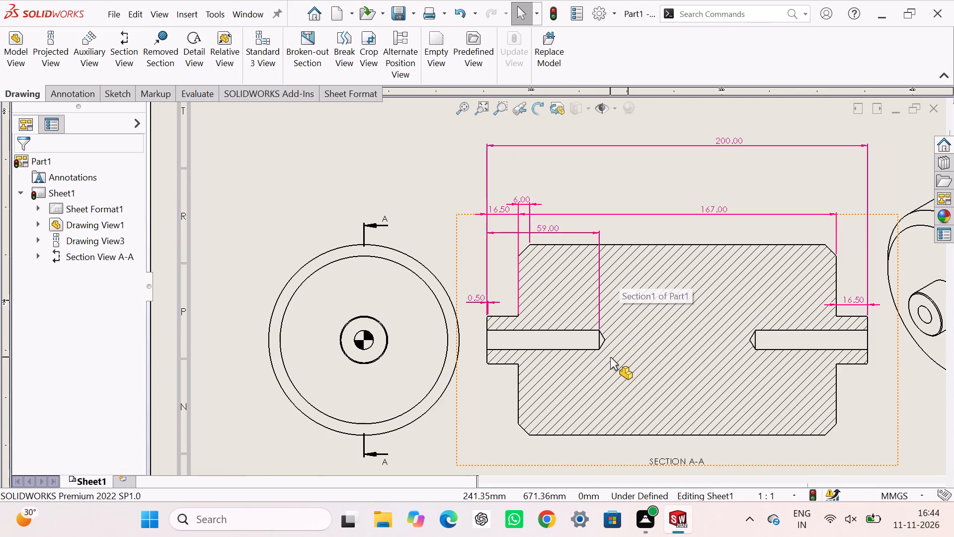
pyautogui.scroll(3, 611, 359)
pyautogui.scroll(-3, 622, 375)
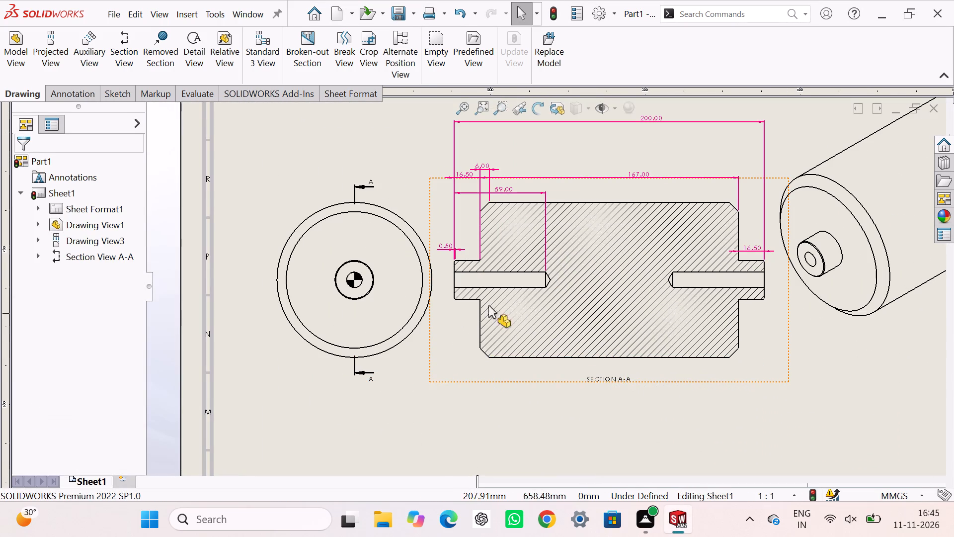
pyautogui.moveTo(484, 403); pyautogui.dragTo(467, 315, button='right')
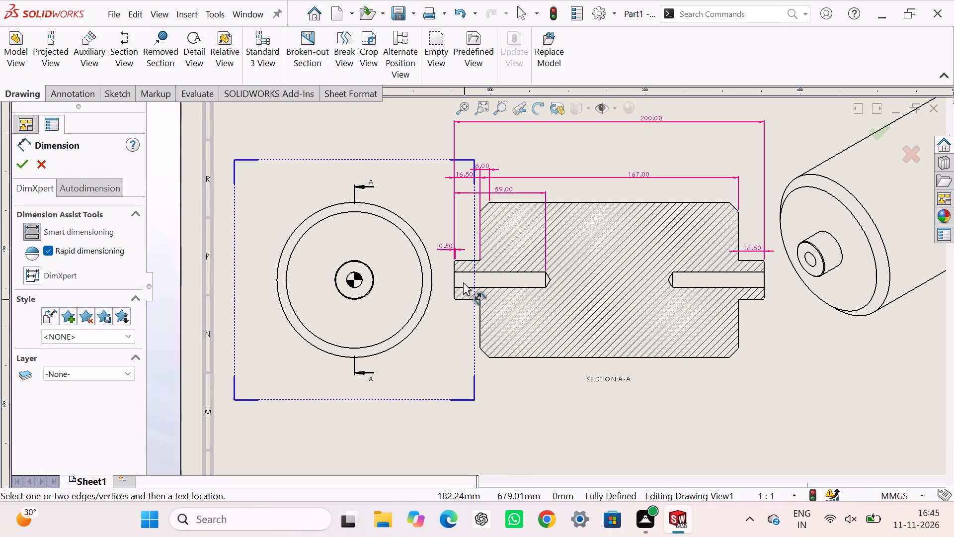
pyautogui.click(463, 286)
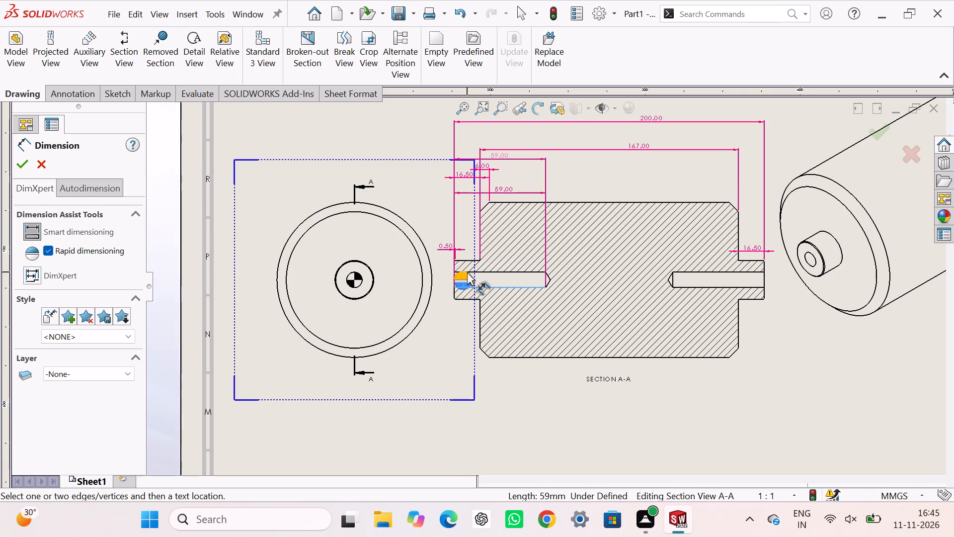
pyautogui.click(471, 270)
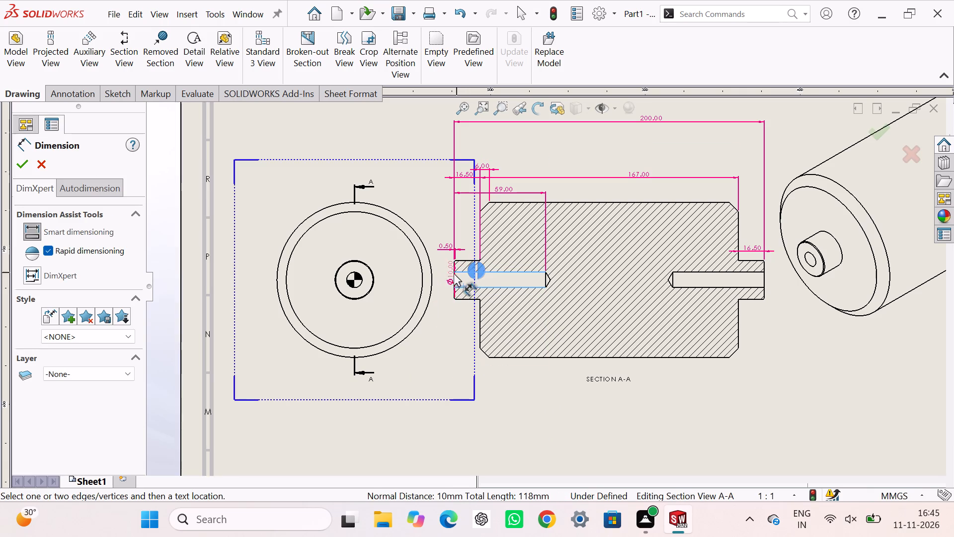
pyautogui.click(443, 280)
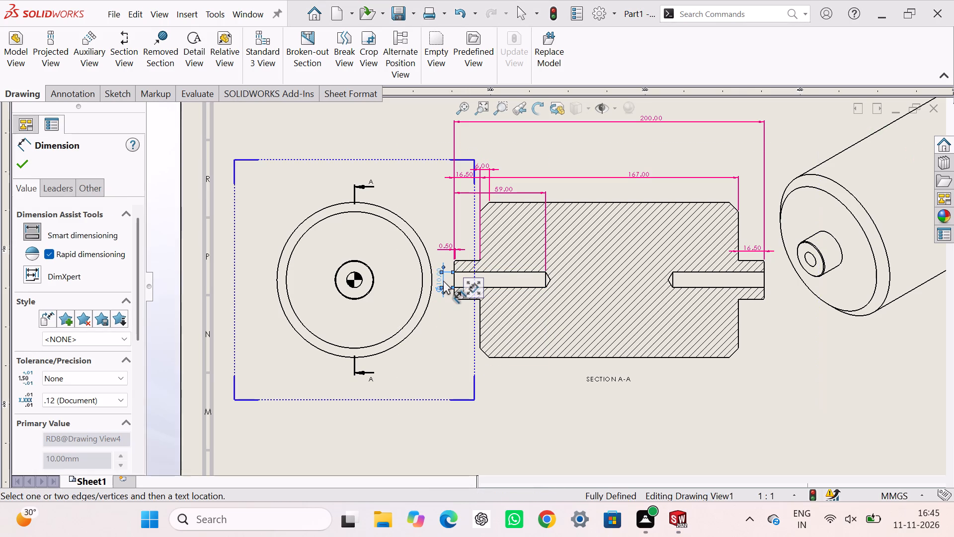
# Dimension the outer diameter of the right shaft end in section view A-A, placed just beyond its end face.
pyautogui.scroll(-2, 466, 302)
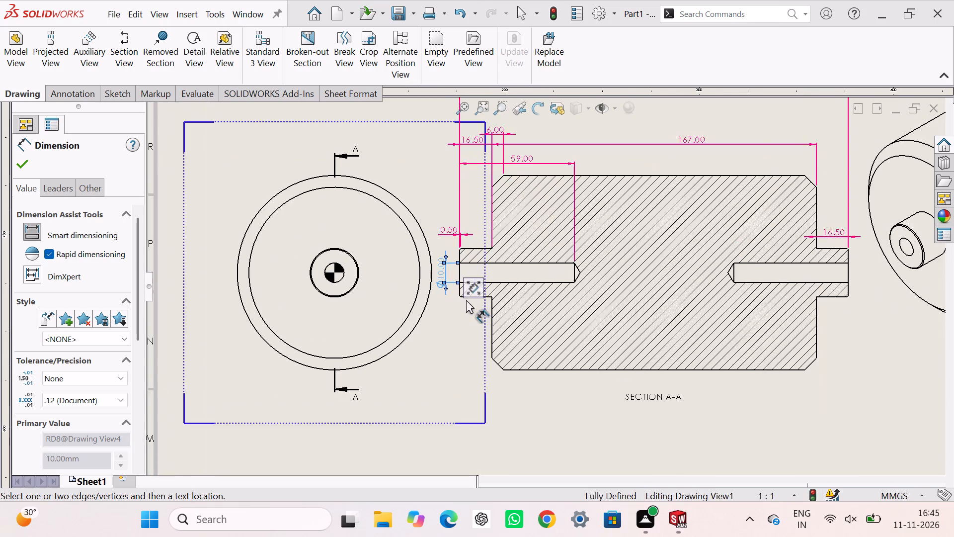
pyautogui.scroll(-1, 466, 298)
pyautogui.scroll(3, 890, 295)
pyautogui.scroll(-2, 817, 315)
pyautogui.scroll(-6, 723, 293)
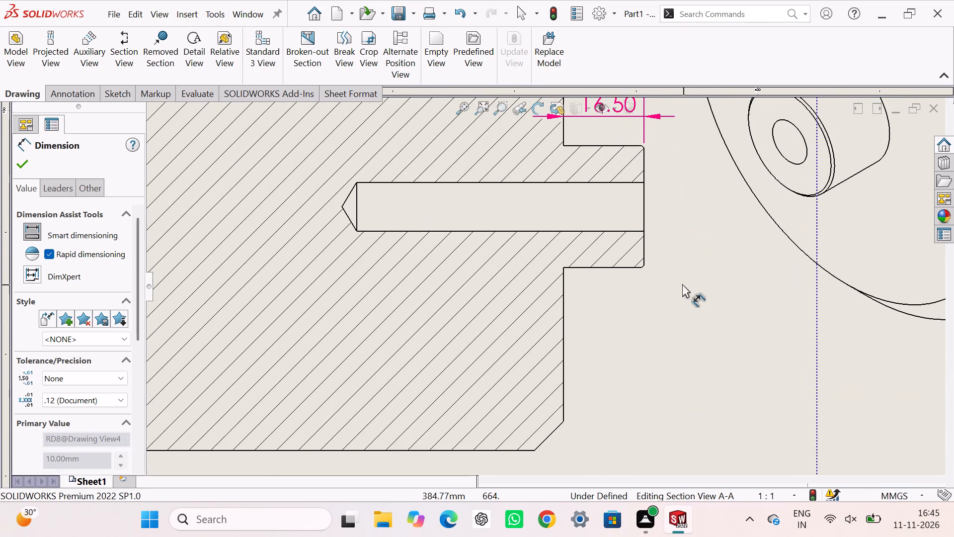
pyautogui.click(597, 268)
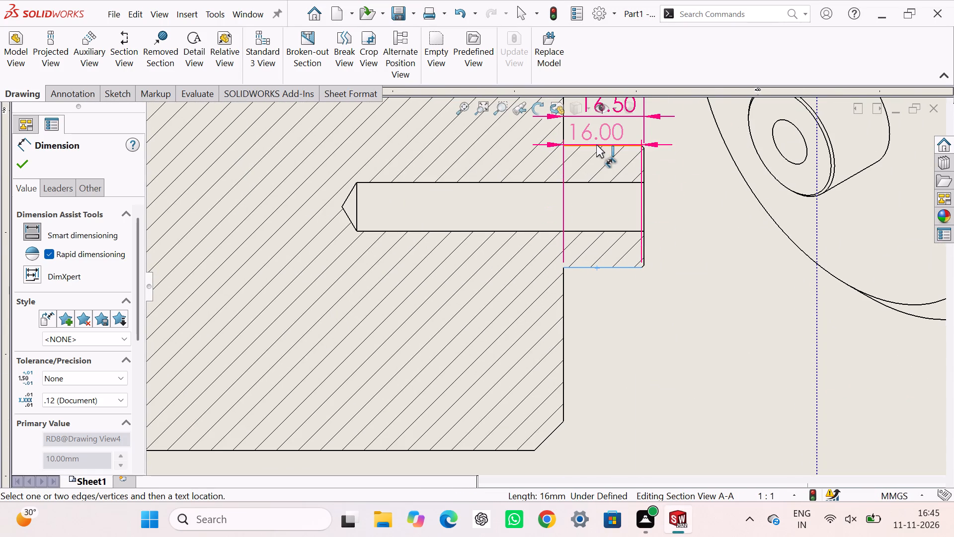
pyautogui.click(596, 145)
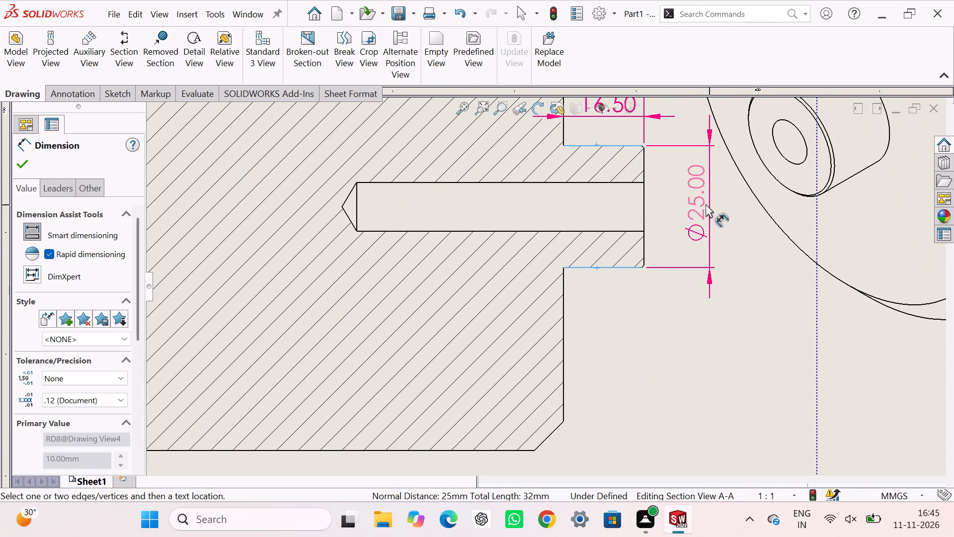
pyautogui.click(680, 201)
# Dimension the shaft end's outer diameter in the front view as a linear diameter beside the roller circle, on the side away from the section.
pyautogui.scroll(3, 663, 252)
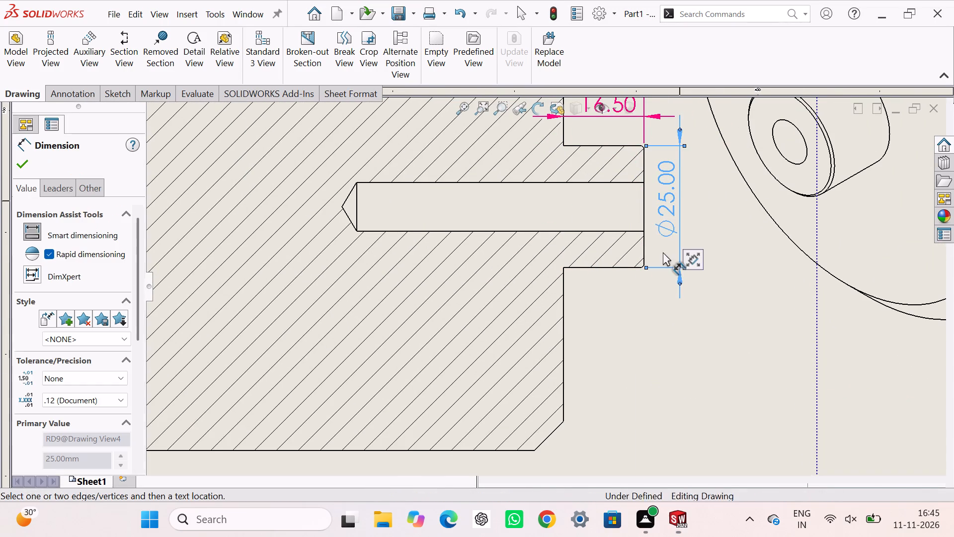
pyautogui.scroll(5, 663, 252)
pyautogui.scroll(-5, 516, 318)
pyautogui.scroll(5, 514, 318)
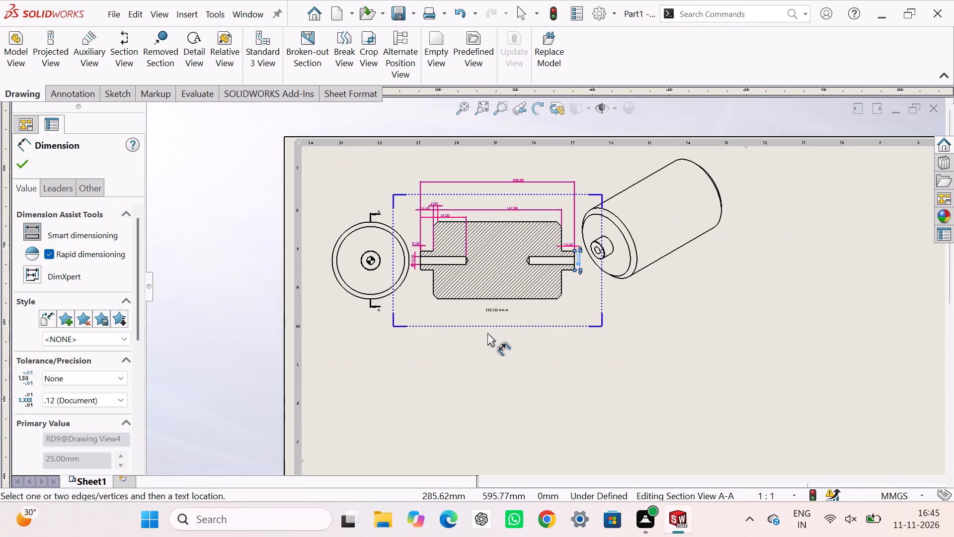
pyautogui.scroll(-5, 405, 291)
pyautogui.scroll(-3, 374, 237)
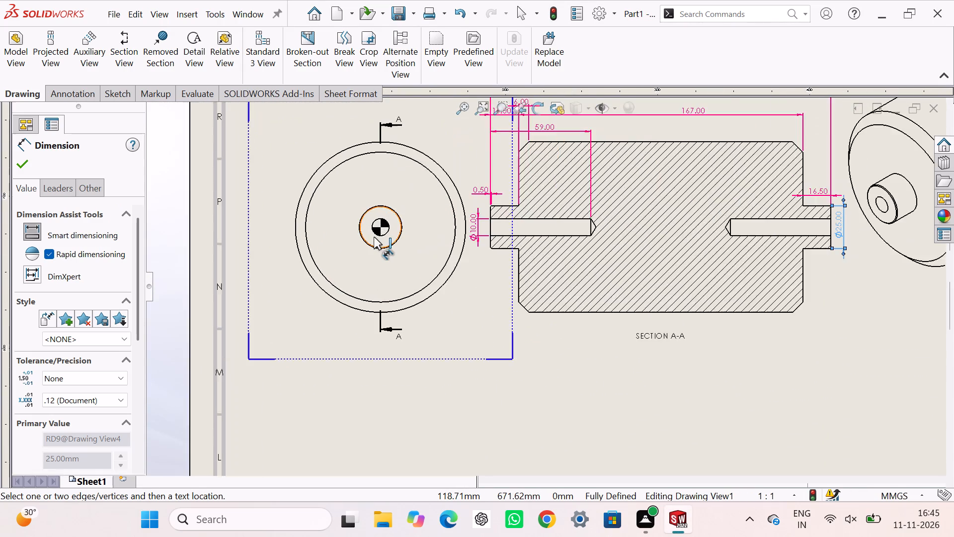
pyautogui.scroll(-2, 374, 237)
pyautogui.scroll(-8, 426, 258)
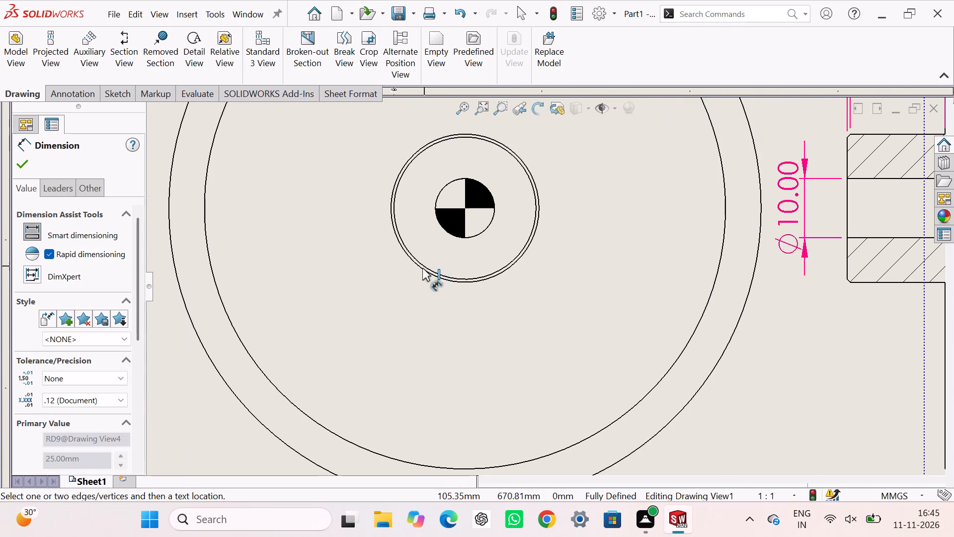
pyautogui.click(422, 269)
pyautogui.scroll(3, 294, 197)
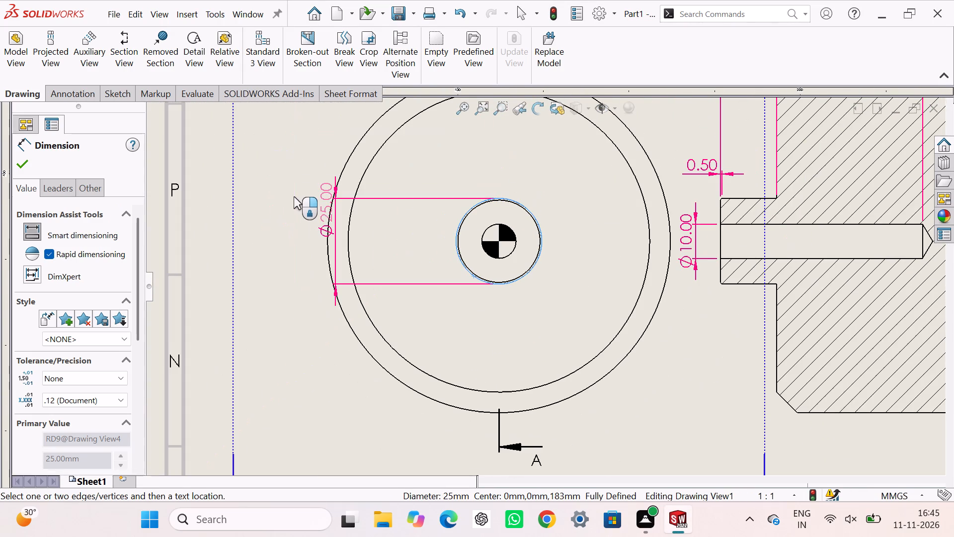
pyautogui.click(295, 237)
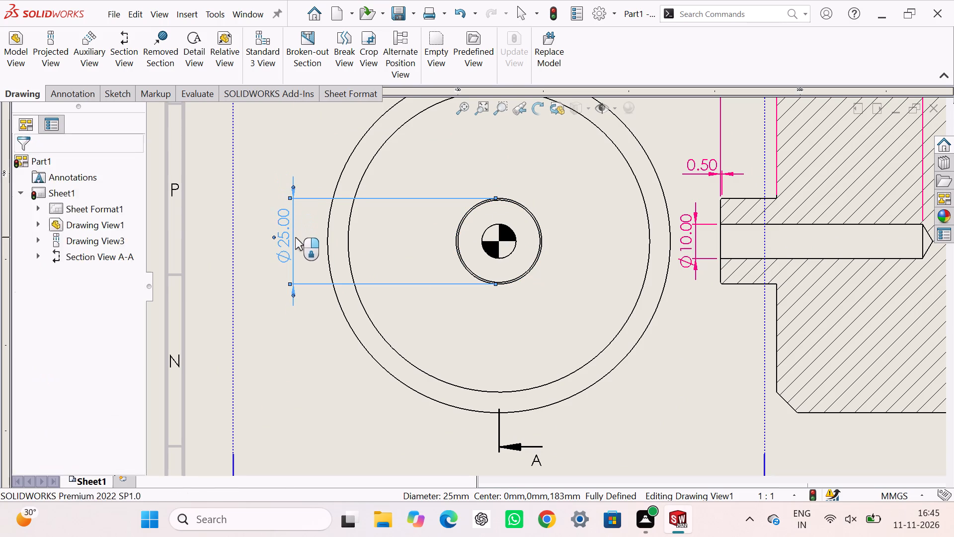
# Dimension the roller body's outer diameter in the front view, placed outside the shaft end's diameter dimension.
pyautogui.click(330, 221)
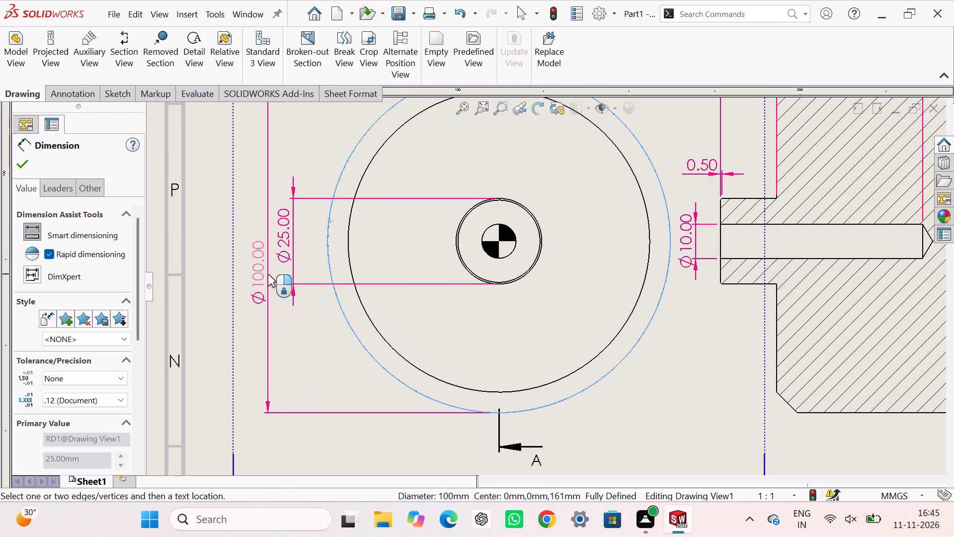
pyautogui.click(264, 266)
# Dimension the centre hole's diameter in the front view with a slanted leader reaching above and outside the roller circle.
pyautogui.scroll(4, 590, 328)
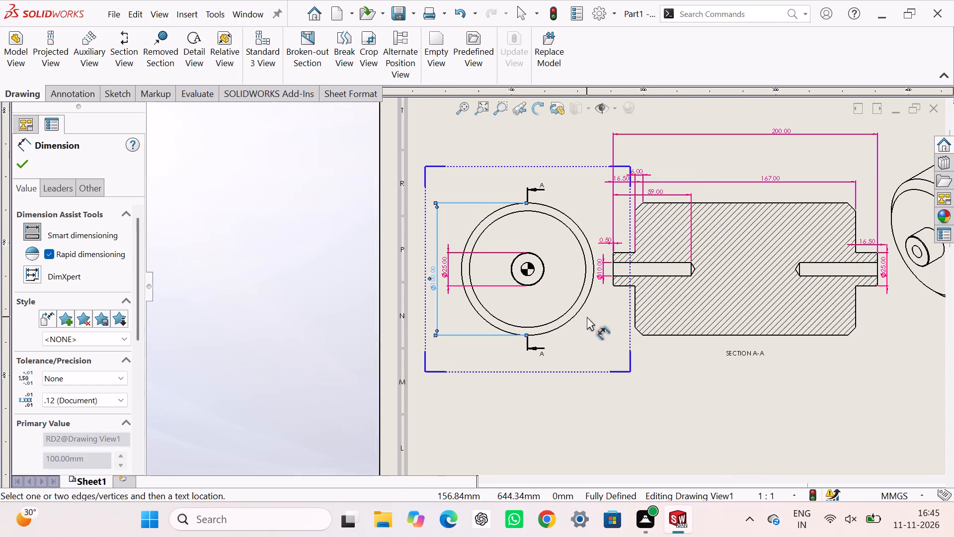
pyautogui.scroll(1, 586, 317)
pyautogui.scroll(-6, 537, 278)
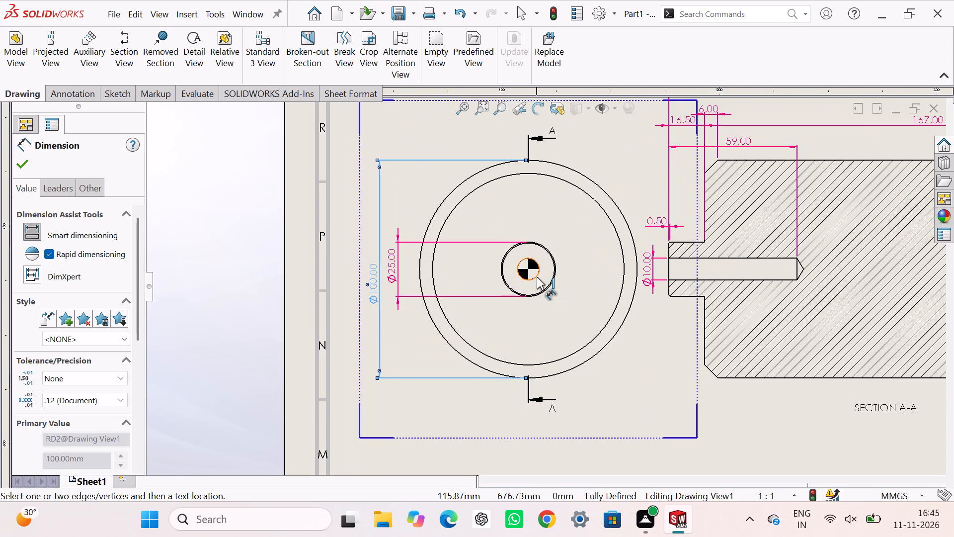
pyautogui.scroll(-7, 547, 284)
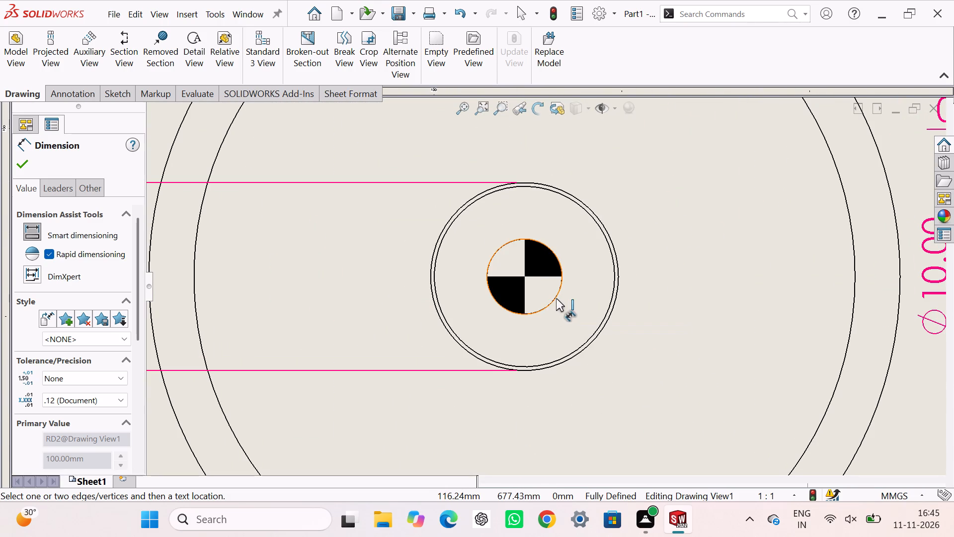
pyautogui.click(556, 298)
pyautogui.scroll(1, 578, 222)
pyautogui.scroll(5, 639, 169)
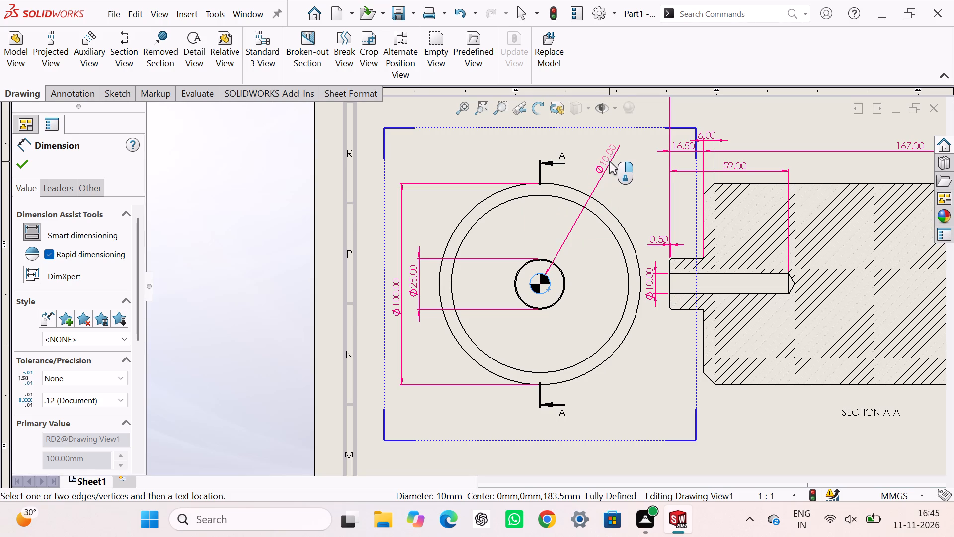
pyautogui.click(609, 161)
pyautogui.press('Escape')
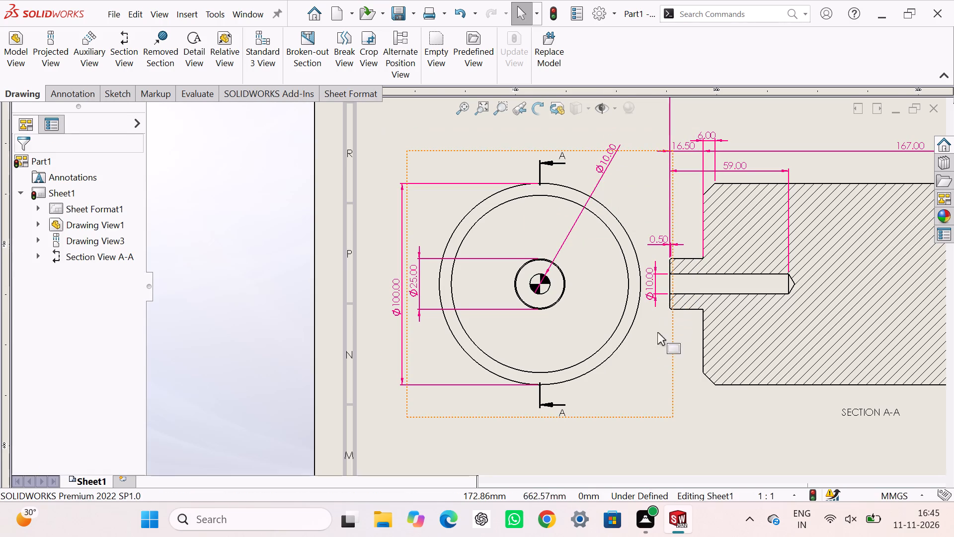
# Move the front view, together with the aligned section view A-A, up towards the sheet's top border.
pyautogui.scroll(7, 652, 346)
pyautogui.press('Escape')
pyautogui.press('Escape')
pyautogui.scroll(-4, 572, 270)
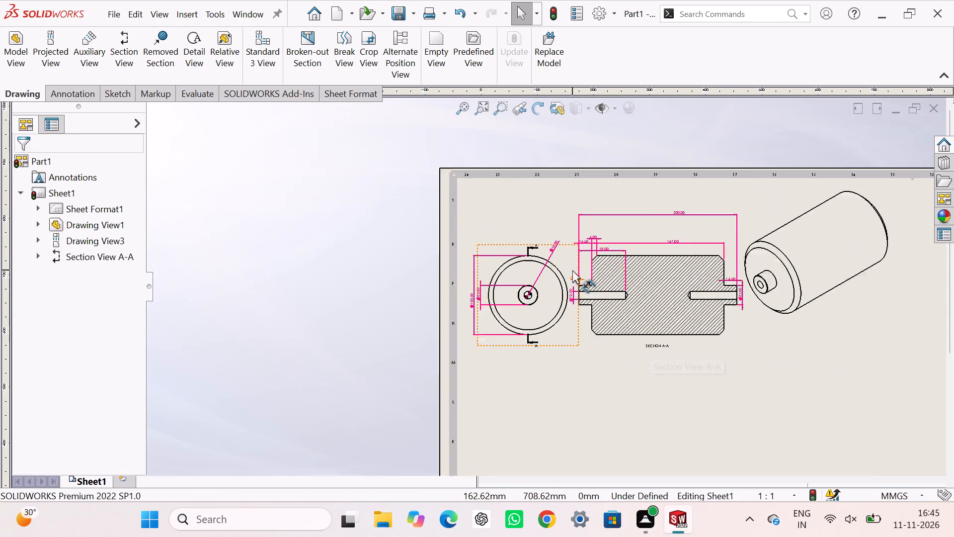
pyautogui.moveTo(496, 239); pyautogui.dragTo(494, 219)
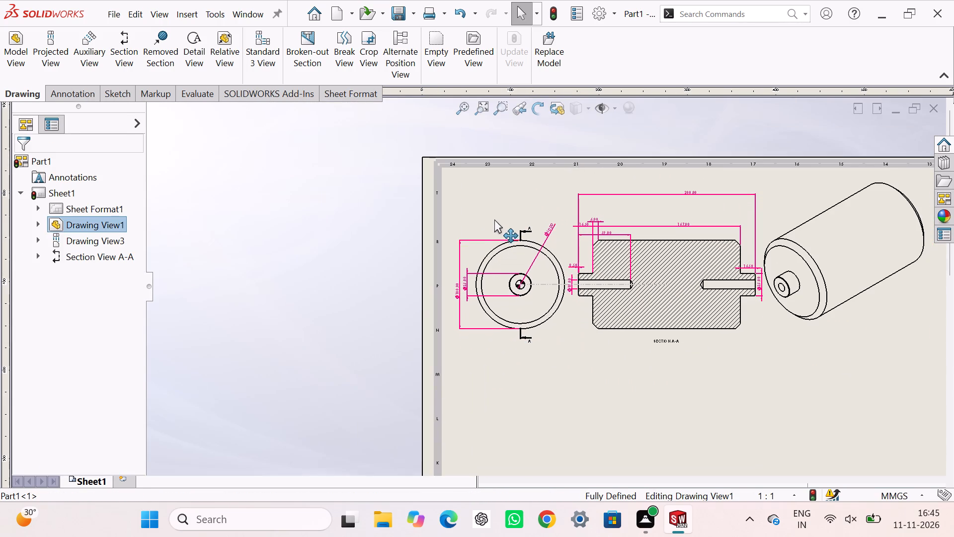
pyautogui.moveTo(494, 219); pyautogui.dragTo(491, 183)
pyautogui.press('Escape')
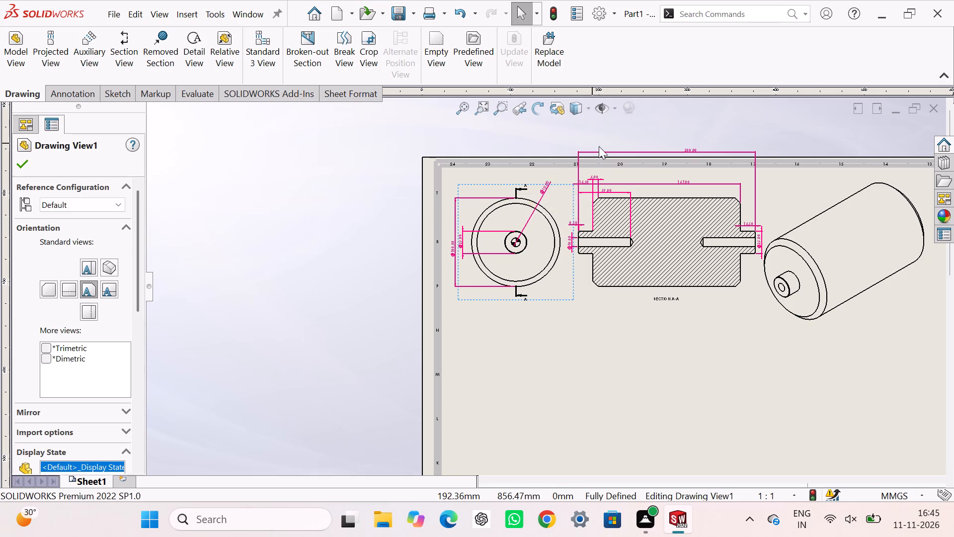
# Move the 200.00 overall length dimension closer to section view A-A so it sits inside the sheet border.
pyautogui.moveTo(612, 152); pyautogui.dragTo(612, 171)
pyautogui.press('Escape')
pyautogui.press('Escape')
# Move the isometric view slightly up so it sits beside section view A-A near the sheet's top border.
pyautogui.scroll(5, 847, 277)
pyautogui.scroll(-6, 795, 291)
pyautogui.click(559, 250)
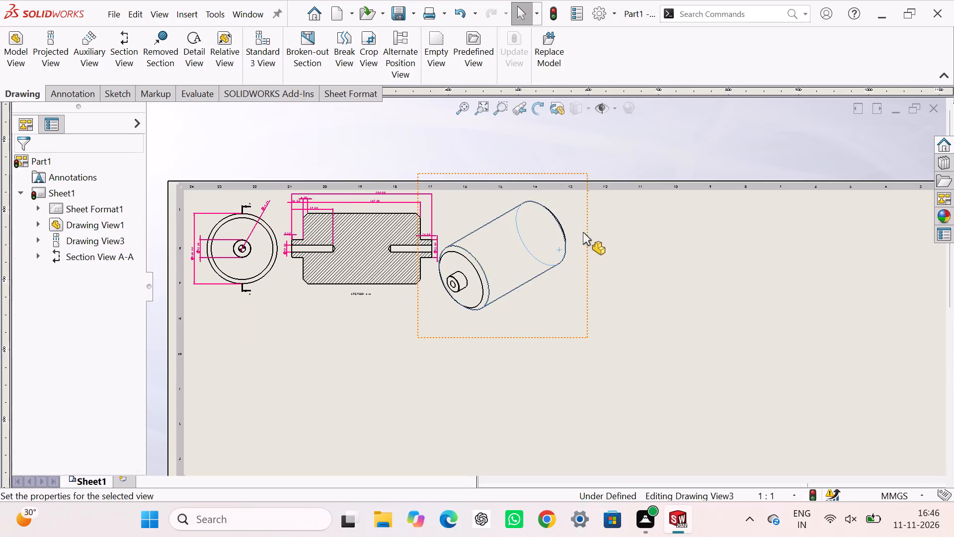
pyautogui.moveTo(588, 240); pyautogui.dragTo(589, 222)
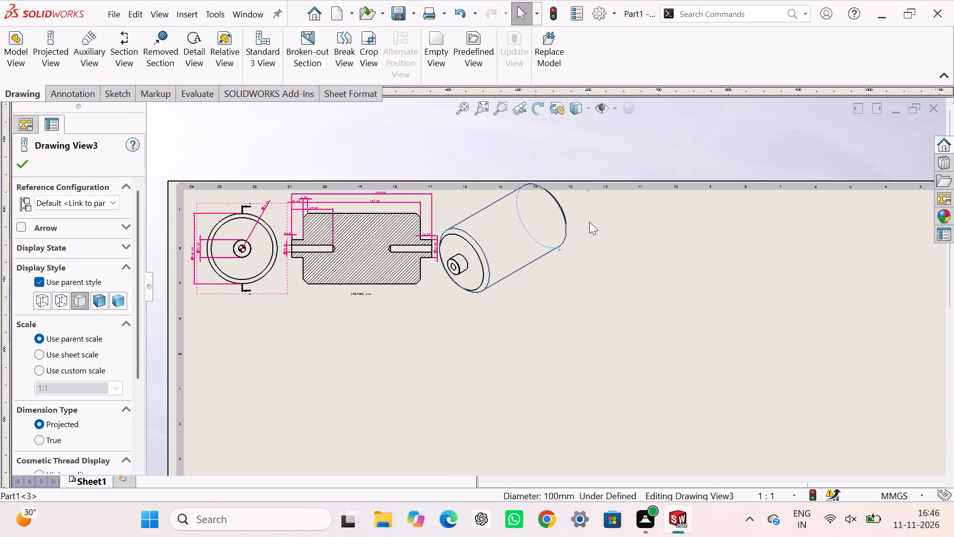
pyautogui.moveTo(589, 222); pyautogui.dragTo(589, 230)
pyautogui.press('Escape')
pyautogui.press('Escape')
# Set the isometric view's display style to Shaded With Edges.
pyautogui.click(588, 289)
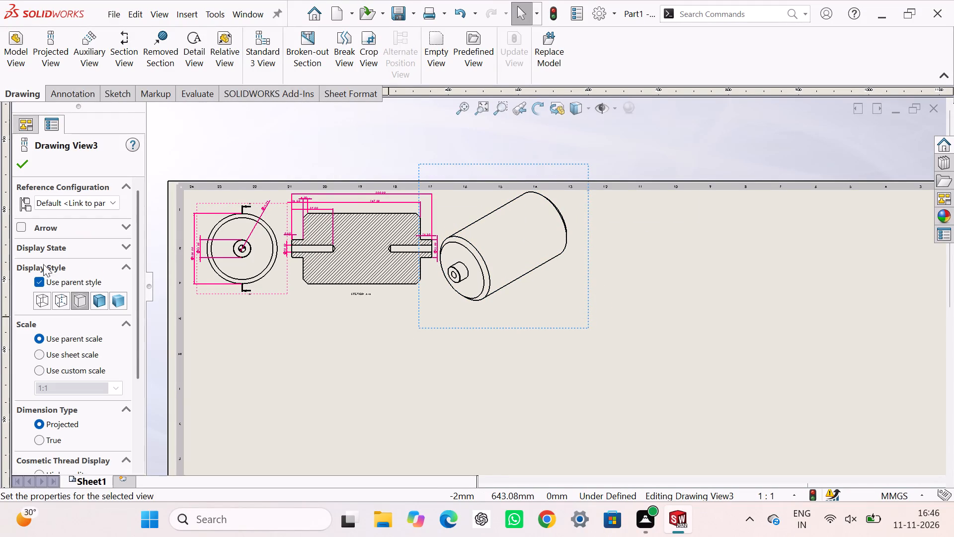
pyautogui.click(98, 292)
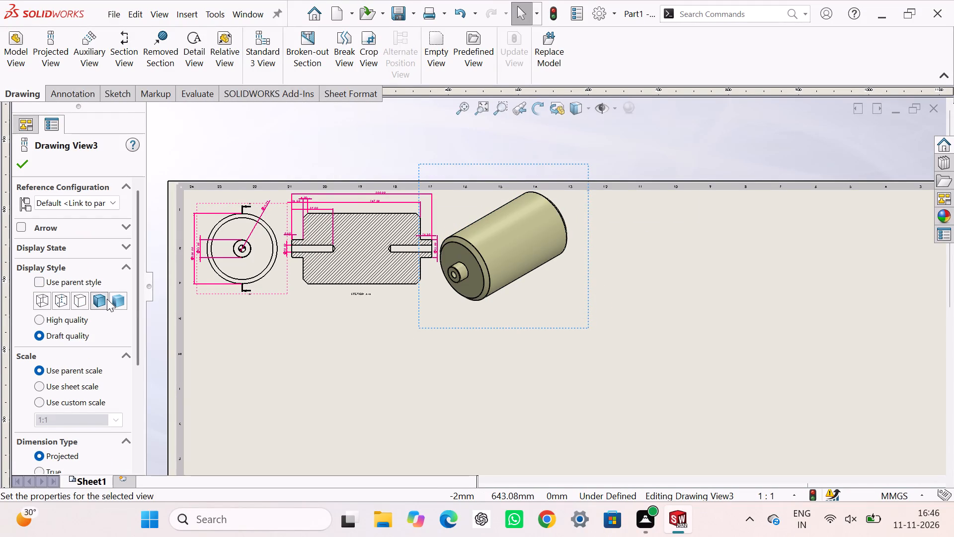
pyautogui.click(114, 300)
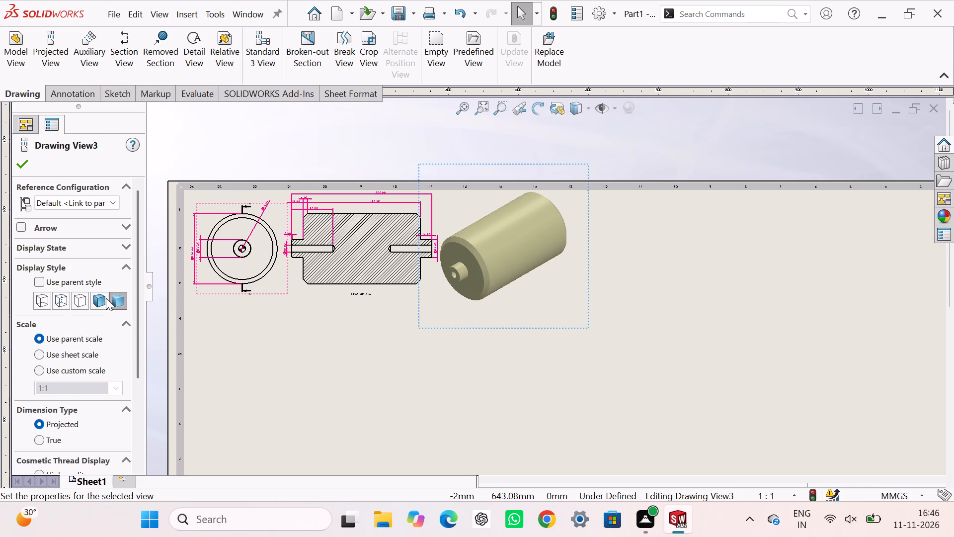
pyautogui.click(106, 298)
pyautogui.click(24, 160)
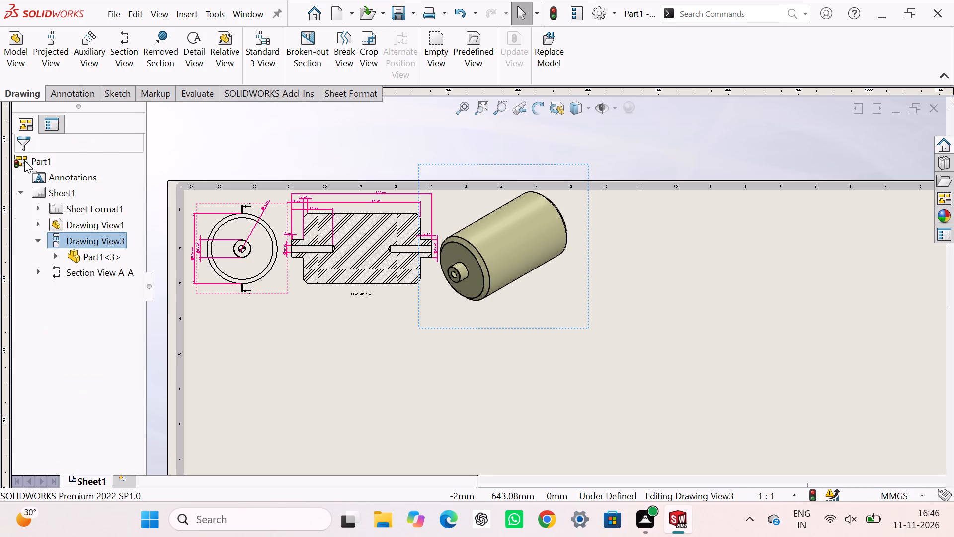
pyautogui.click(380, 373)
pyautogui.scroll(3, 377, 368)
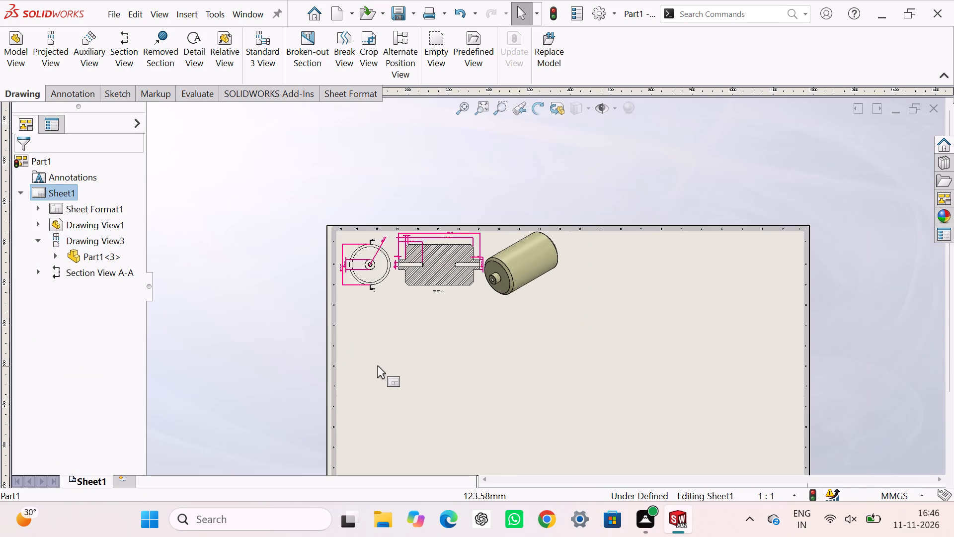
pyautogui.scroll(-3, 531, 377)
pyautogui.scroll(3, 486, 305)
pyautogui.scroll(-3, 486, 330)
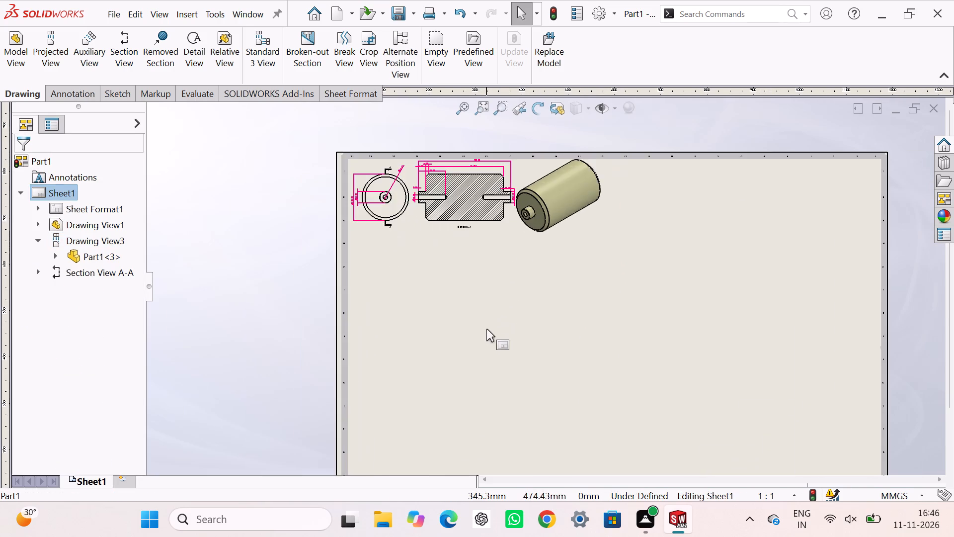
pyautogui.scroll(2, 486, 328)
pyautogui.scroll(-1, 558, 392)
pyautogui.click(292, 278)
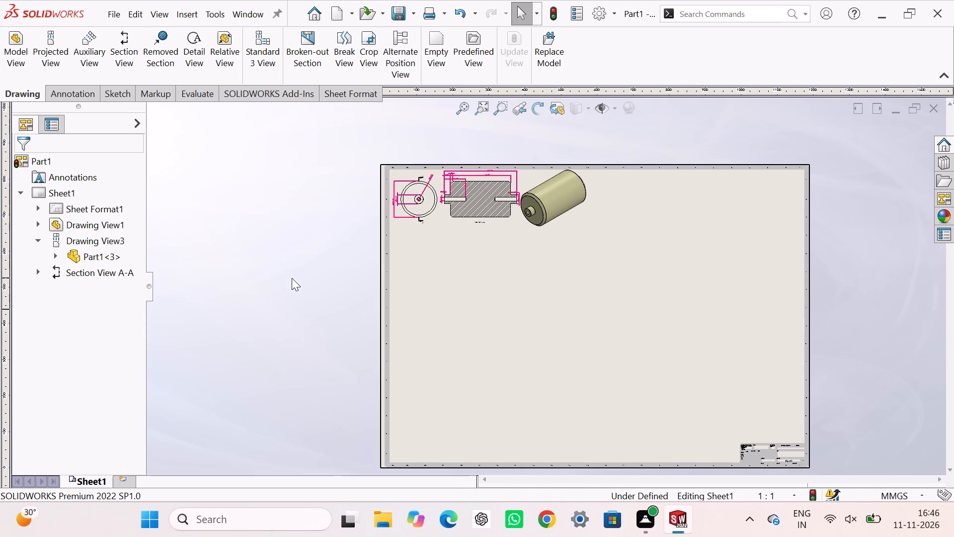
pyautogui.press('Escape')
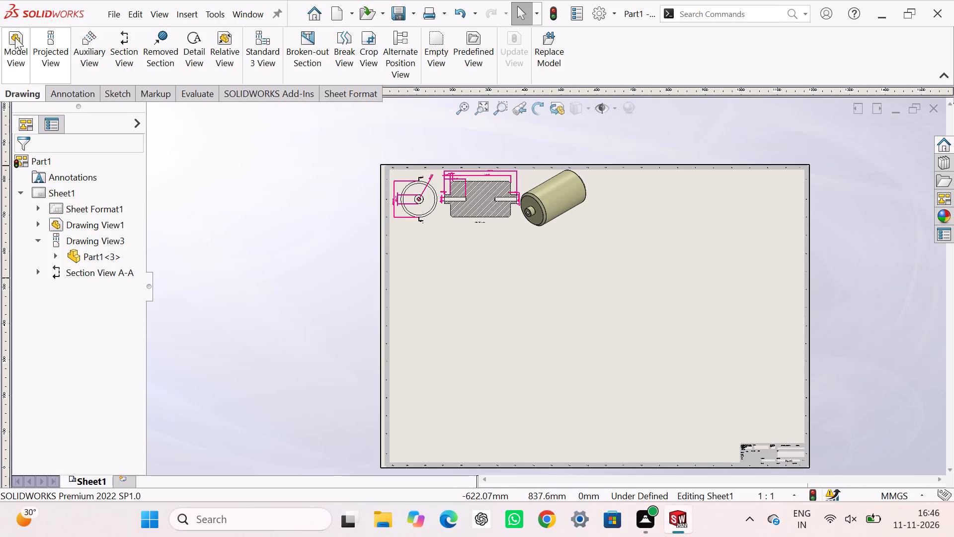
# Insert a front view of Part2 at a custom scale of 1:2 below Part1's views.
pyautogui.click(15, 37)
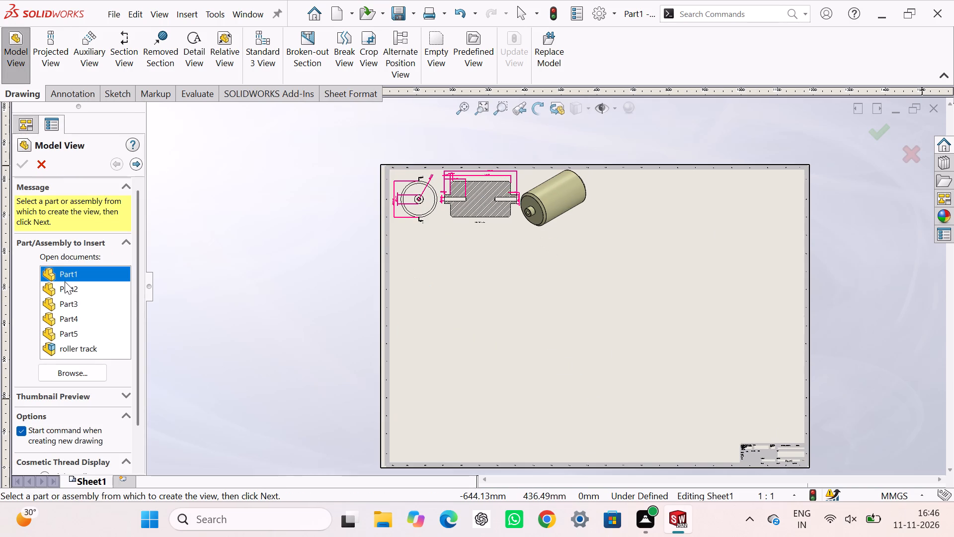
pyautogui.click(71, 293)
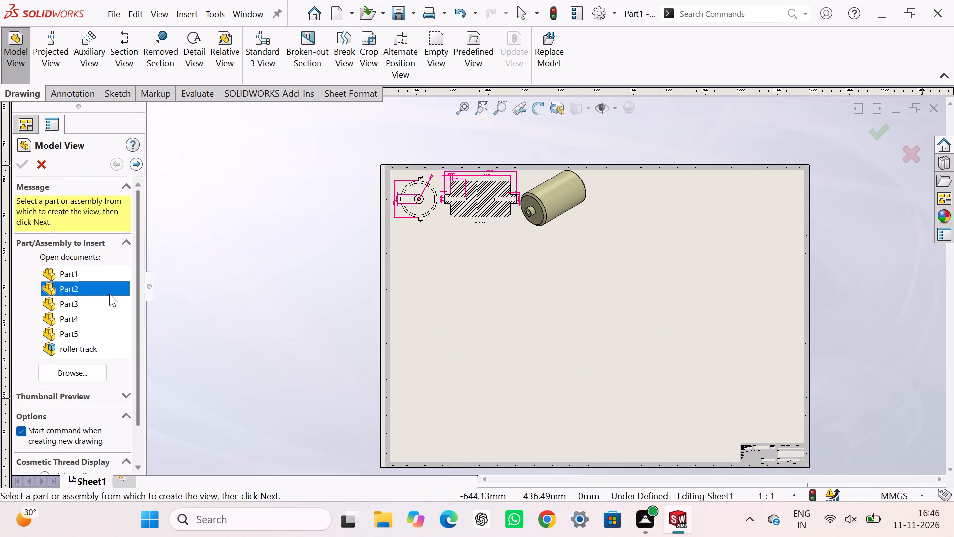
pyautogui.doubleClick(107, 293)
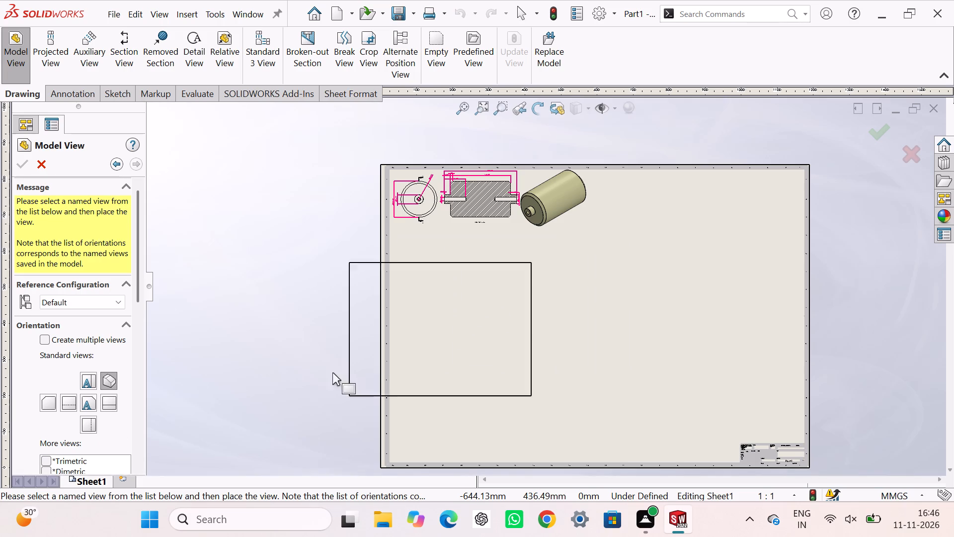
pyautogui.click(86, 402)
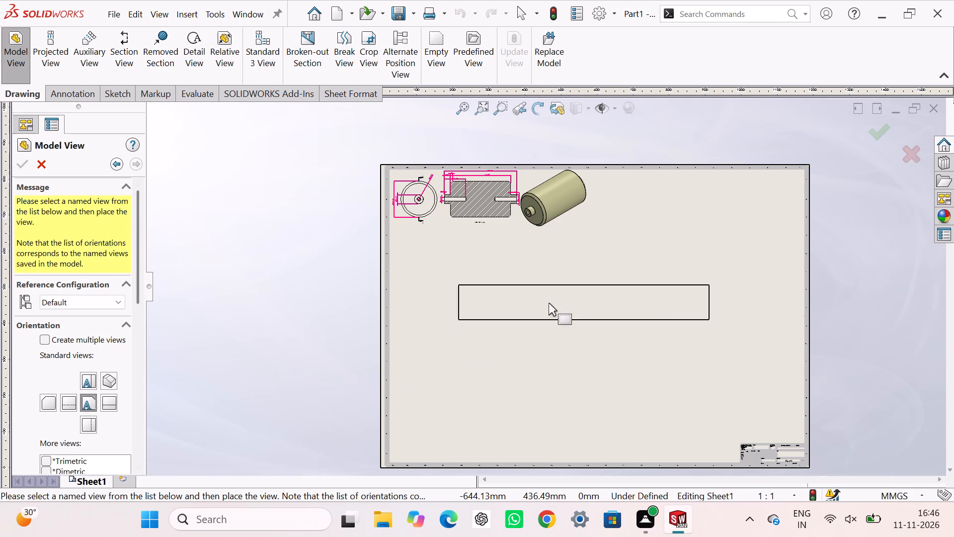
pyautogui.moveTo(140, 277); pyautogui.dragTo(150, 407)
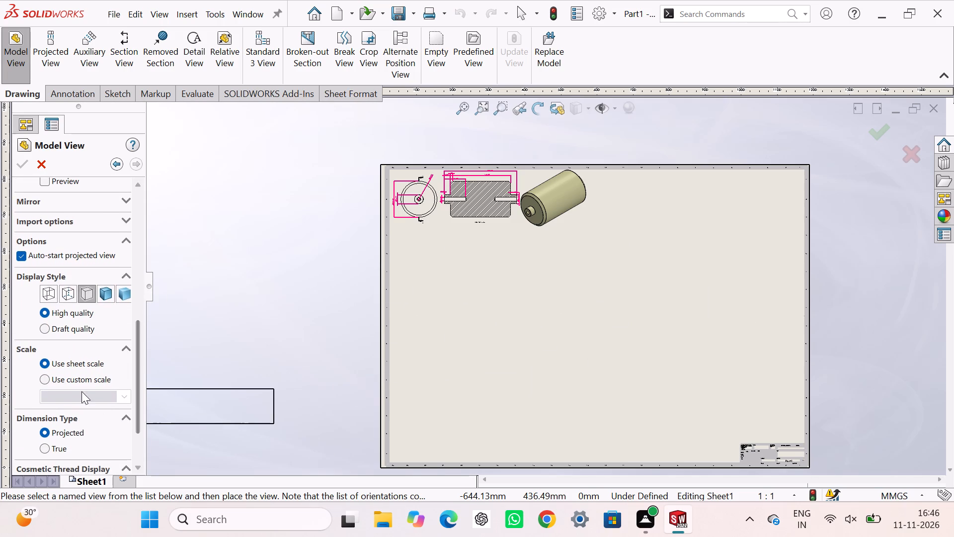
pyautogui.click(81, 379)
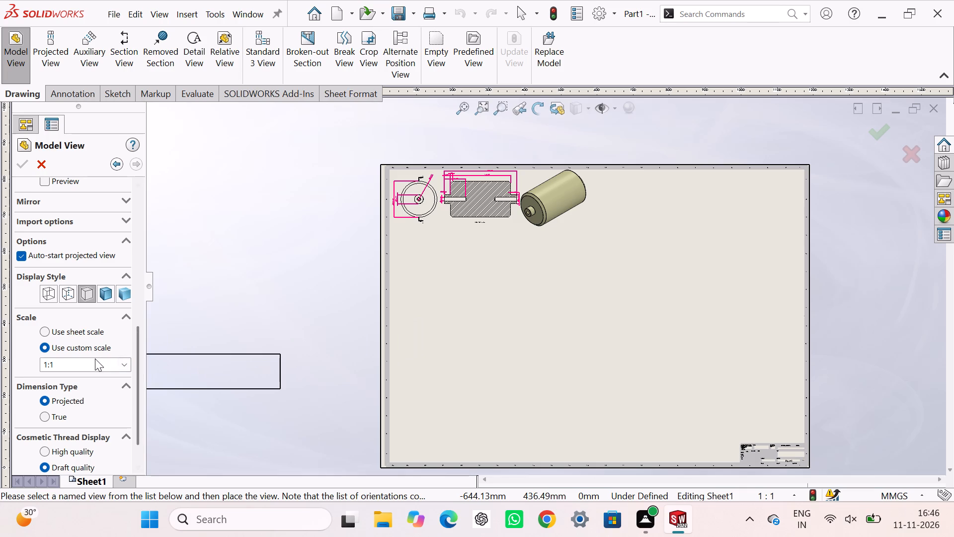
pyautogui.click(95, 358)
pyautogui.press('Right')
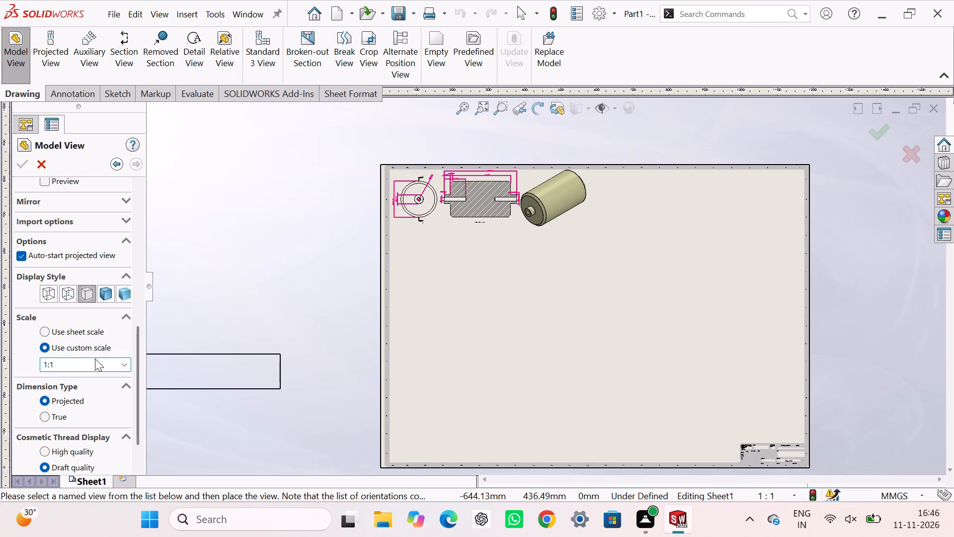
pyautogui.press('Right')
pyautogui.press('BackSpace')
pyautogui.press('2')
pyautogui.press('Return')
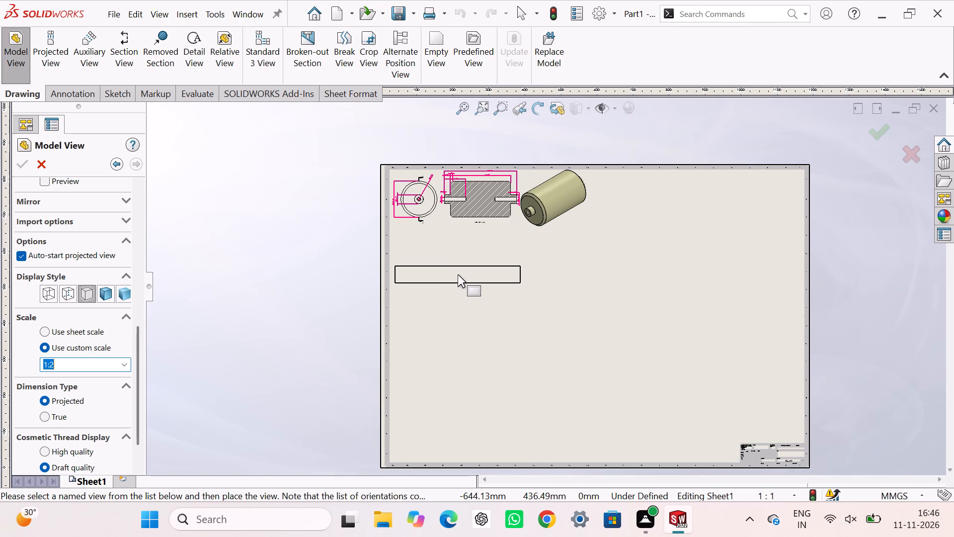
pyautogui.click(458, 274)
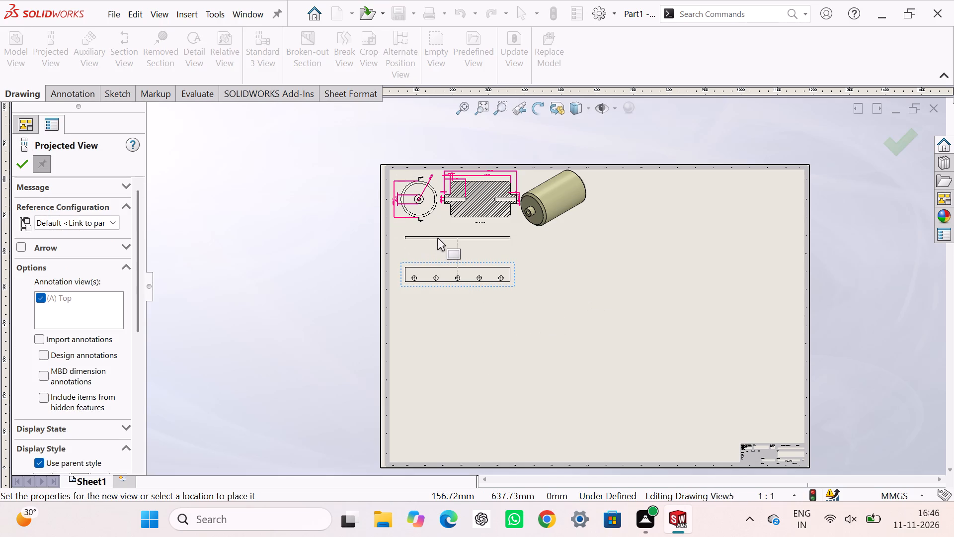
# Project Part2's front view into a top view above it and an isometric view beside it, below Part1's isometric.
pyautogui.click(426, 250)
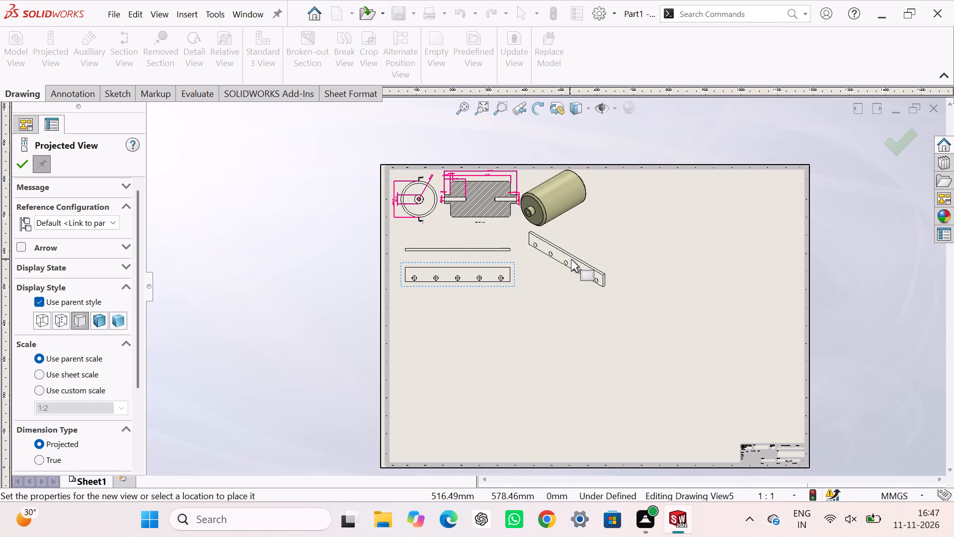
pyautogui.keyDown('ctrl'); pyautogui.click(546, 255); pyautogui.keyUp('ctrl')
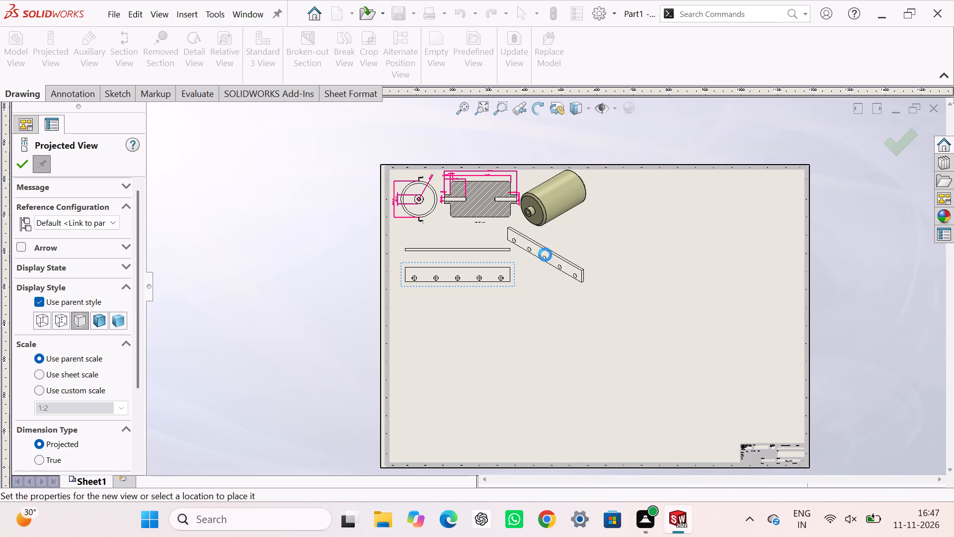
pyautogui.press('Escape')
pyautogui.press('Escape')
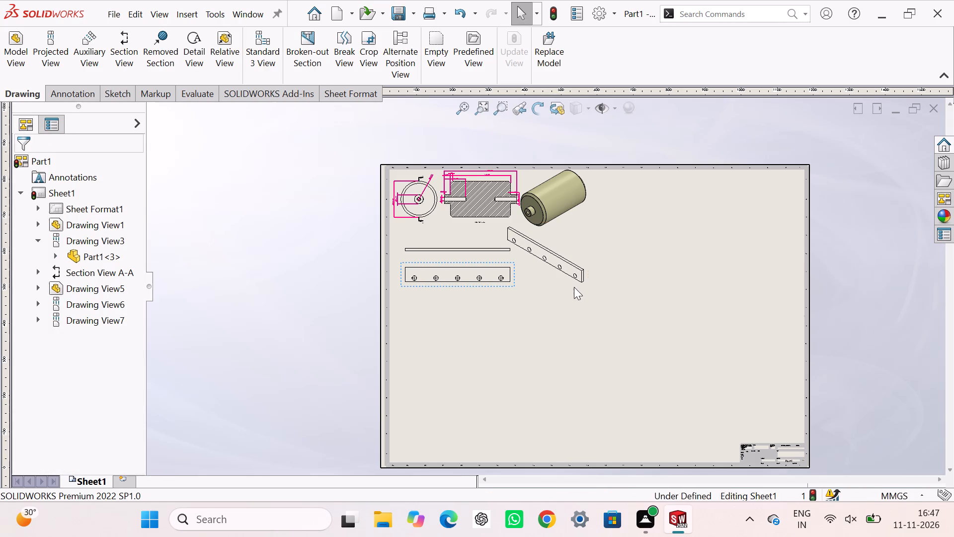
# Set the display style of Part2's isometric view to Shaded With Edges.
pyautogui.click(575, 282)
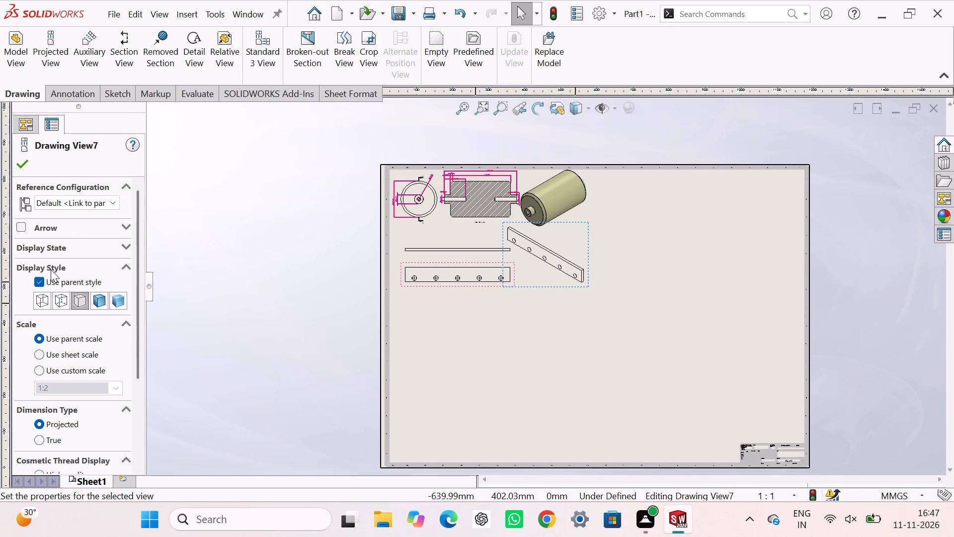
pyautogui.click(90, 289)
pyautogui.click(98, 298)
pyautogui.click(15, 163)
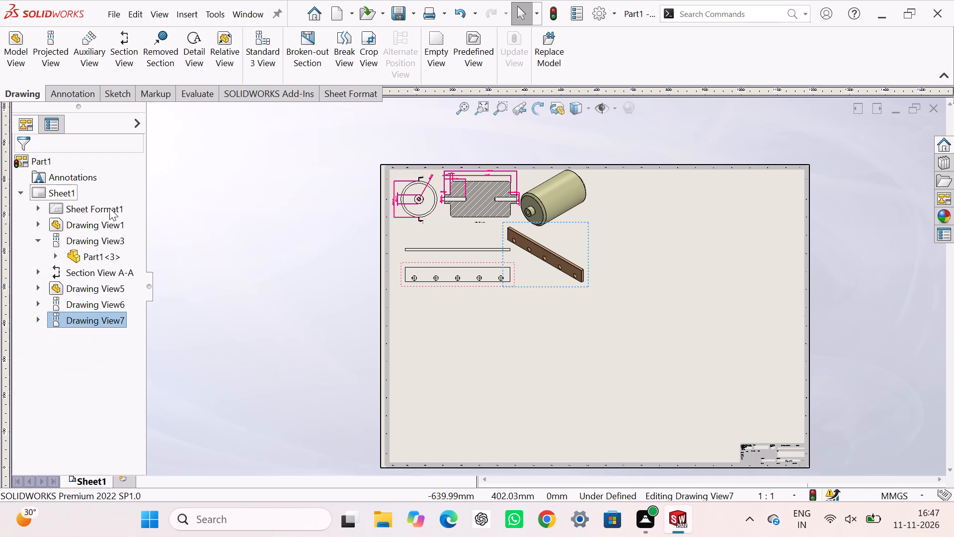
pyautogui.click(200, 222)
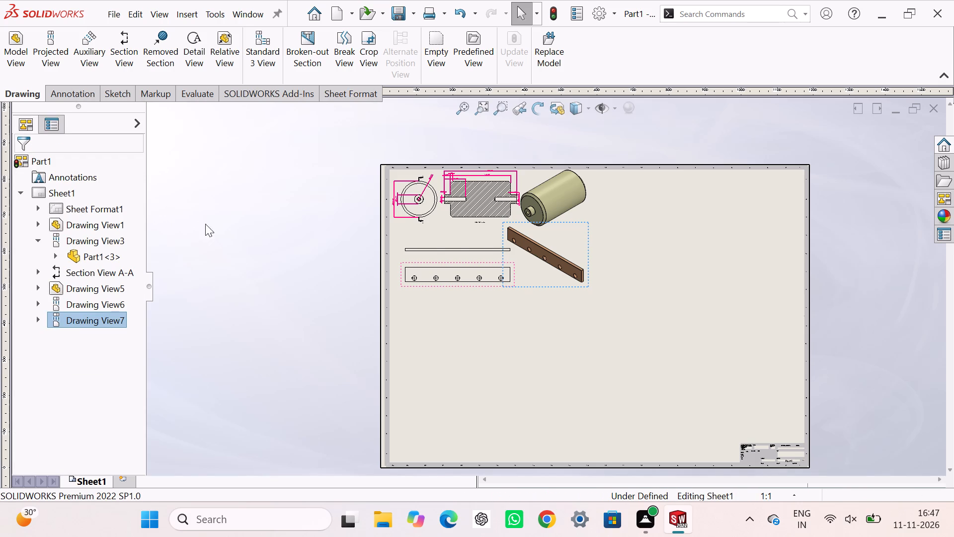
# Reposition Part2's front and top views slightly left and up, clear of the isometric view, leaving room for dimensions between them.
pyautogui.moveTo(454, 242); pyautogui.dragTo(454, 228)
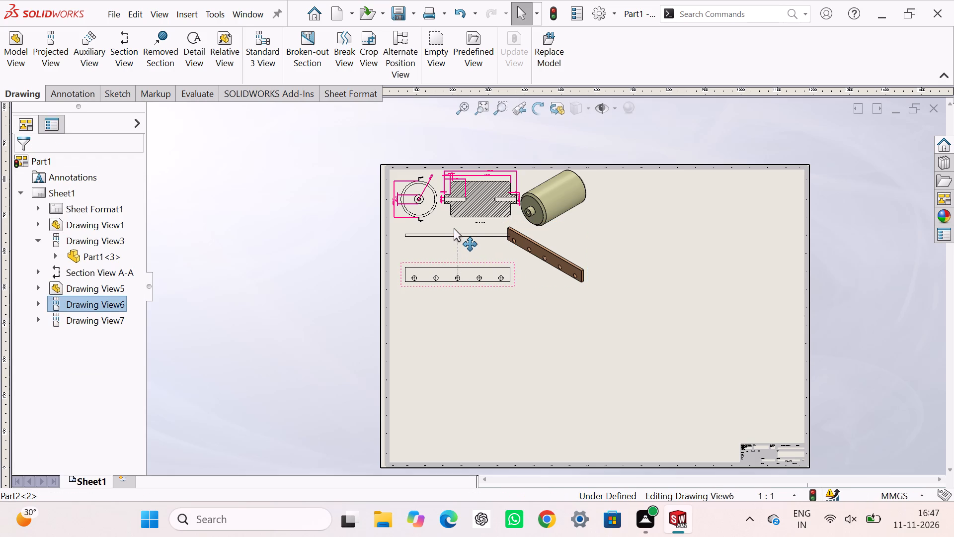
pyautogui.moveTo(454, 228); pyautogui.dragTo(447, 226)
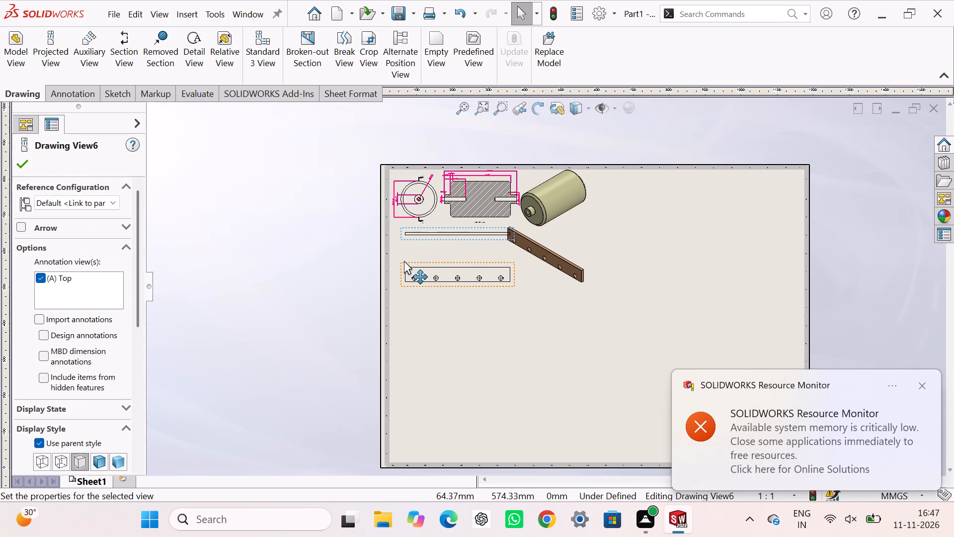
pyautogui.moveTo(409, 261); pyautogui.dragTo(408, 241)
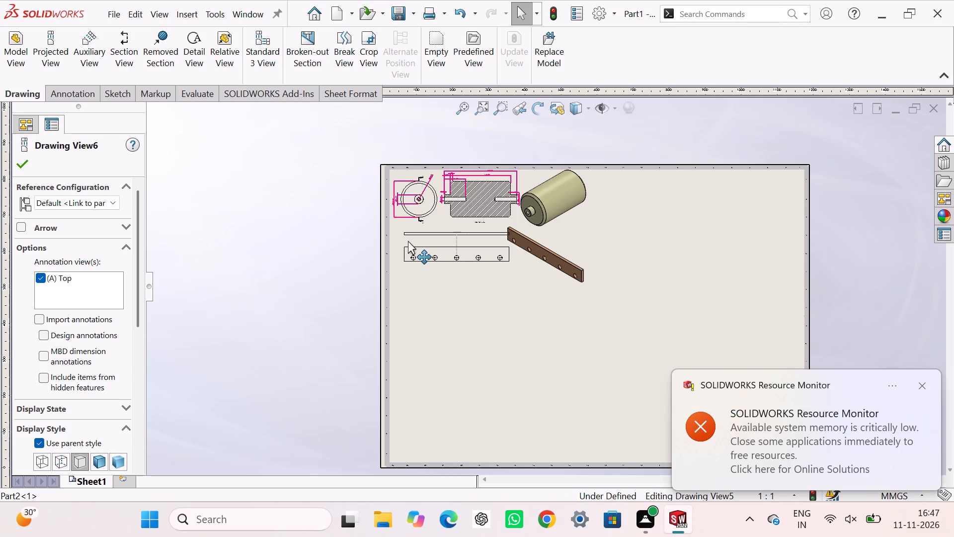
pyautogui.moveTo(408, 241); pyautogui.dragTo(399, 241)
pyautogui.moveTo(399, 241); pyautogui.dragTo(400, 268)
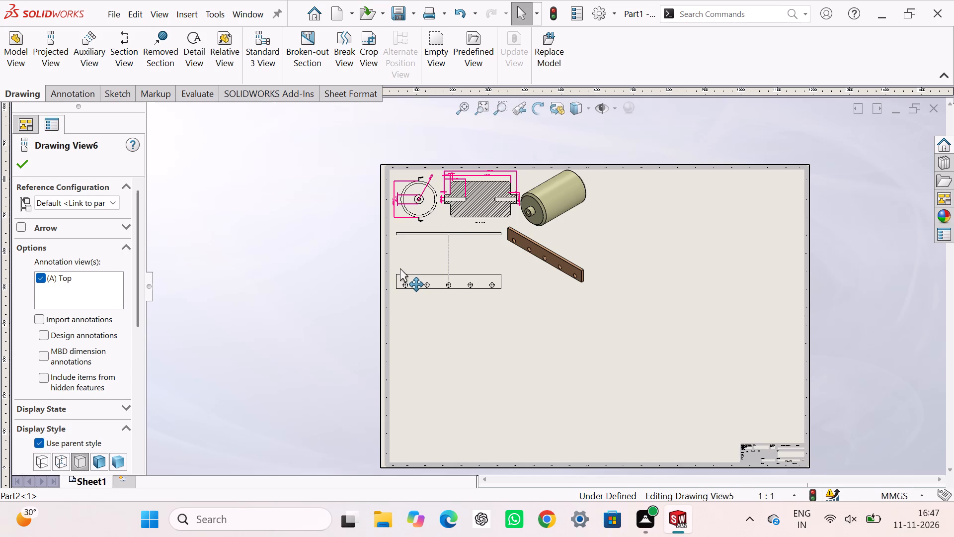
pyautogui.moveTo(400, 268); pyautogui.dragTo(401, 258)
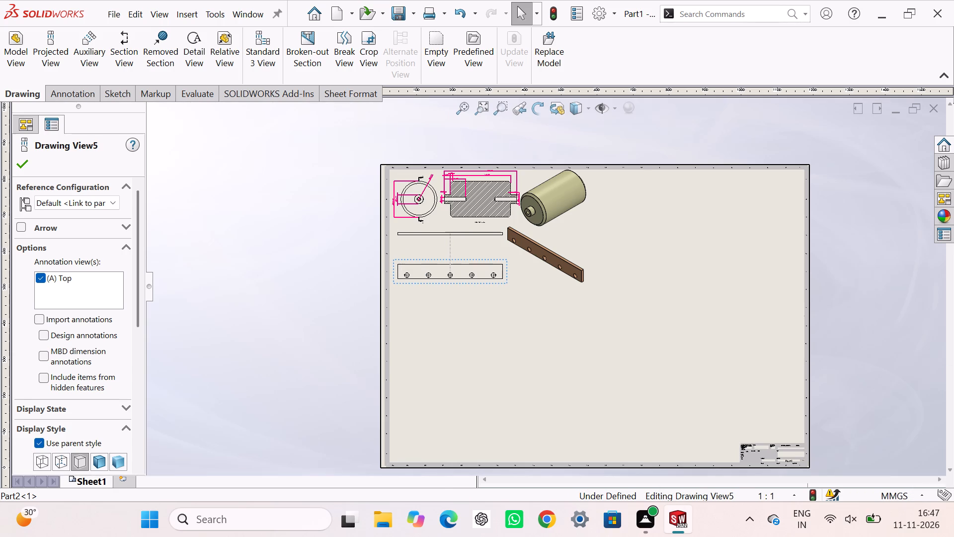
pyautogui.moveTo(415, 237); pyautogui.dragTo(415, 246)
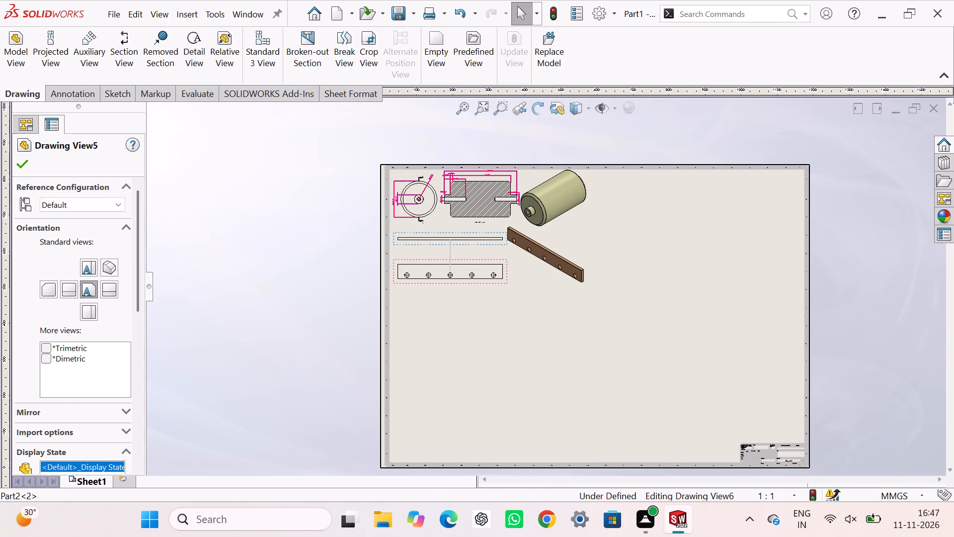
pyautogui.press('Escape')
pyautogui.press('Escape')
# Dimension the leftmost hole's centre from the bottom edge and the left end of the plate in Part2's front view.
pyautogui.scroll(3, 393, 292)
pyautogui.scroll(-7, 483, 299)
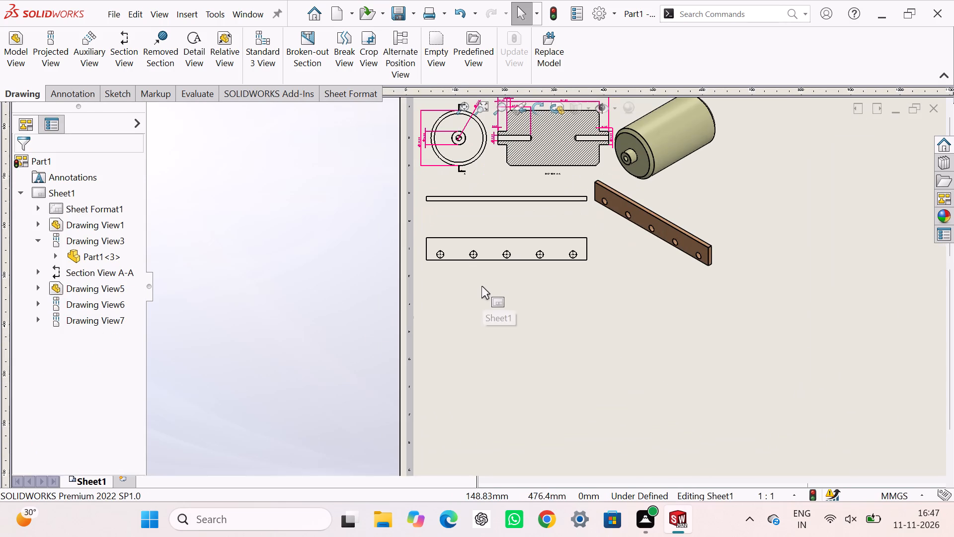
pyautogui.moveTo(288, 342); pyautogui.dragTo(291, 222, button='right')
pyautogui.scroll(-6, 459, 277)
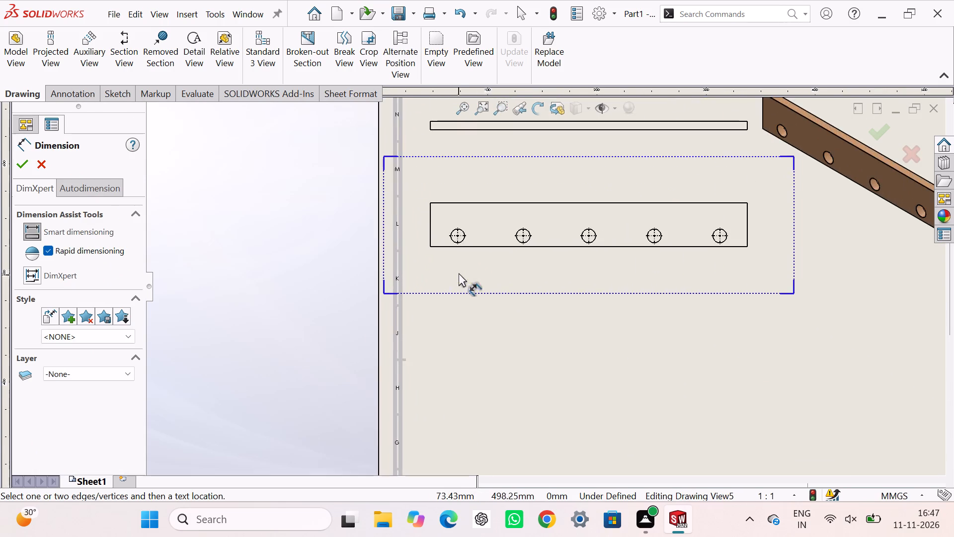
pyautogui.scroll(-5, 459, 273)
pyautogui.click(481, 256)
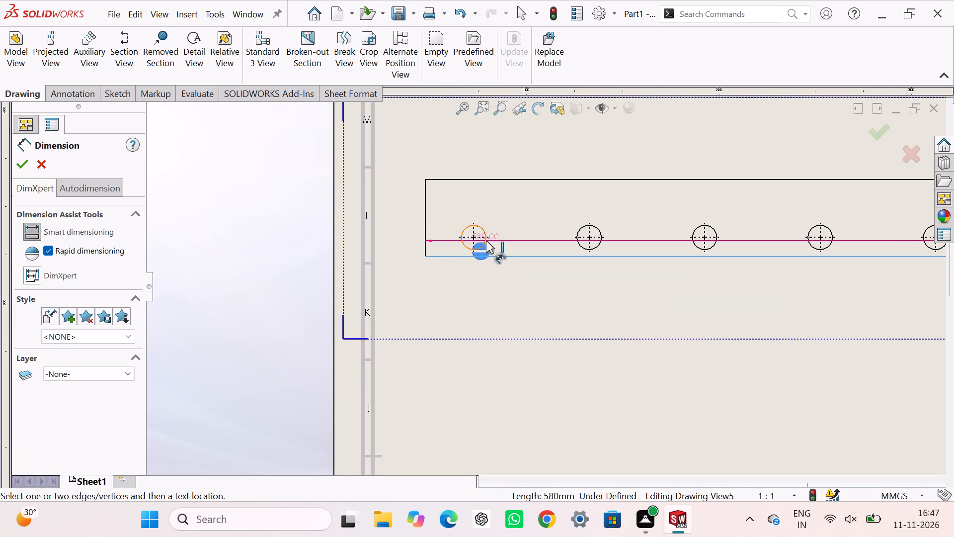
pyautogui.click(486, 241)
pyautogui.click(397, 242)
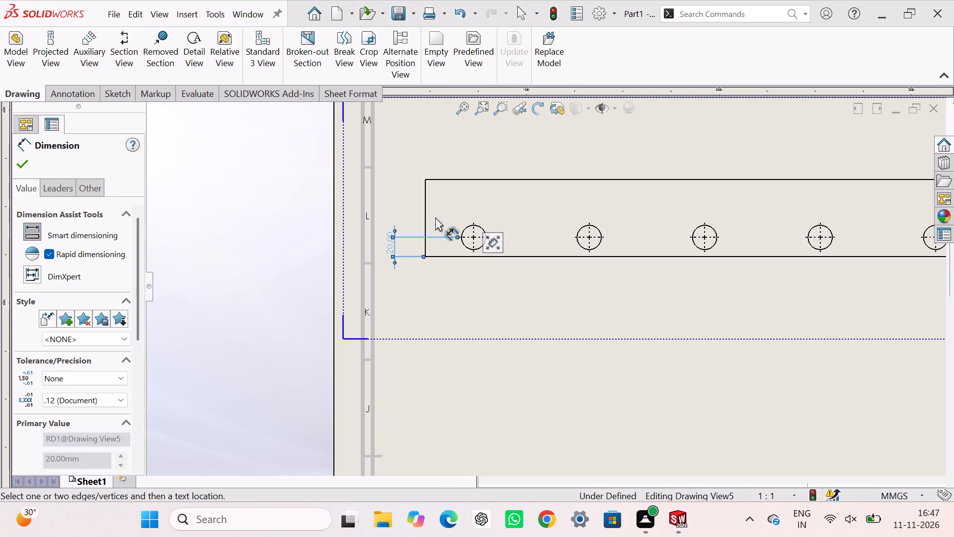
pyautogui.click(424, 213)
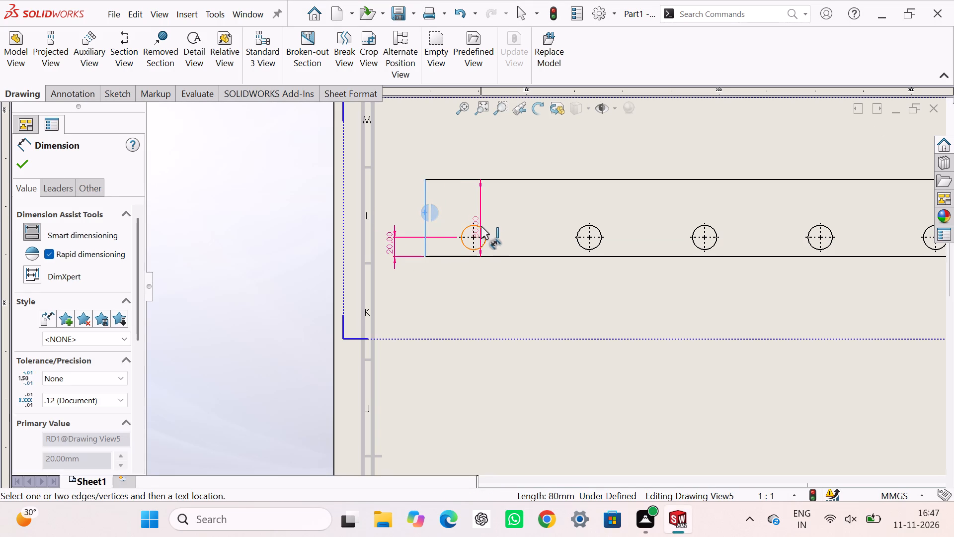
pyautogui.click(481, 226)
pyautogui.click(451, 286)
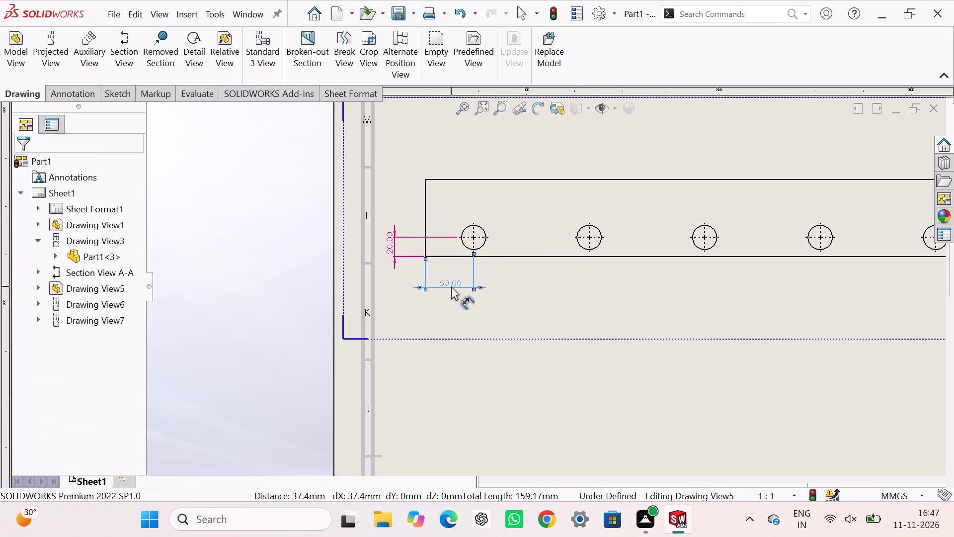
# Dimension the centre spacing between the plate's first and second holes, in line with the hole's end-offset dimension.
pyautogui.click(480, 247)
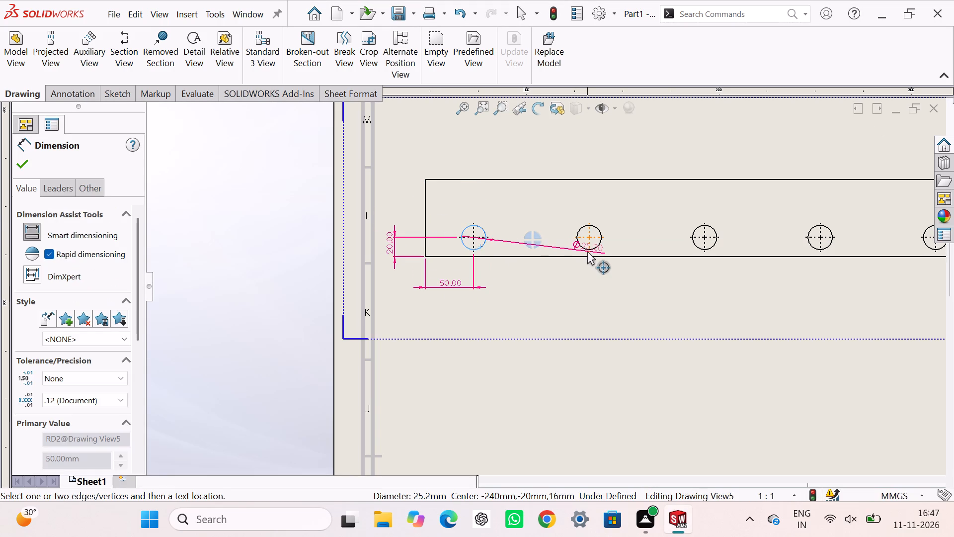
pyautogui.click(587, 250)
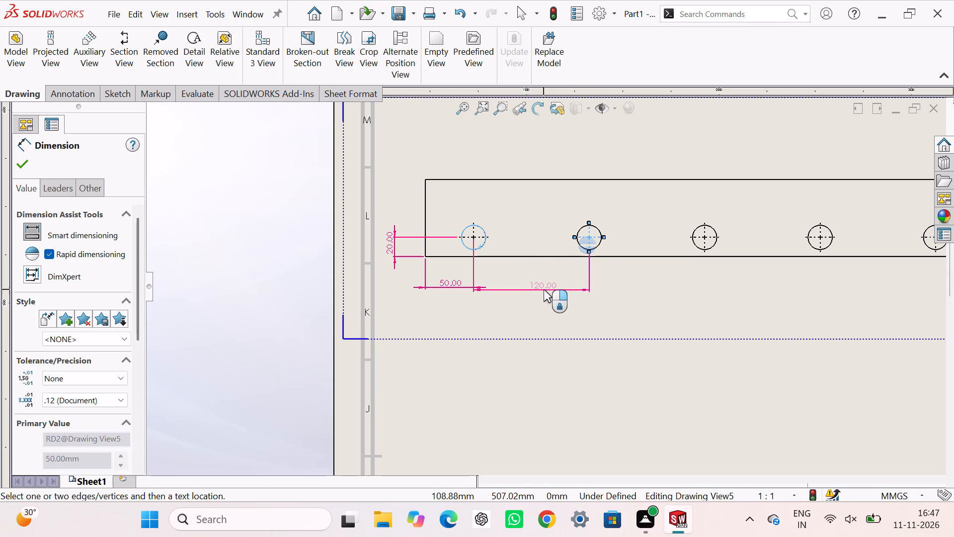
pyautogui.click(544, 288)
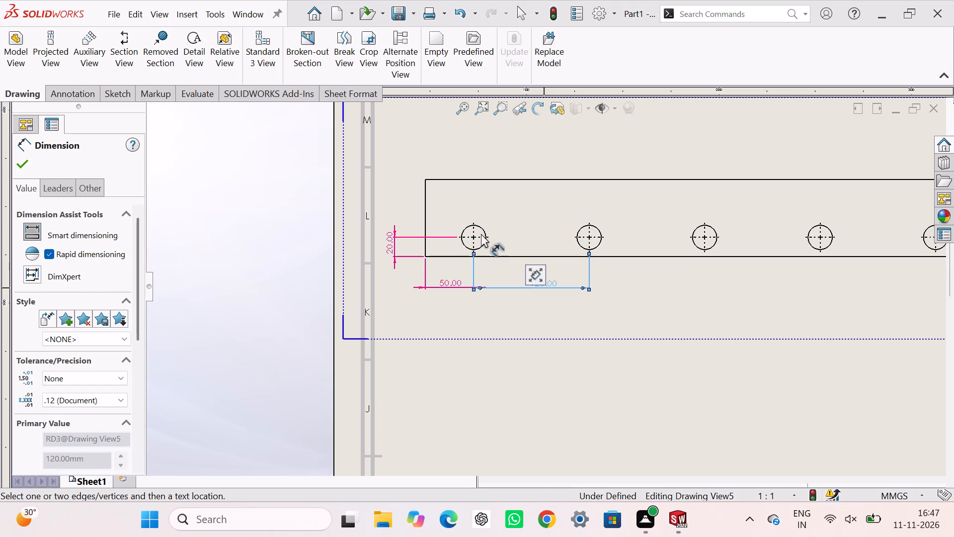
# Dimension the diameter of the leftmost hole, placing the text outside the plate's left end.
pyautogui.click(482, 228)
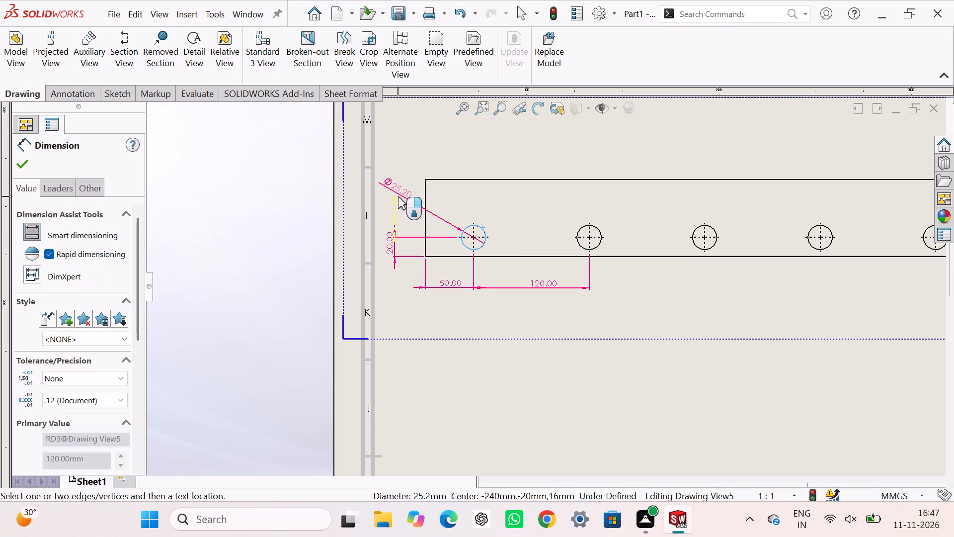
pyautogui.click(398, 196)
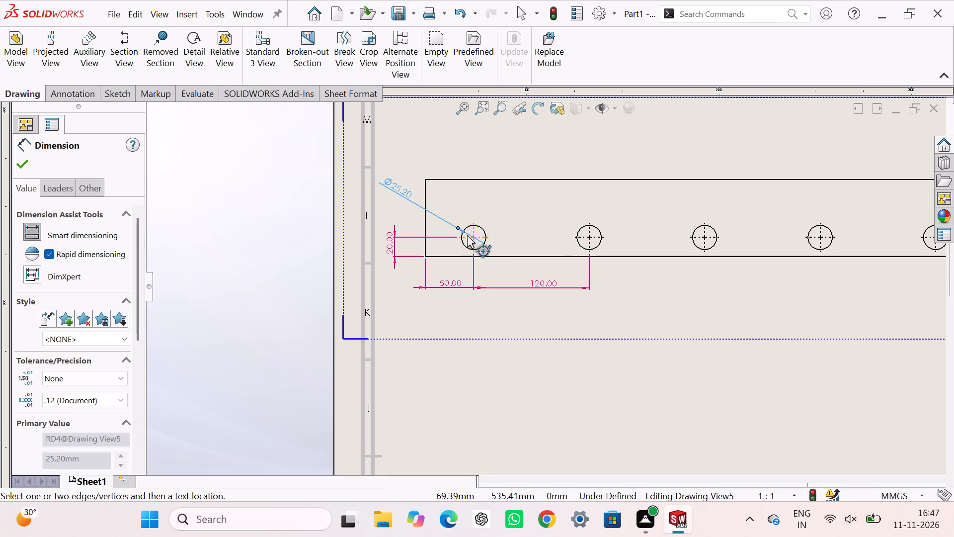
# Dimension the plate's overall length above it and its overall height beyond its right end in Part2's front view.
pyautogui.click(490, 179)
pyautogui.click(515, 158)
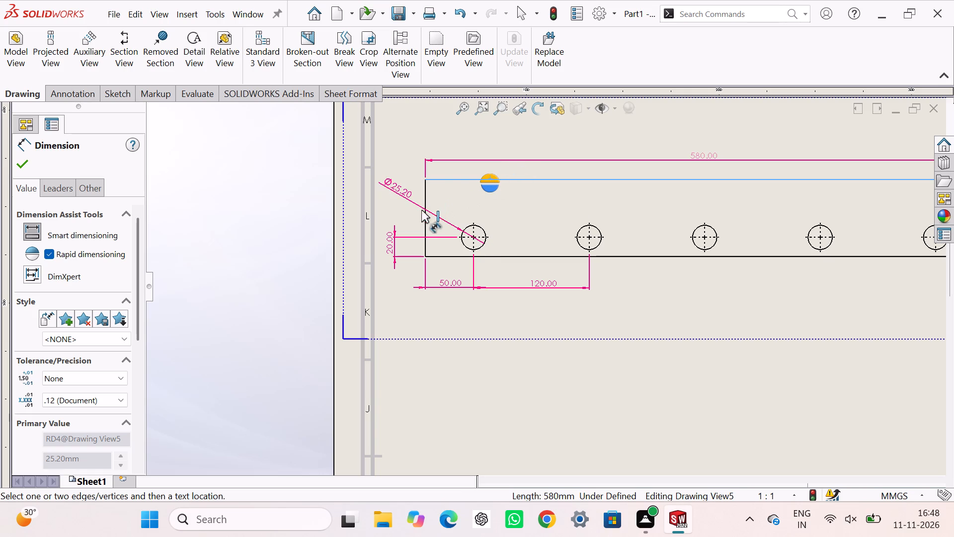
pyautogui.scroll(8, 549, 235)
pyautogui.scroll(2, 623, 262)
pyautogui.scroll(-6, 658, 218)
pyautogui.scroll(3, 657, 229)
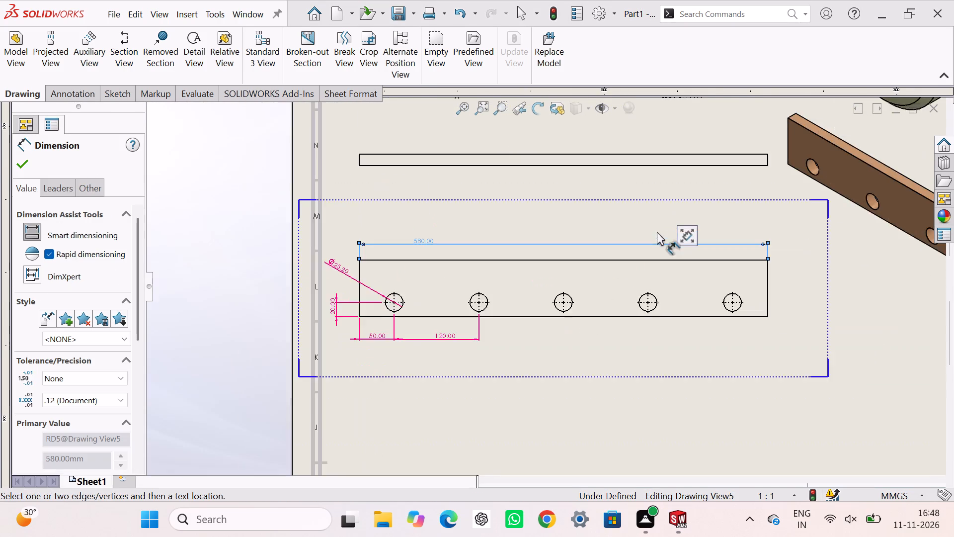
pyautogui.scroll(3, 657, 232)
pyautogui.scroll(-5, 707, 266)
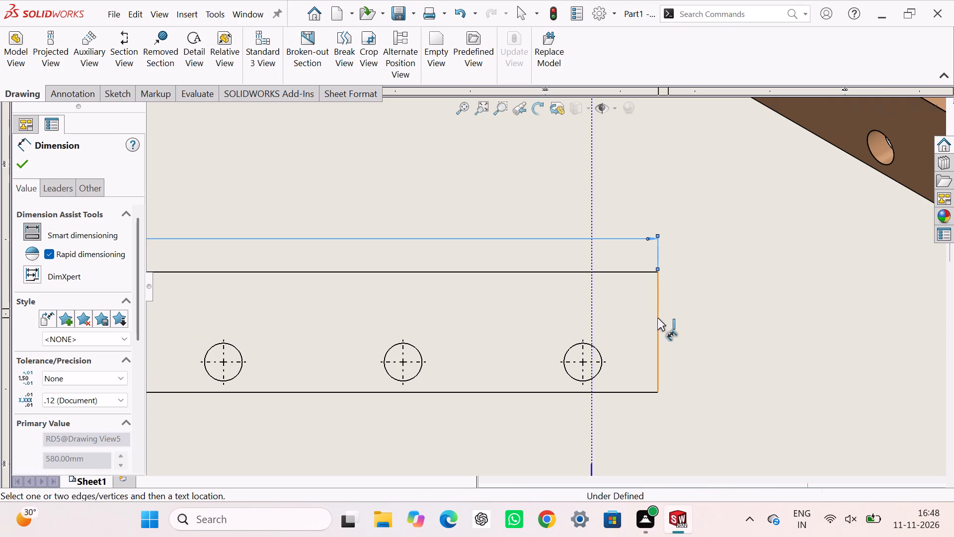
pyautogui.click(657, 318)
pyautogui.click(679, 317)
# Dimension the plate's thickness beside its left end and its overall length above it in Part2's top view.
pyautogui.scroll(4, 568, 250)
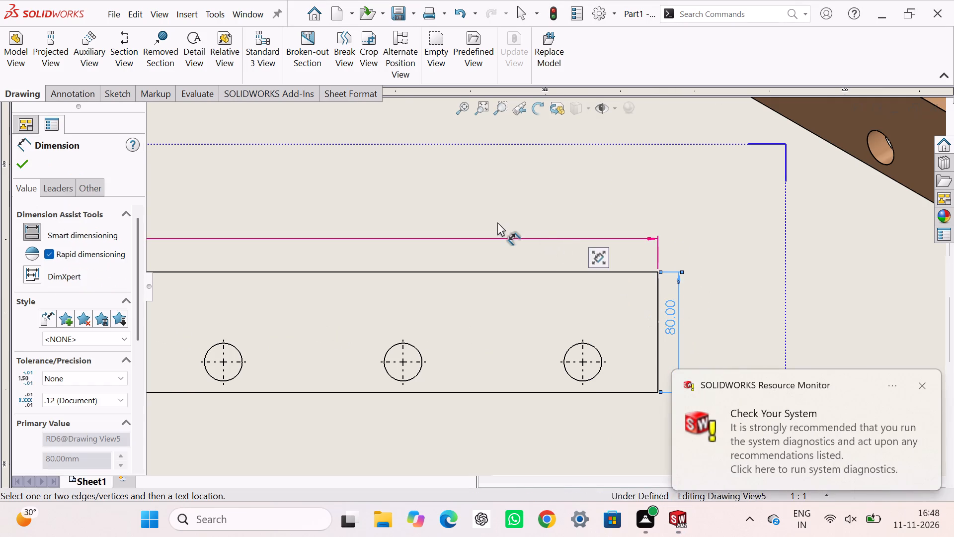
pyautogui.scroll(2, 497, 222)
pyautogui.scroll(-2, 481, 215)
pyautogui.scroll(-2, 267, 233)
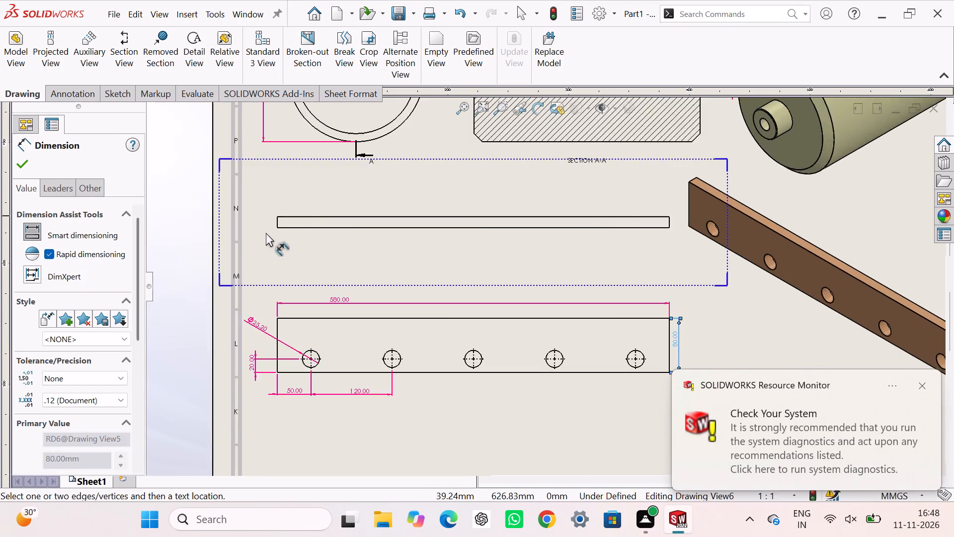
pyautogui.scroll(-2, 266, 233)
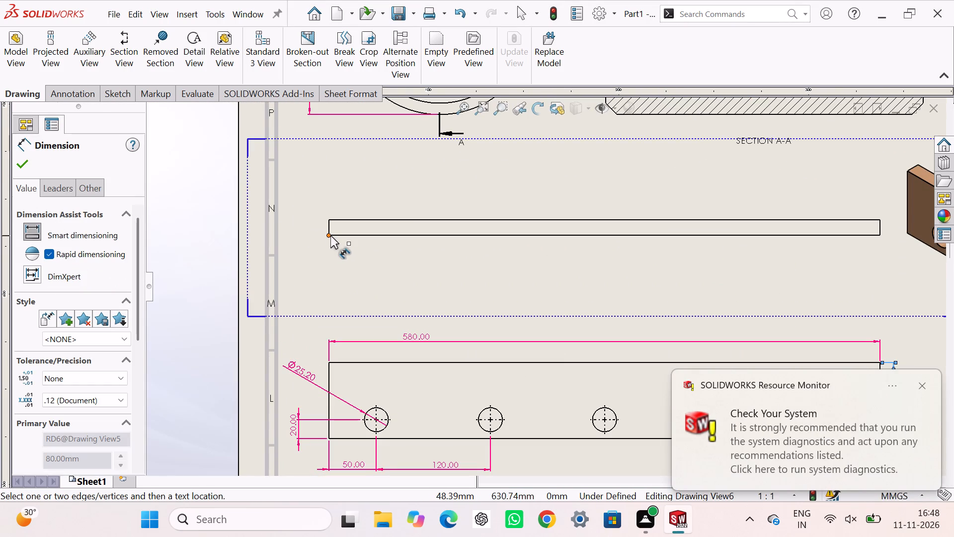
pyautogui.click(330, 236)
pyautogui.click(329, 219)
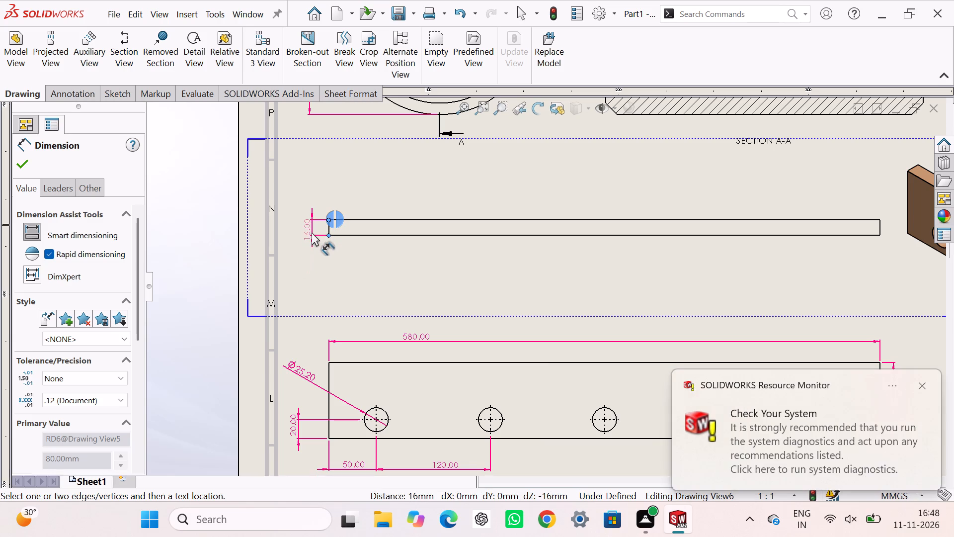
pyautogui.click(312, 232)
pyautogui.click(527, 276)
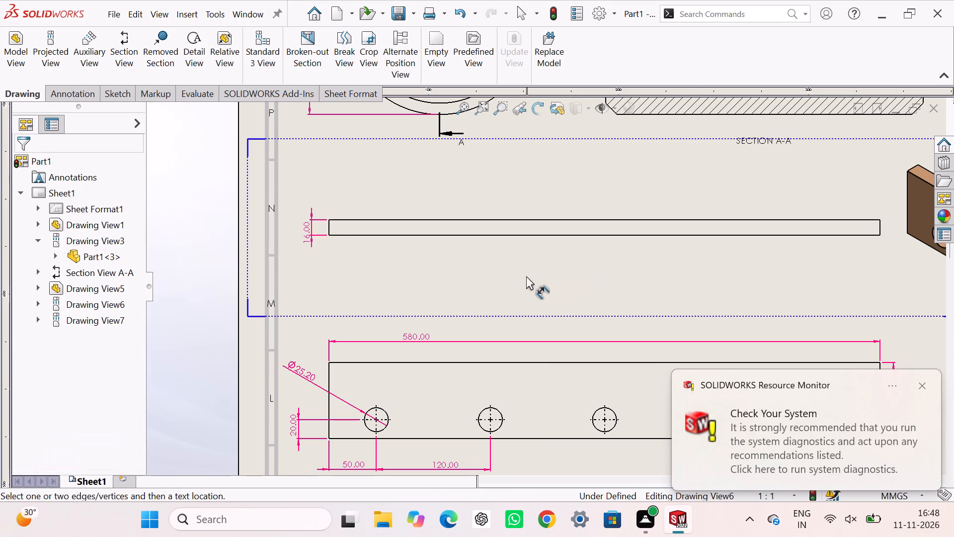
pyautogui.scroll(3, 526, 276)
pyautogui.scroll(1, 585, 268)
pyautogui.click(580, 255)
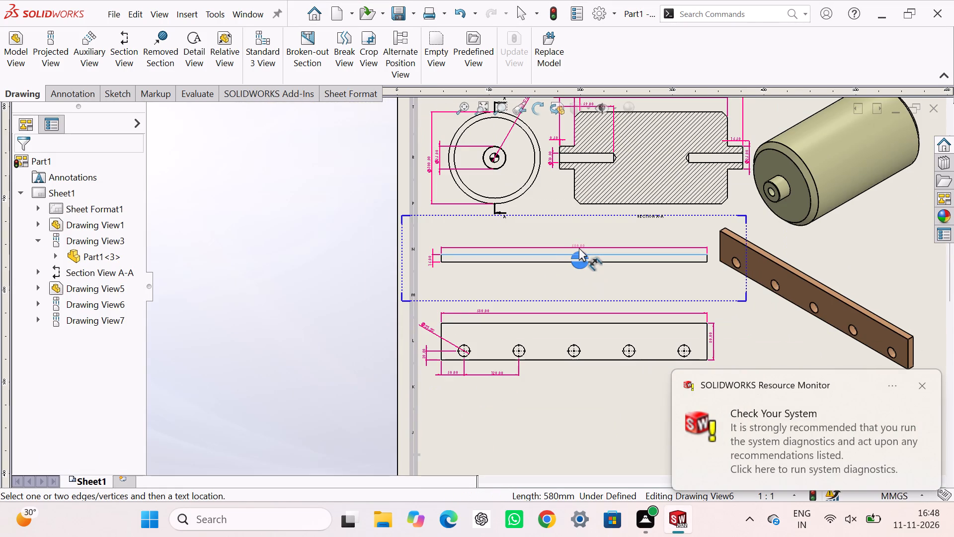
pyautogui.click(579, 248)
pyautogui.press('Escape')
pyautogui.press('Escape')
pyautogui.press('Escape')
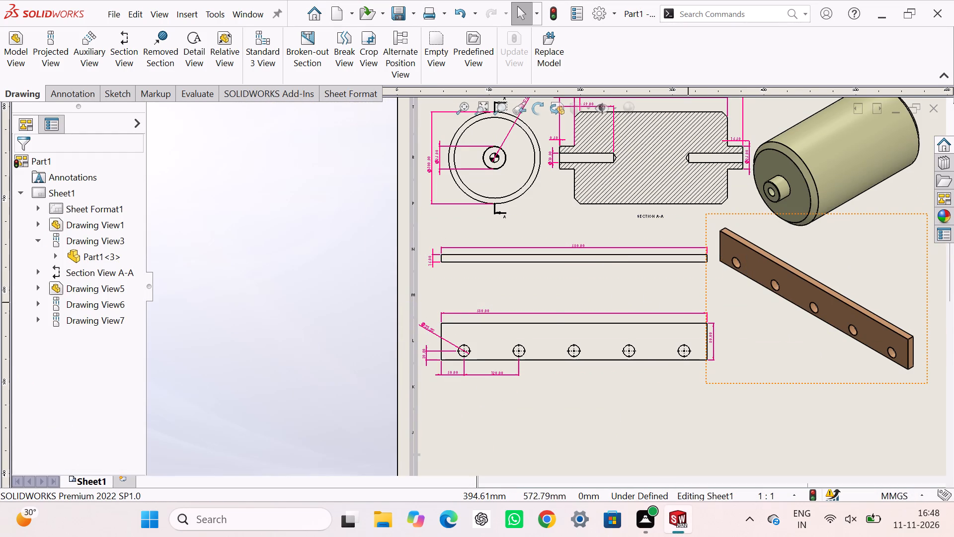
# Insert a front model view of Part3 at a custom 1:2 scale in the free sheet area below Part2's front view.
pyautogui.scroll(5, 750, 294)
pyautogui.scroll(-2, 629, 301)
pyautogui.press('Escape')
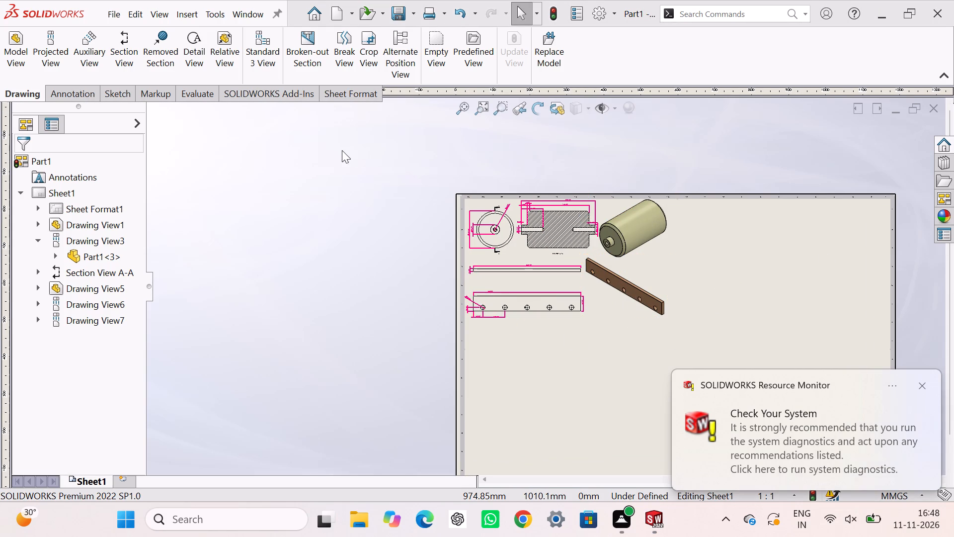
pyautogui.press('Escape')
pyautogui.scroll(3, 553, 345)
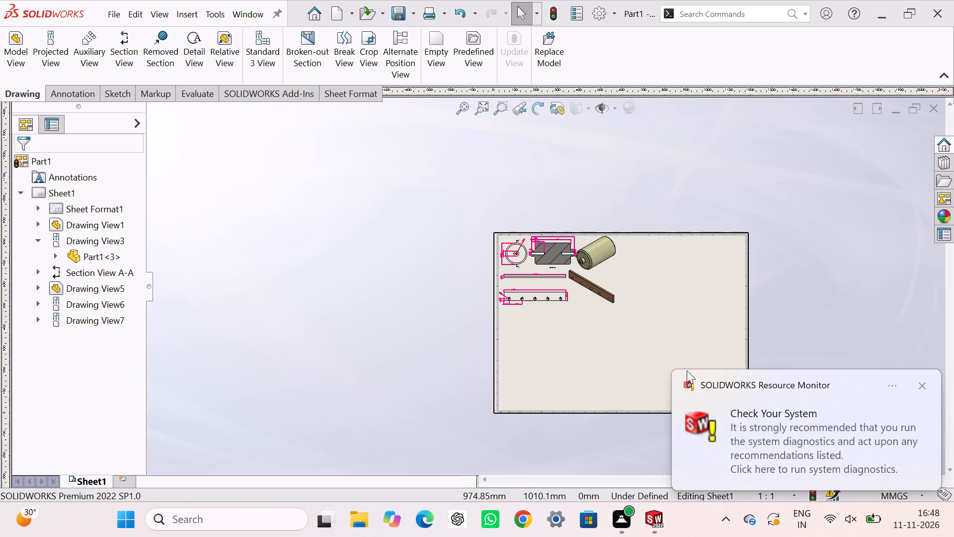
pyautogui.scroll(-6, 687, 367)
pyautogui.scroll(-2, 594, 298)
pyautogui.scroll(4, 568, 327)
pyautogui.scroll(-1, 650, 356)
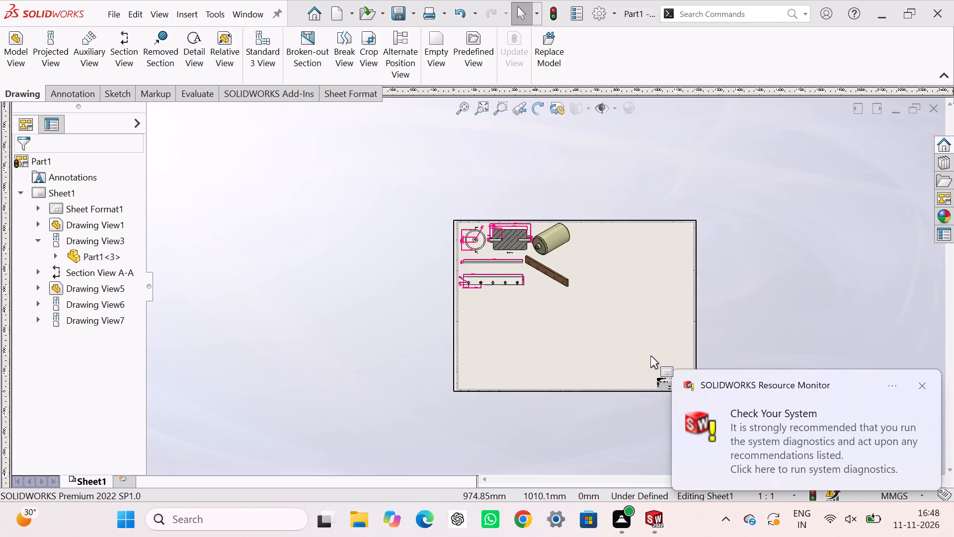
pyautogui.scroll(-5, 650, 356)
pyautogui.click(238, 276)
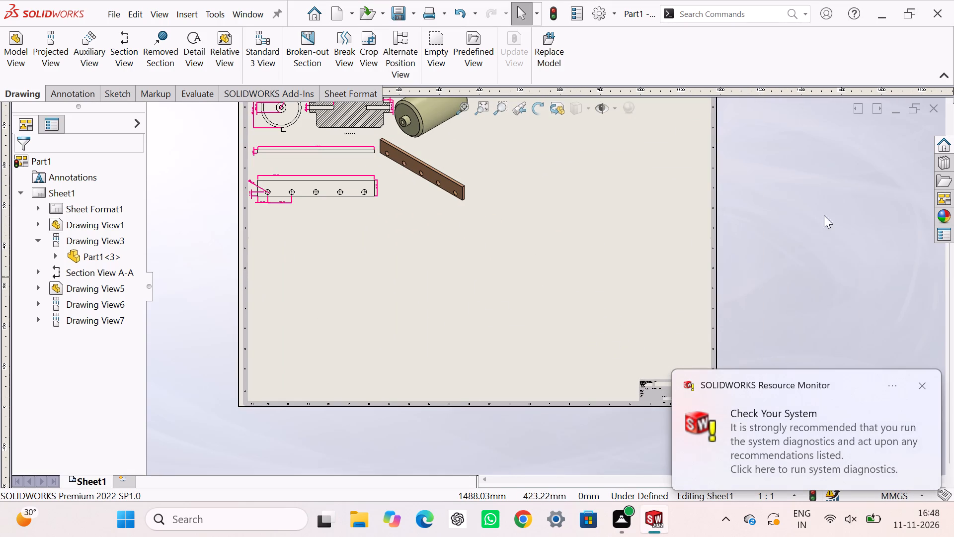
pyautogui.click(11, 54)
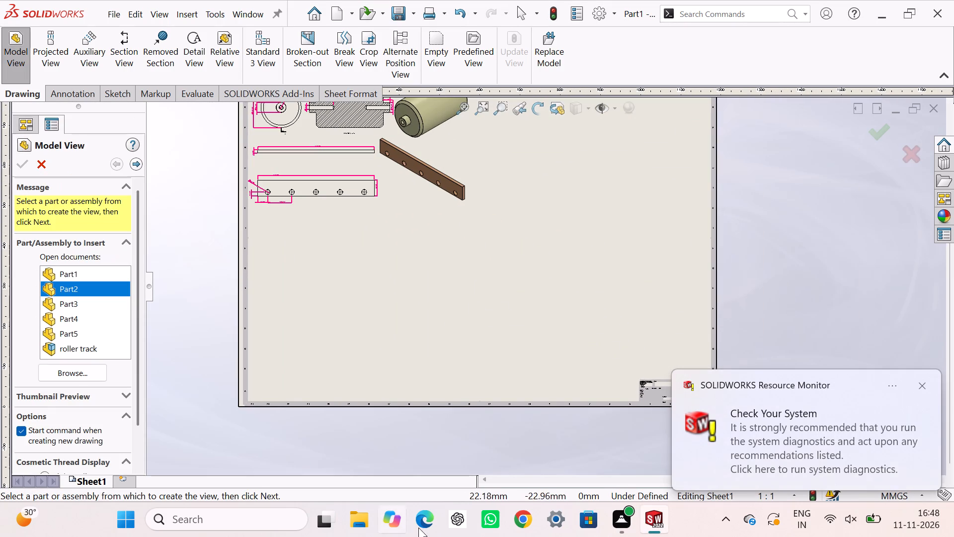
pyautogui.click(75, 306)
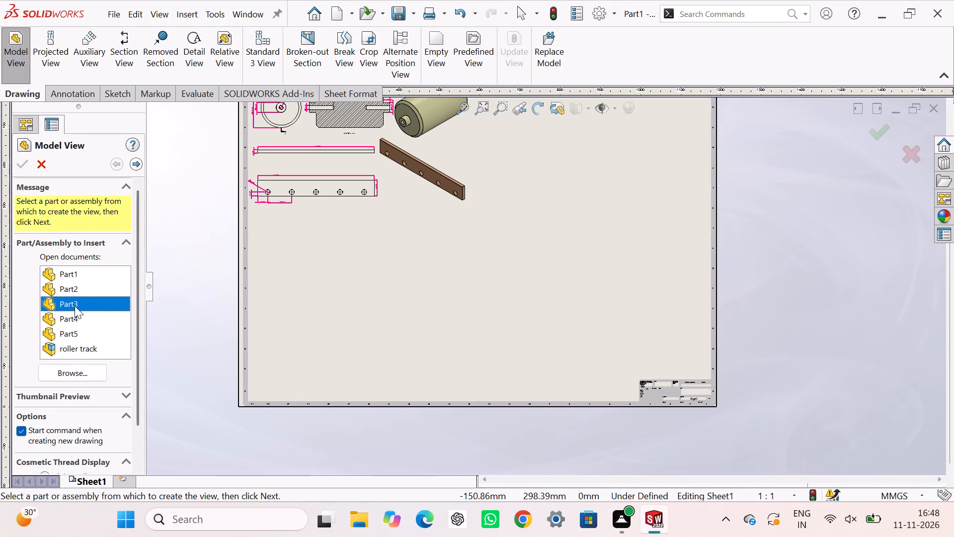
pyautogui.click(100, 308)
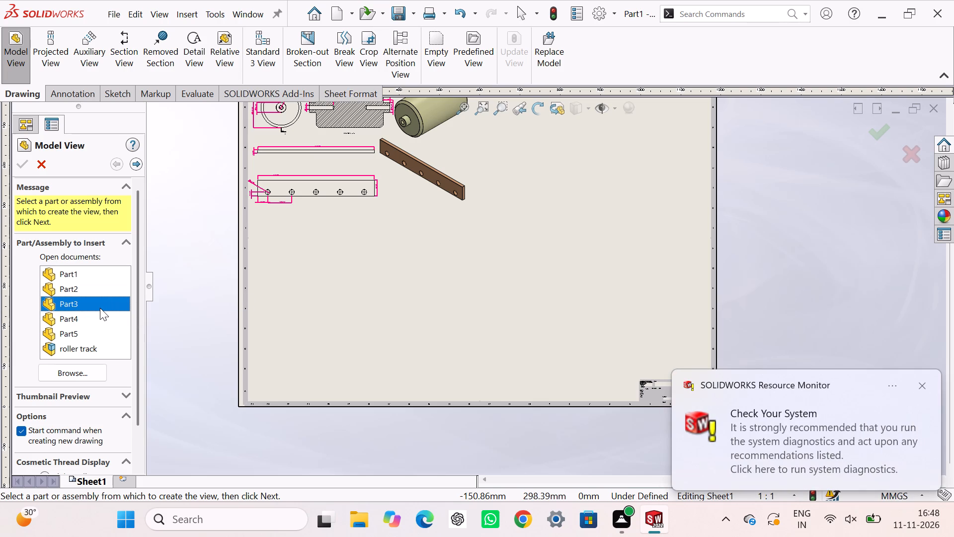
pyautogui.doubleClick(74, 306)
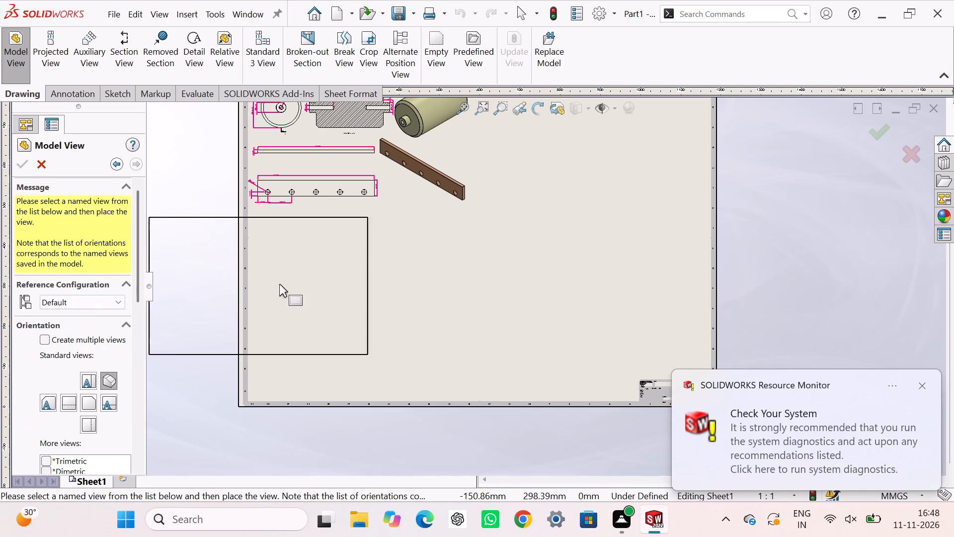
pyautogui.click(88, 403)
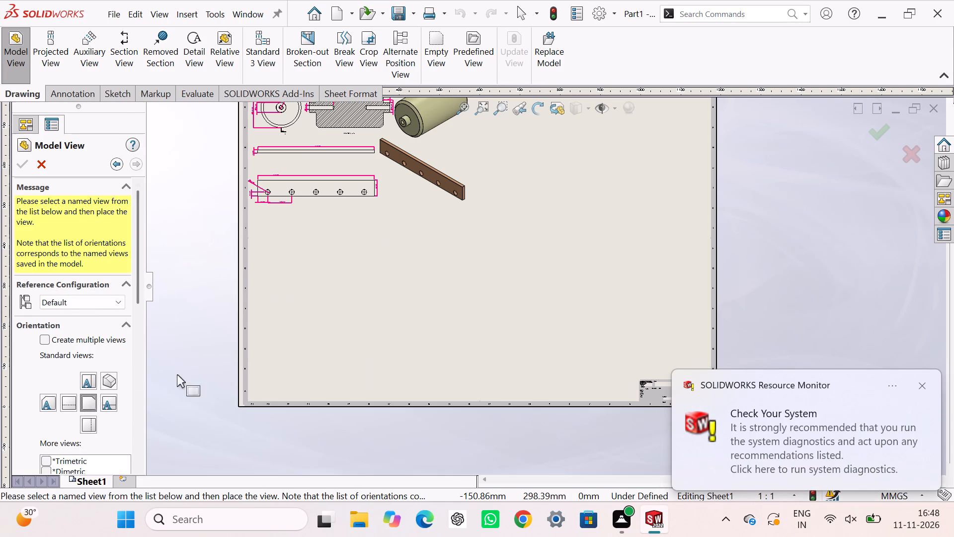
pyautogui.moveTo(137, 295); pyautogui.dragTo(137, 446)
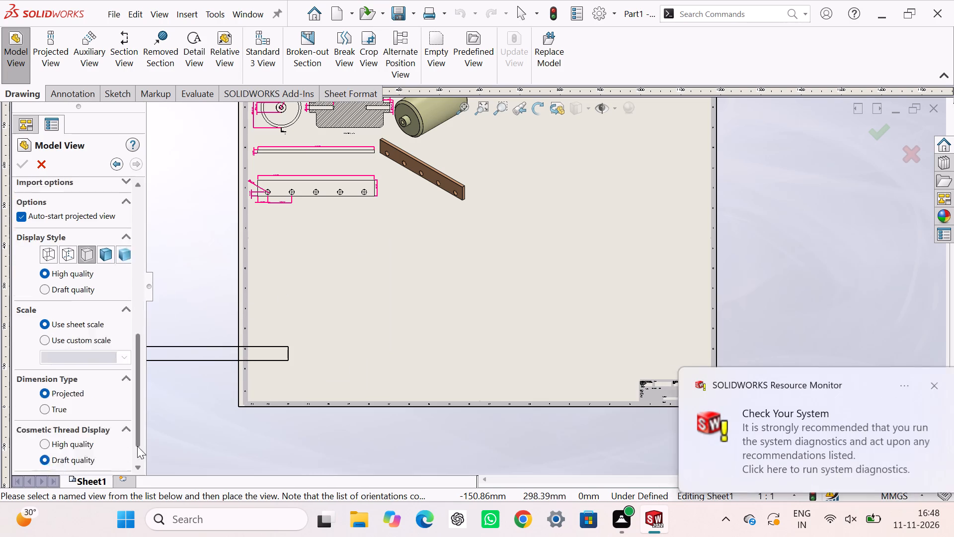
pyautogui.moveTo(137, 446); pyautogui.dragTo(131, 473)
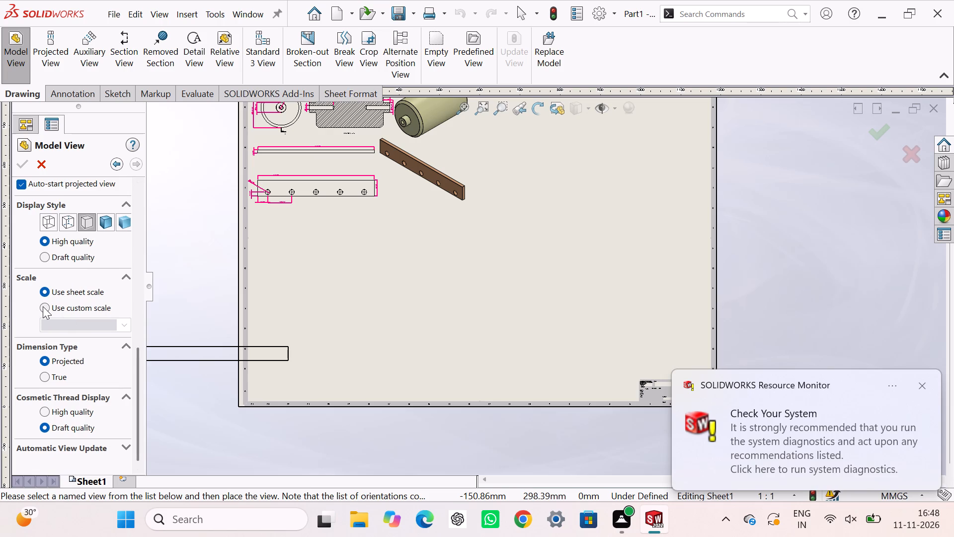
pyautogui.click(43, 306)
pyautogui.click(65, 326)
pyautogui.click(65, 326)
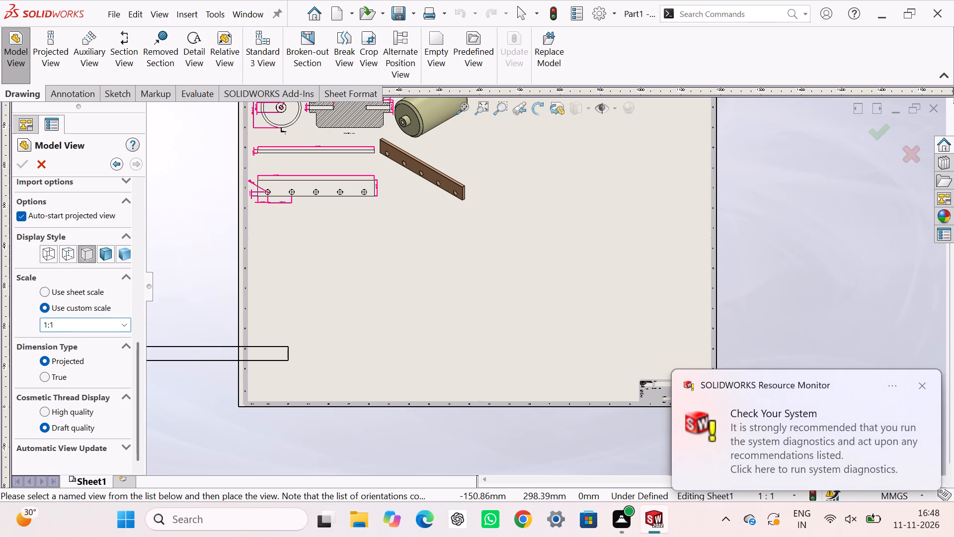
pyautogui.press('Left')
pyautogui.press('Right')
pyautogui.press('BackSpace')
pyautogui.press('2')
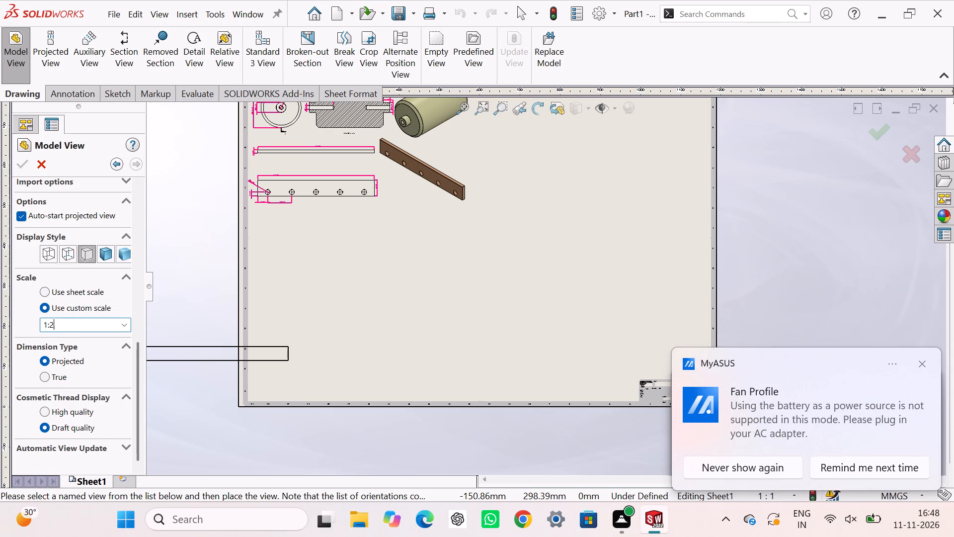
pyautogui.press('Return')
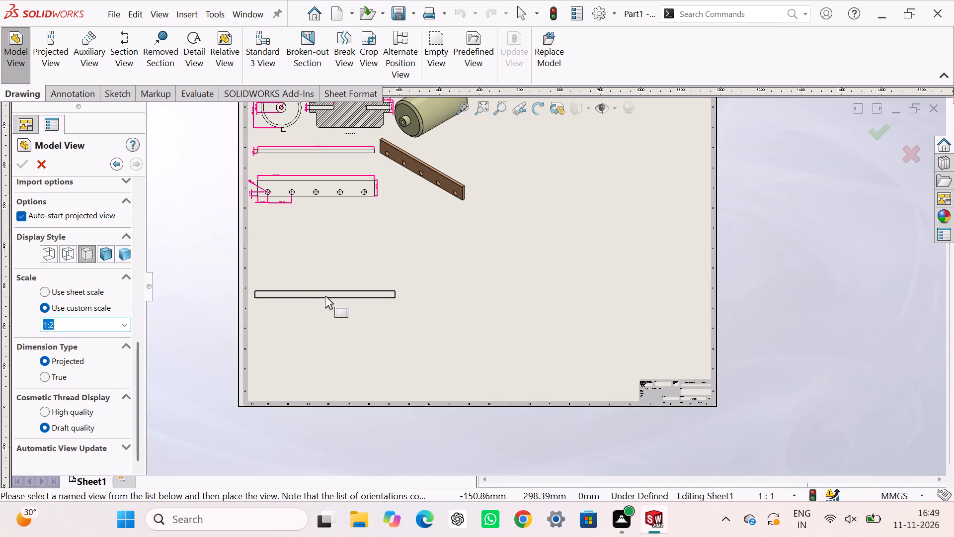
pyautogui.click(325, 296)
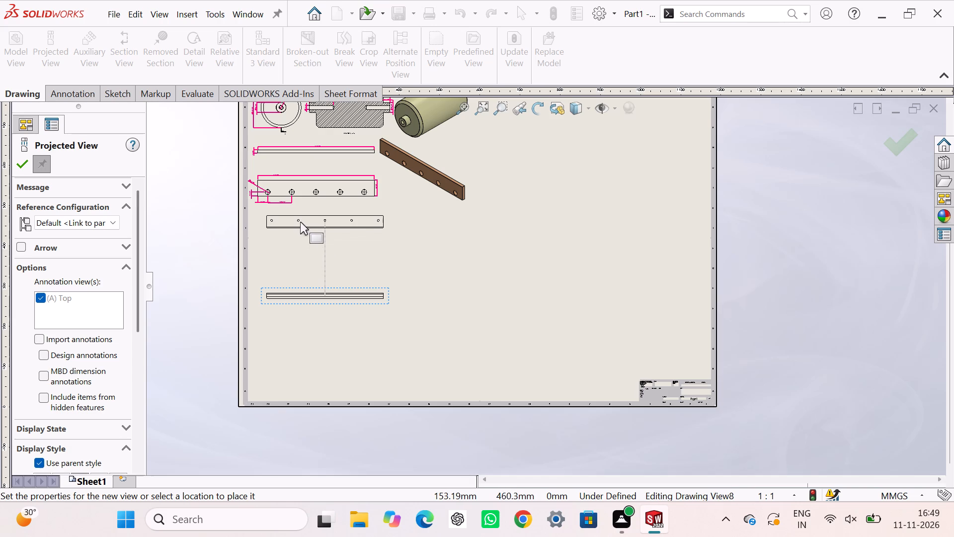
# Project a top view above, an isometric view to the upper right and a side view to the right of Part3's front view.
pyautogui.click(296, 226)
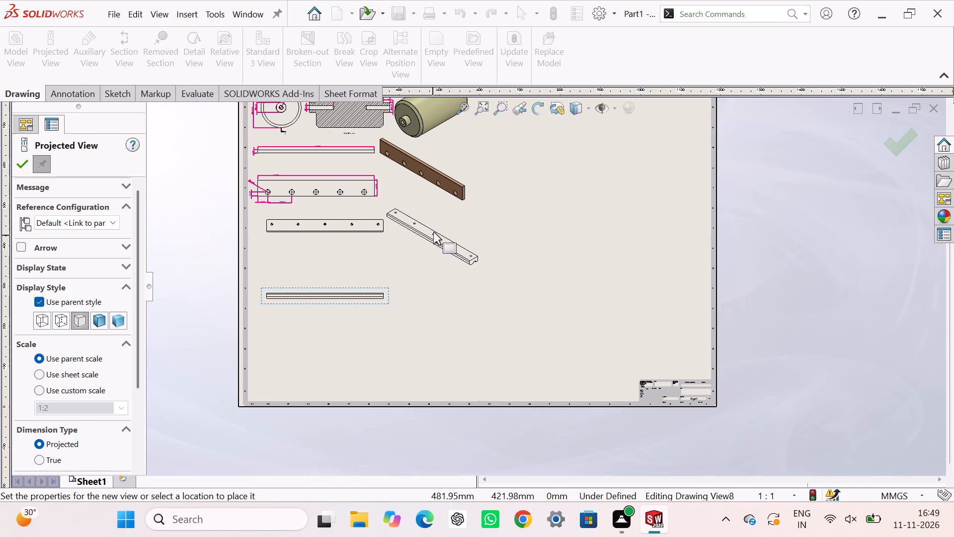
pyautogui.keyDown('ctrl'); pyautogui.click(439, 229); pyautogui.keyUp('ctrl')
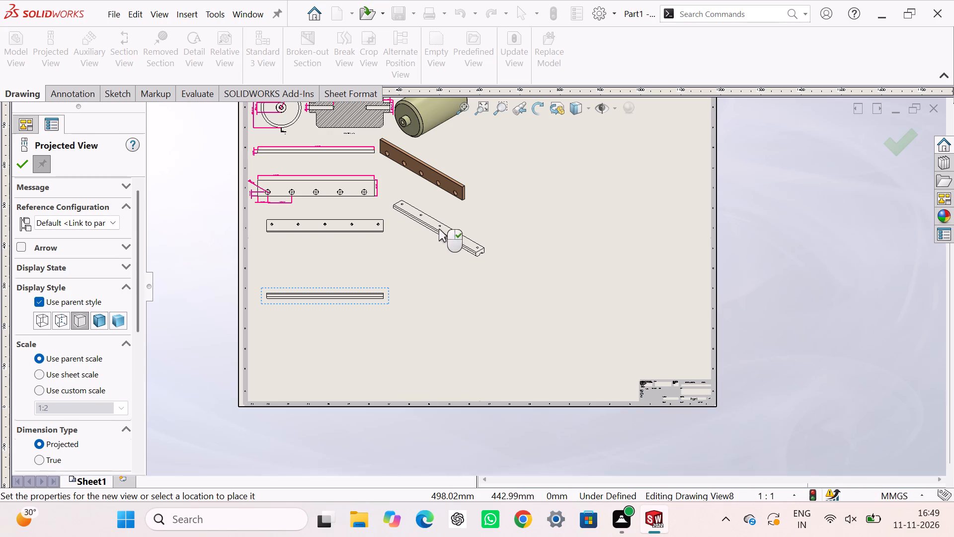
pyautogui.click(411, 297)
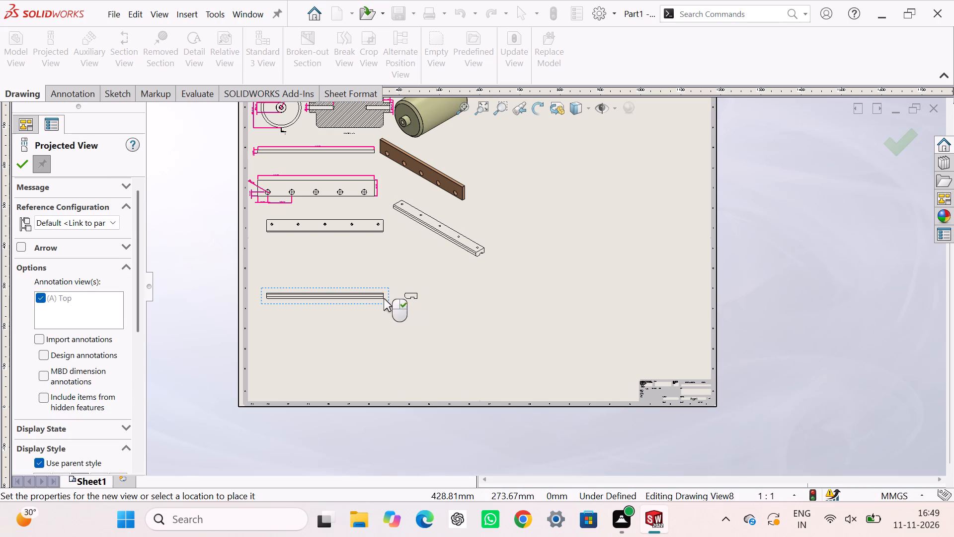
pyautogui.press('Escape')
pyautogui.press('Escape')
# Move Part3's front view up and slightly left, closer below its top view, and lower the top view slightly away from Part2's dimensions.
pyautogui.moveTo(316, 285); pyautogui.dragTo(316, 284)
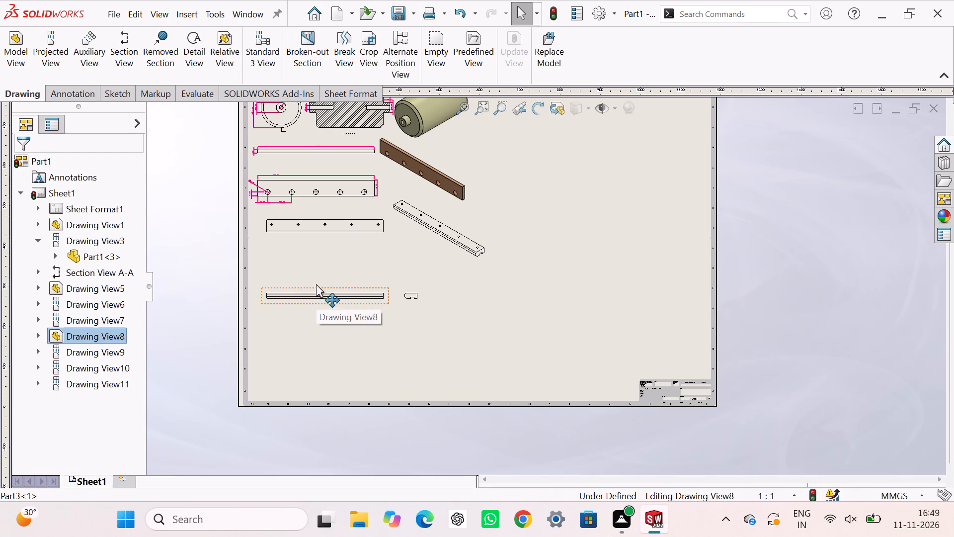
pyautogui.moveTo(316, 284); pyautogui.dragTo(309, 239)
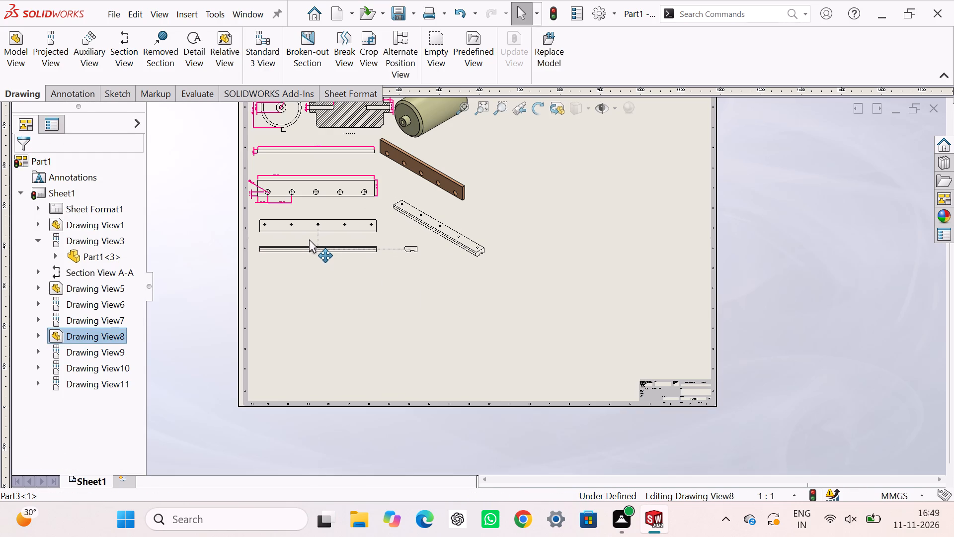
pyautogui.moveTo(309, 239); pyautogui.dragTo(306, 249)
pyautogui.press('Escape')
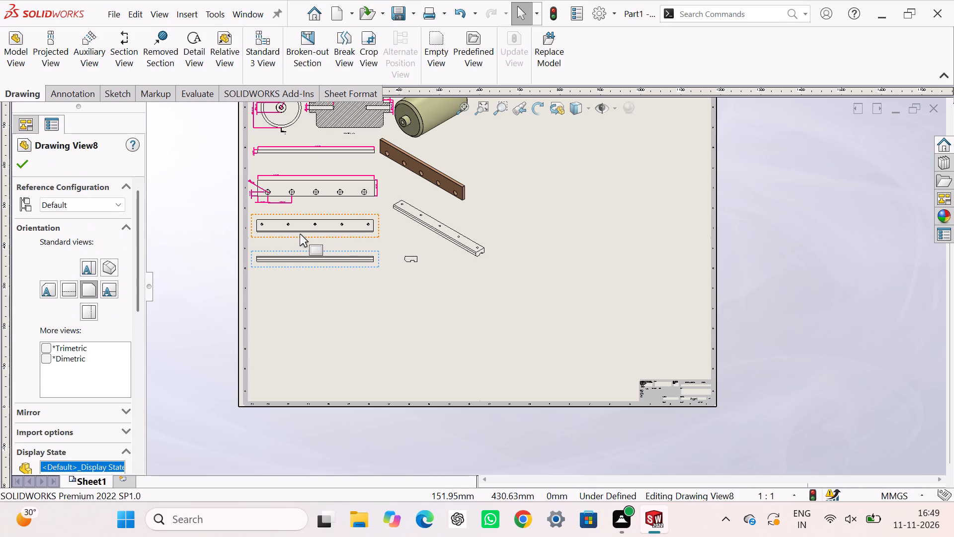
pyautogui.moveTo(299, 236); pyautogui.dragTo(299, 241)
pyautogui.press('Escape')
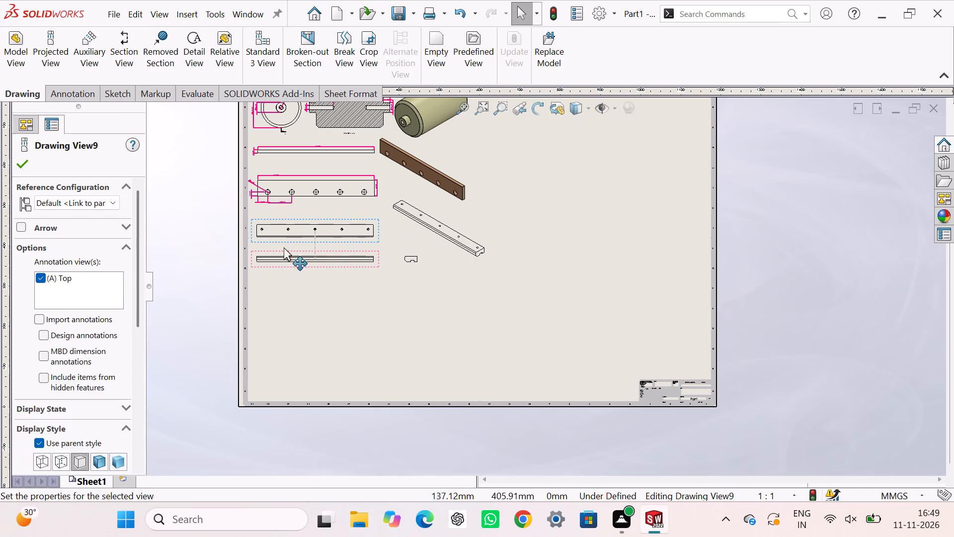
pyautogui.press('Escape')
# Dimension the bar's overall length above it and its width beside its left end in Part3's top view.
pyautogui.moveTo(199, 289); pyautogui.dragTo(200, 167, button='right')
pyautogui.scroll(-8, 279, 245)
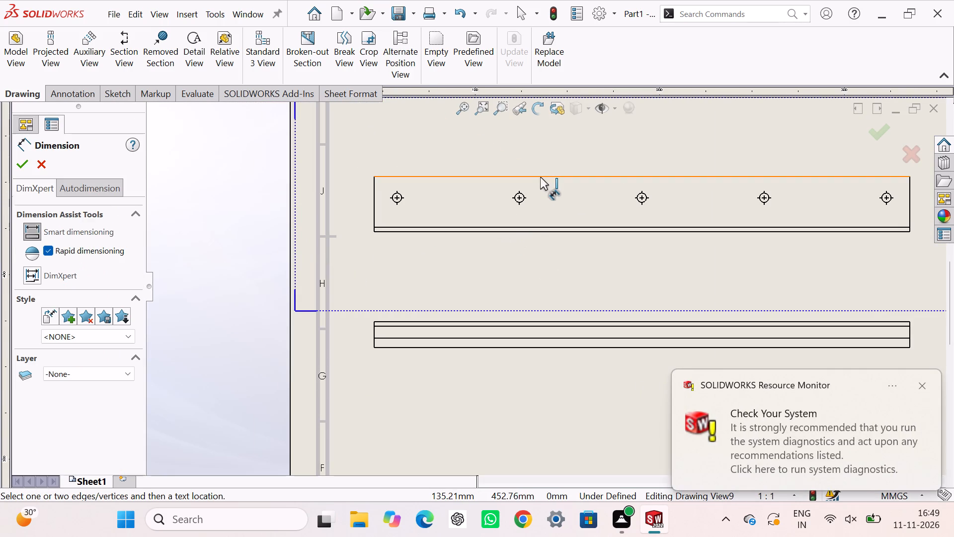
pyautogui.click(540, 177)
pyautogui.click(540, 147)
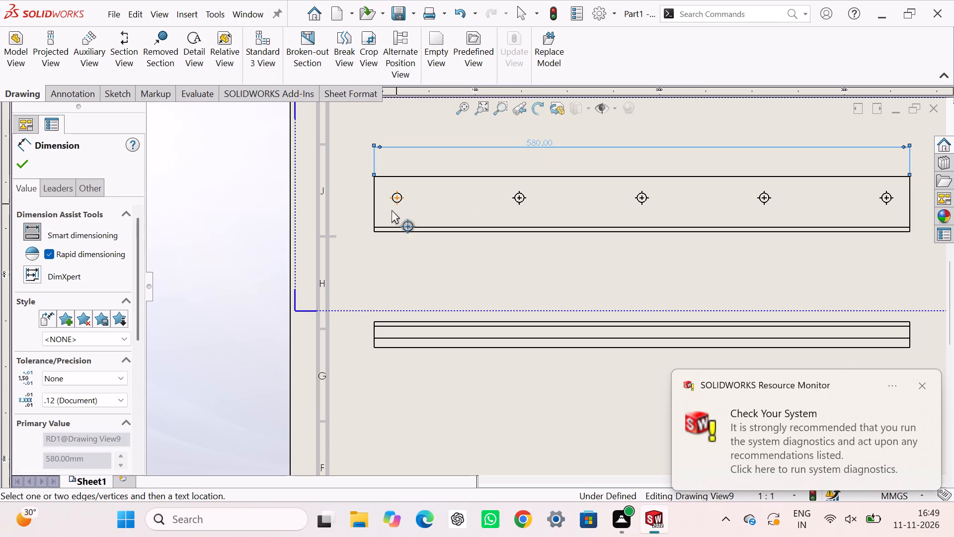
pyautogui.click(378, 231)
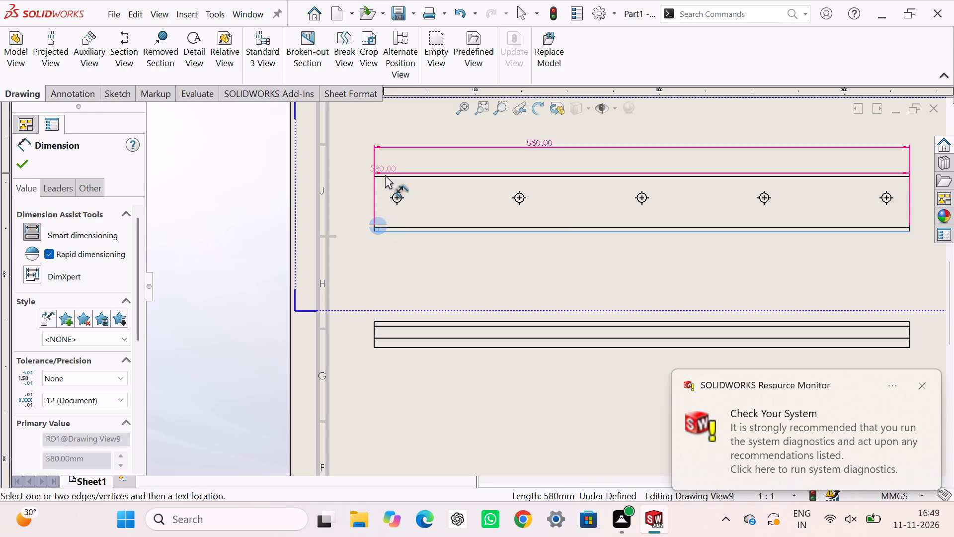
pyautogui.click(388, 176)
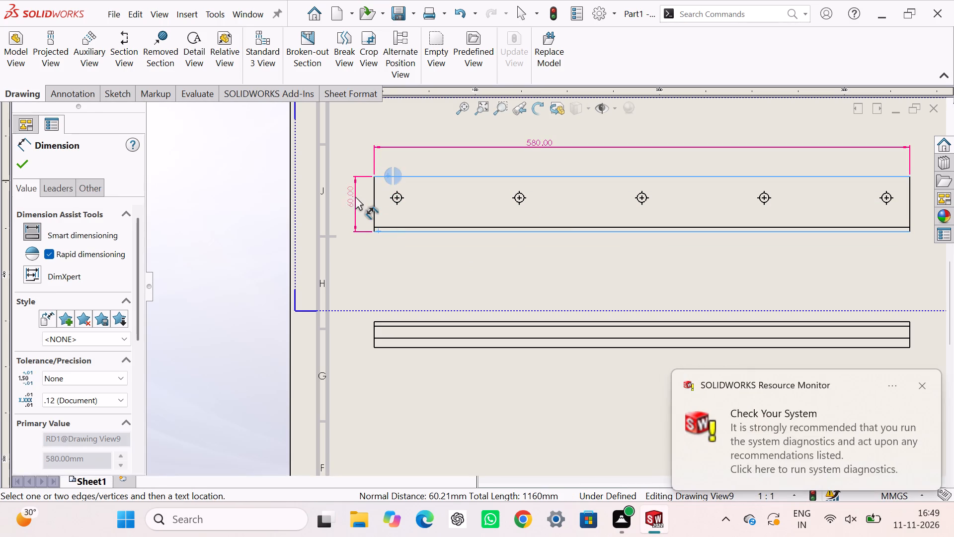
pyautogui.click(357, 205)
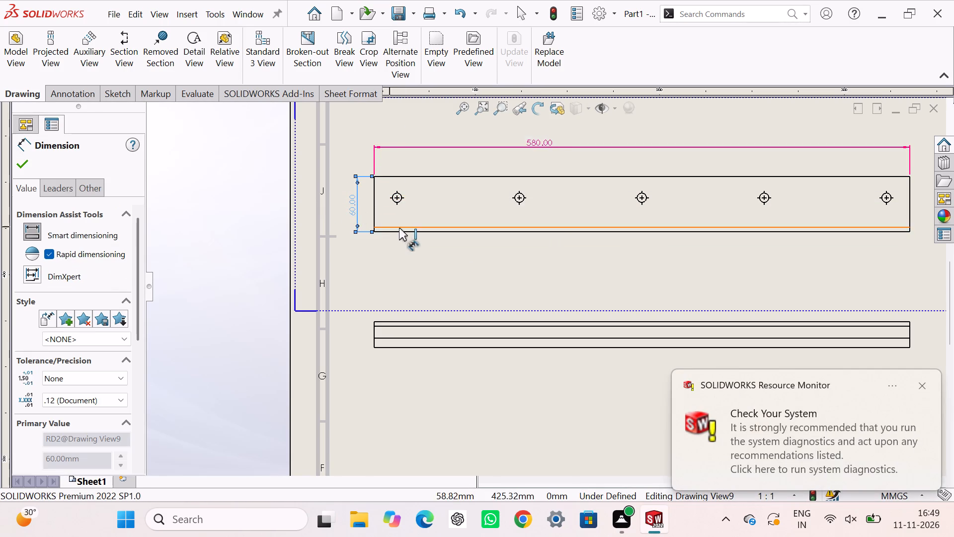
# Dimension the leftmost hole's diameter and its horizontal distance from the bar's left end in Part3's top view.
pyautogui.scroll(3, 399, 228)
pyautogui.scroll(-9, 521, 225)
pyautogui.scroll(-1, 453, 270)
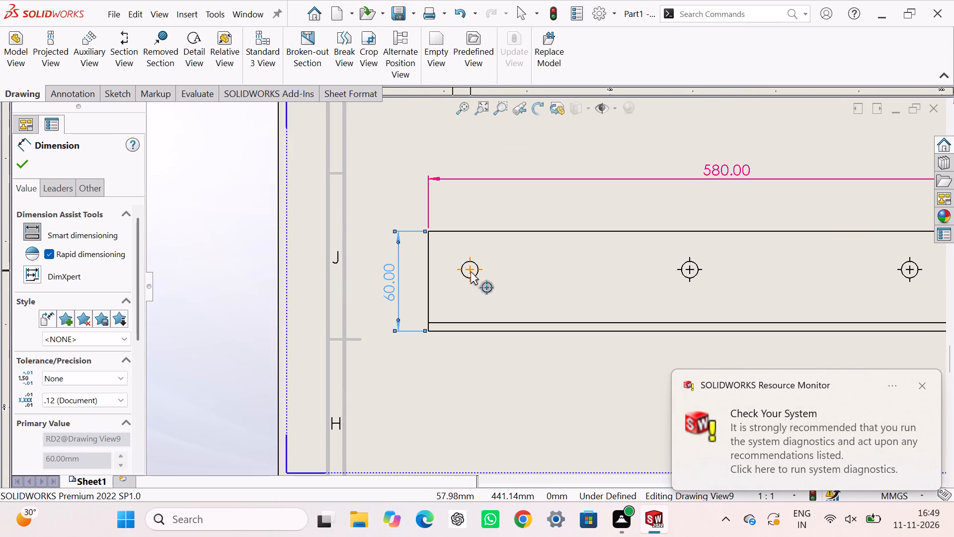
pyautogui.click(464, 274)
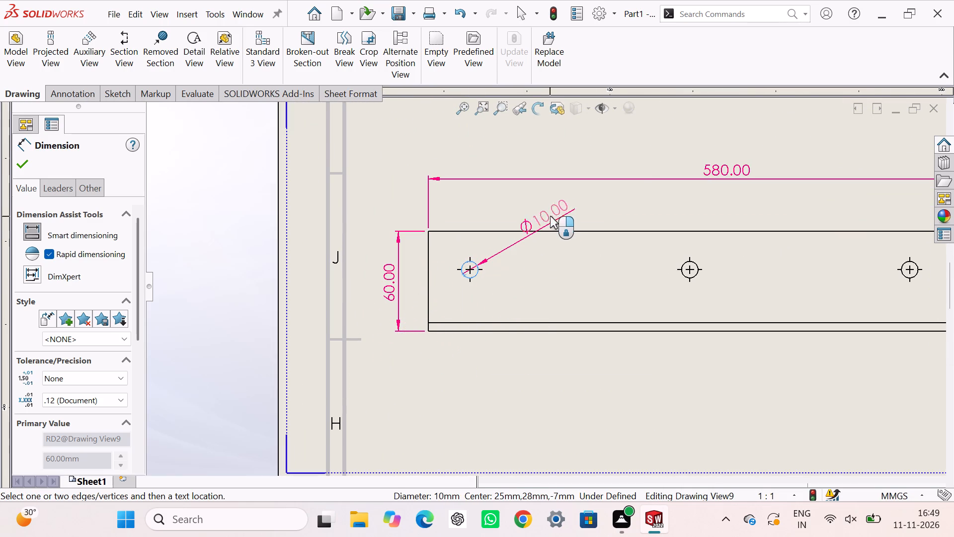
pyautogui.click(550, 212)
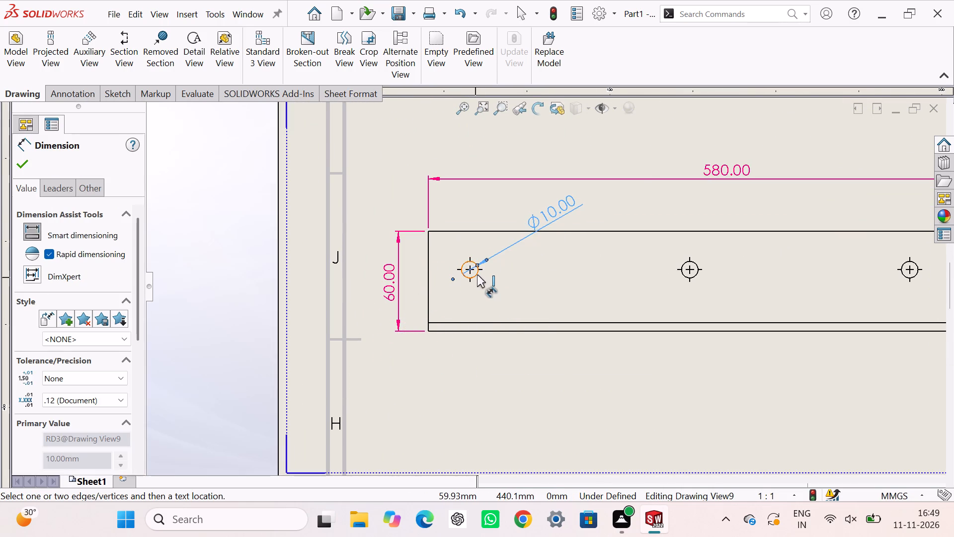
pyautogui.click(477, 274)
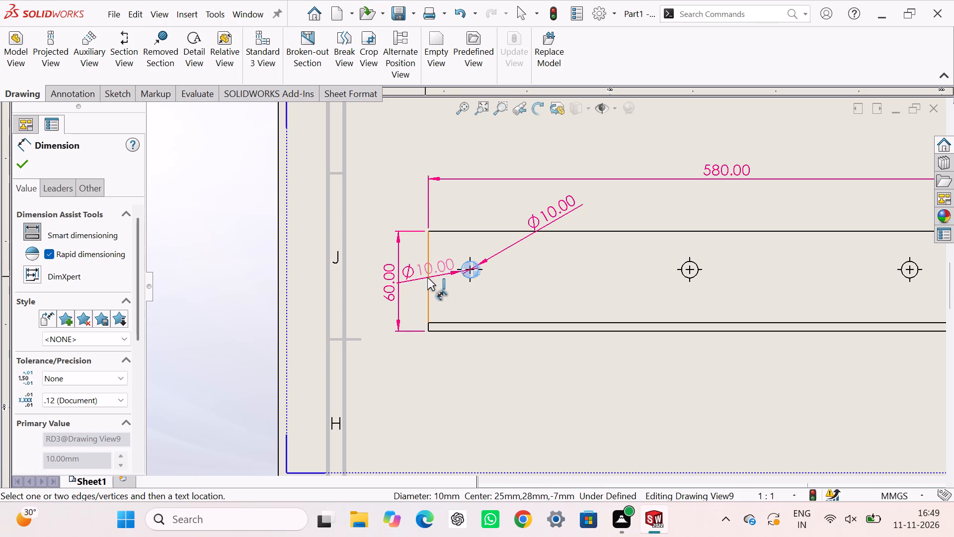
pyautogui.moveTo(427, 277); pyautogui.dragTo(427, 270)
pyautogui.click(445, 210)
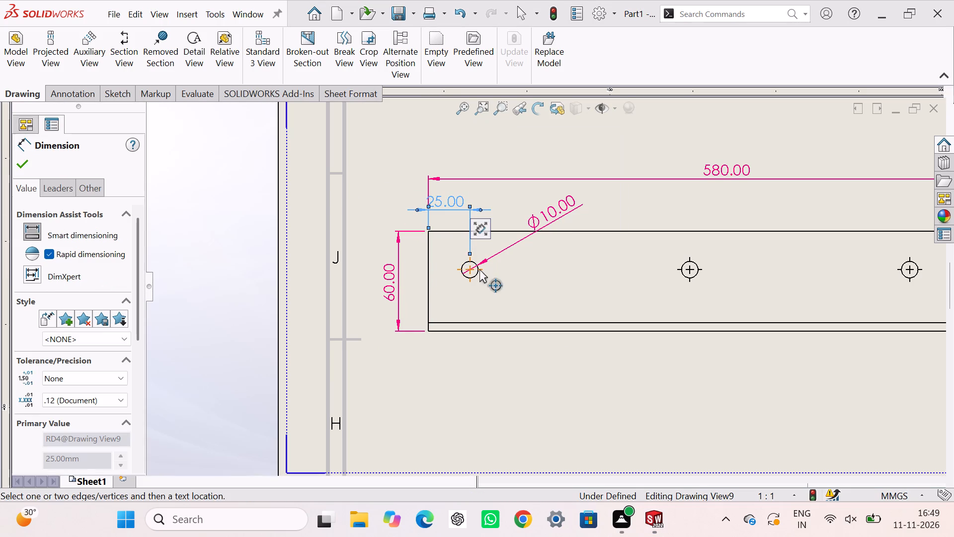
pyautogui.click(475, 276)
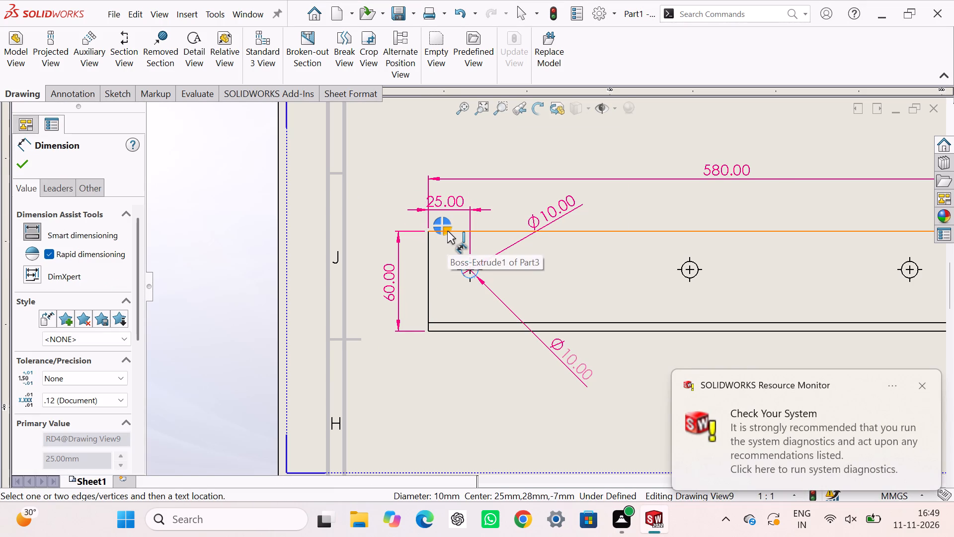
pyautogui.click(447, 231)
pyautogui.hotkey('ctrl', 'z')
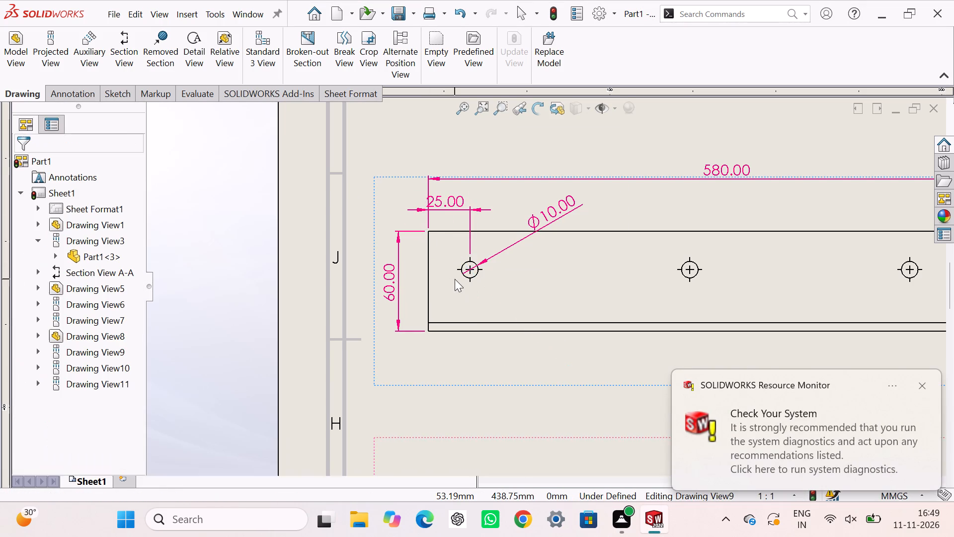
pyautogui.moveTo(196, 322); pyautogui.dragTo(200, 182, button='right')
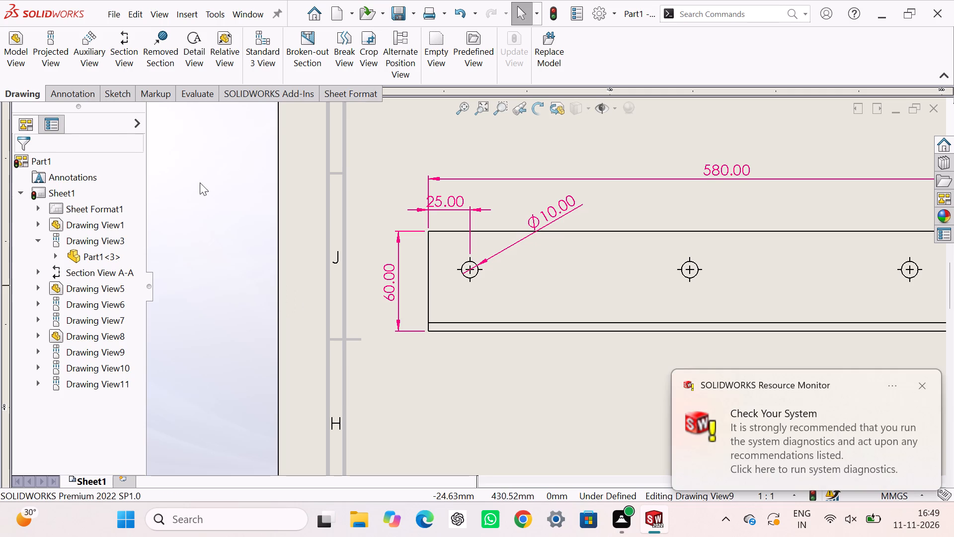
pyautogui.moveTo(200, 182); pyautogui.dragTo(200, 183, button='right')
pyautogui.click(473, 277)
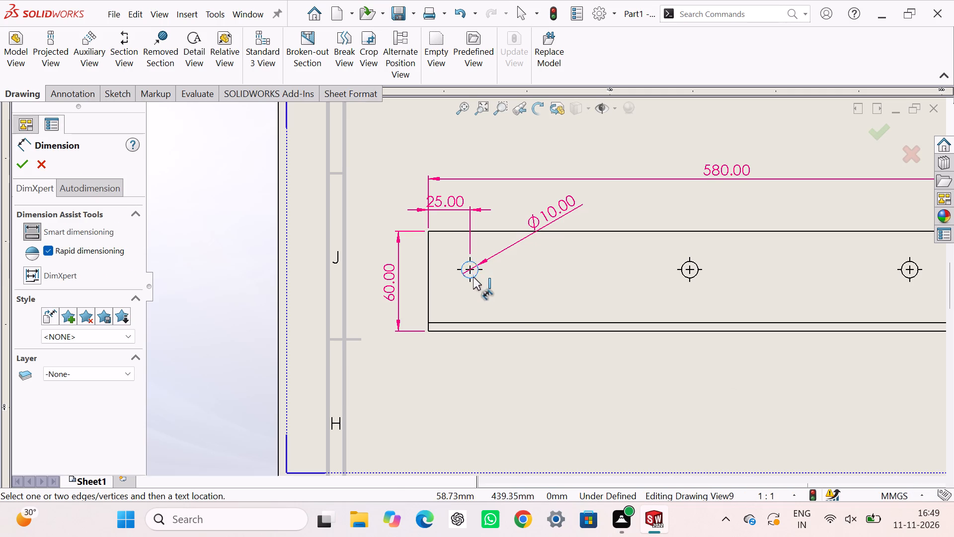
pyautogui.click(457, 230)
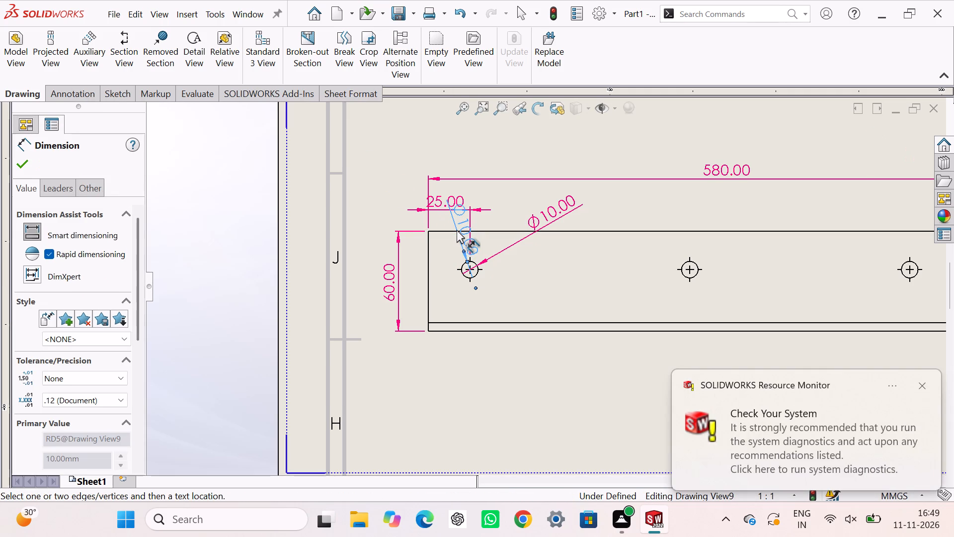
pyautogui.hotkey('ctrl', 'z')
# Dimension the leftmost hole's vertical distance from the bar's upper edge, placed beside the left end of Part3's top view.
pyautogui.moveTo(234, 287); pyautogui.dragTo(223, 144, button='right')
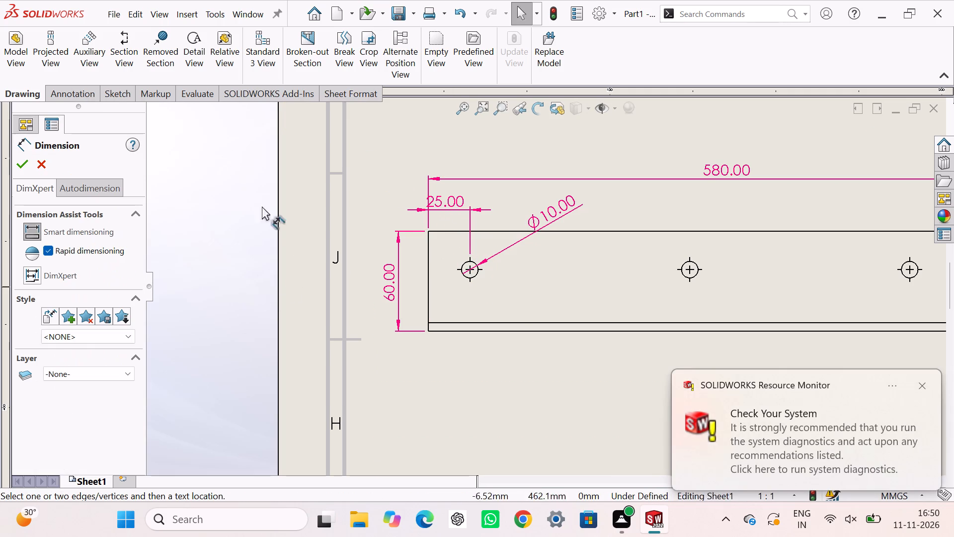
pyautogui.click(477, 276)
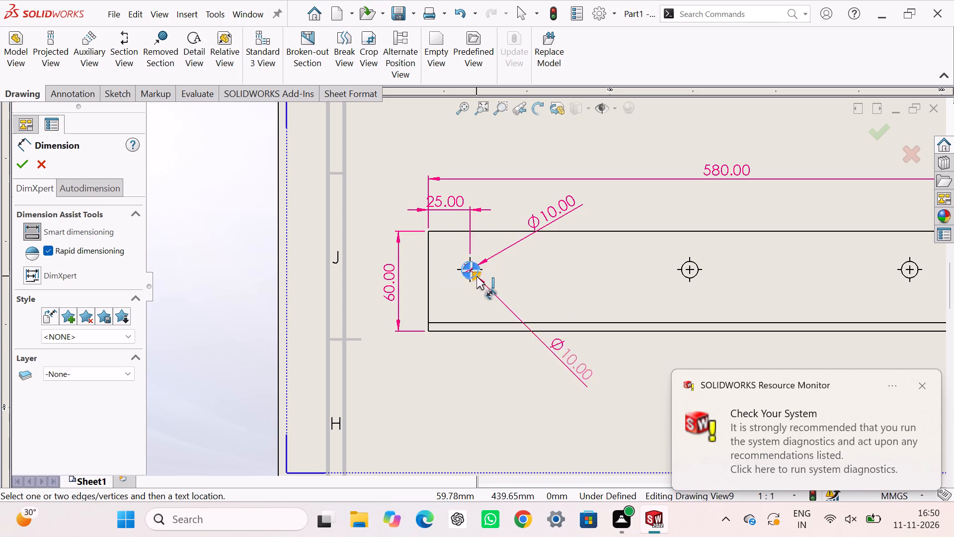
pyautogui.click(475, 232)
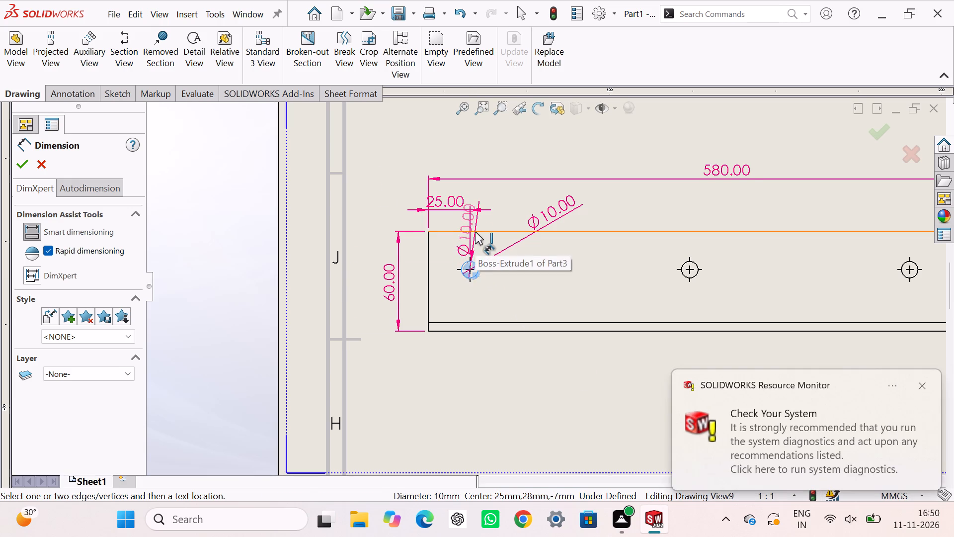
pyautogui.click(415, 259)
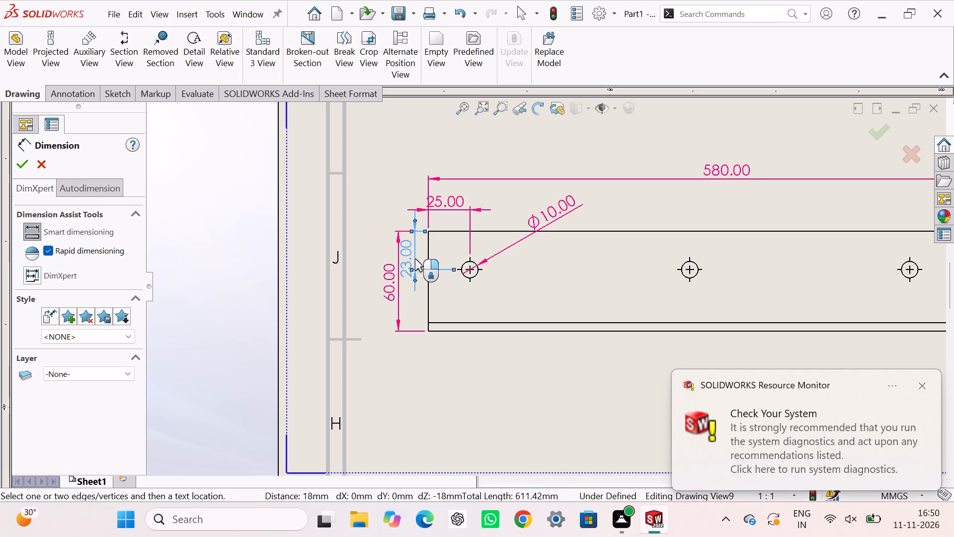
# Dimension the spacing between the first two holes from the left, placed below the bar in Part3's top view.
pyautogui.scroll(3, 525, 274)
pyautogui.scroll(6, 644, 294)
pyautogui.scroll(-1, 701, 307)
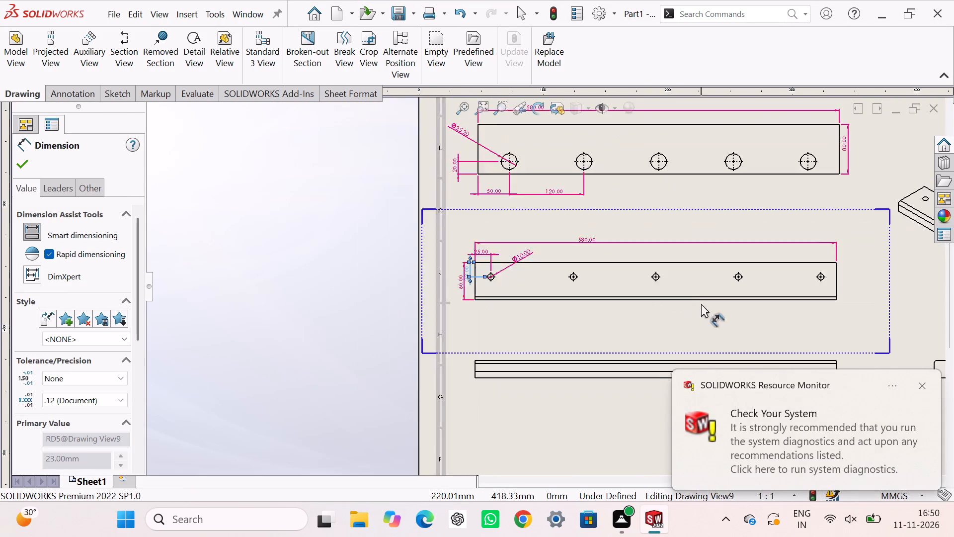
pyautogui.scroll(-3, 701, 304)
pyautogui.scroll(-4, 465, 289)
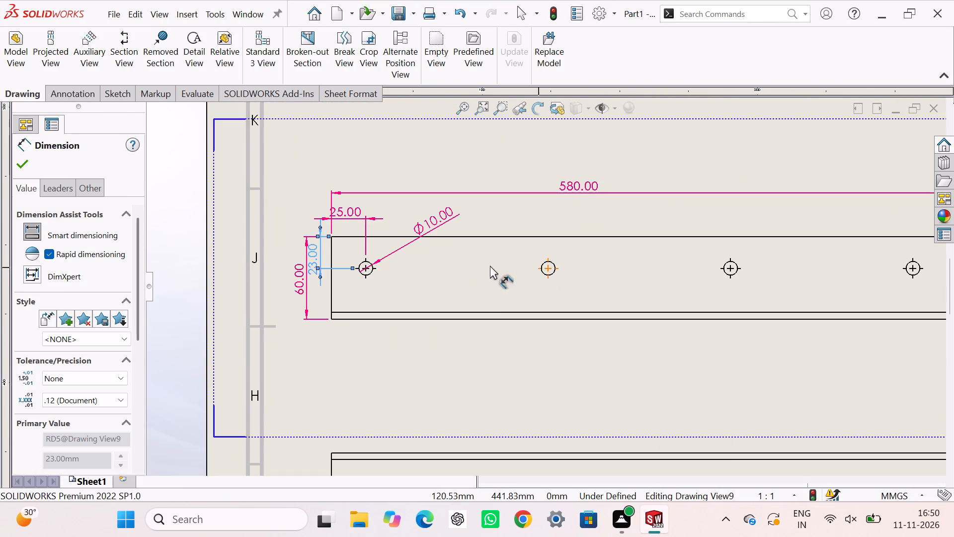
pyautogui.click(370, 272)
pyautogui.click(542, 272)
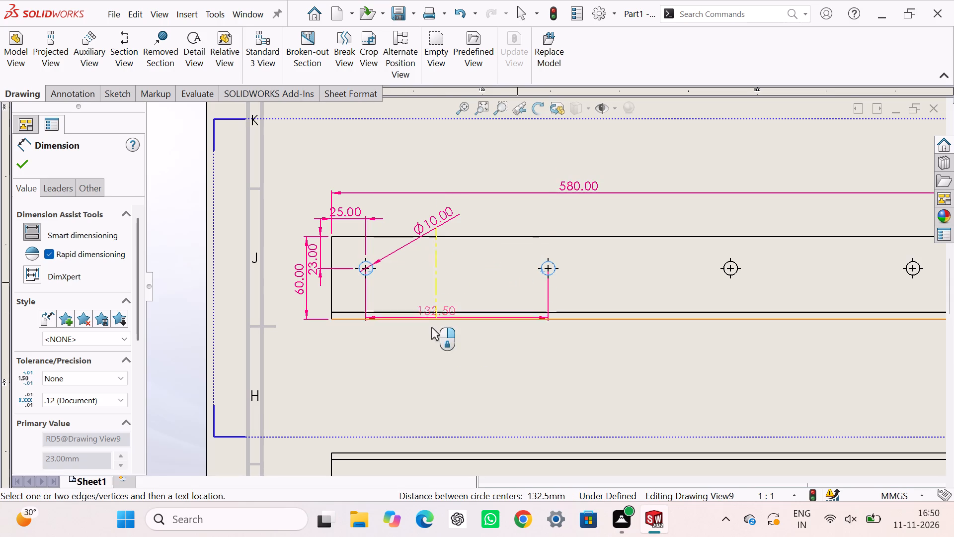
pyautogui.click(439, 345)
# Dimension the bar's overall length above it and its height beside its left end in Part3's front view.
pyautogui.scroll(6, 469, 353)
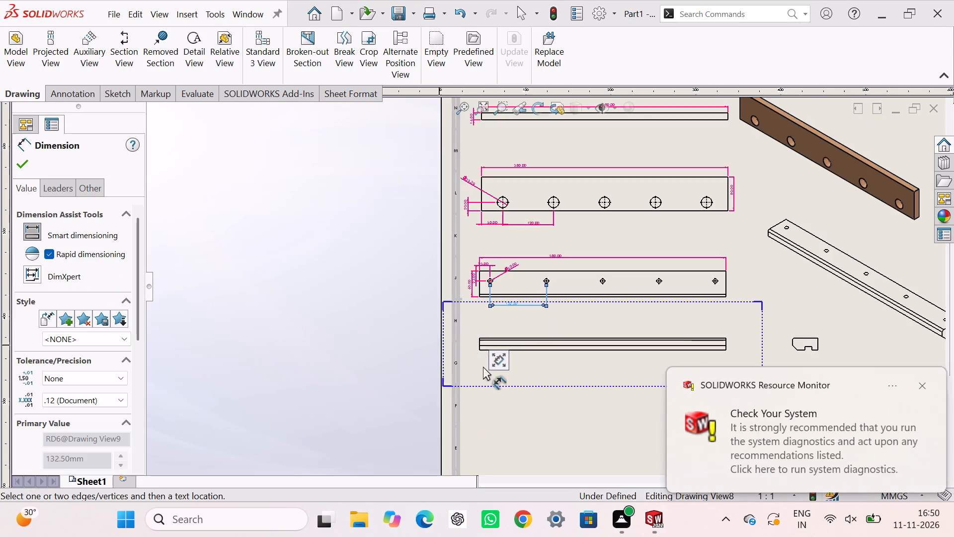
pyautogui.scroll(2, 483, 366)
pyautogui.scroll(-6, 532, 350)
pyautogui.scroll(-8, 567, 313)
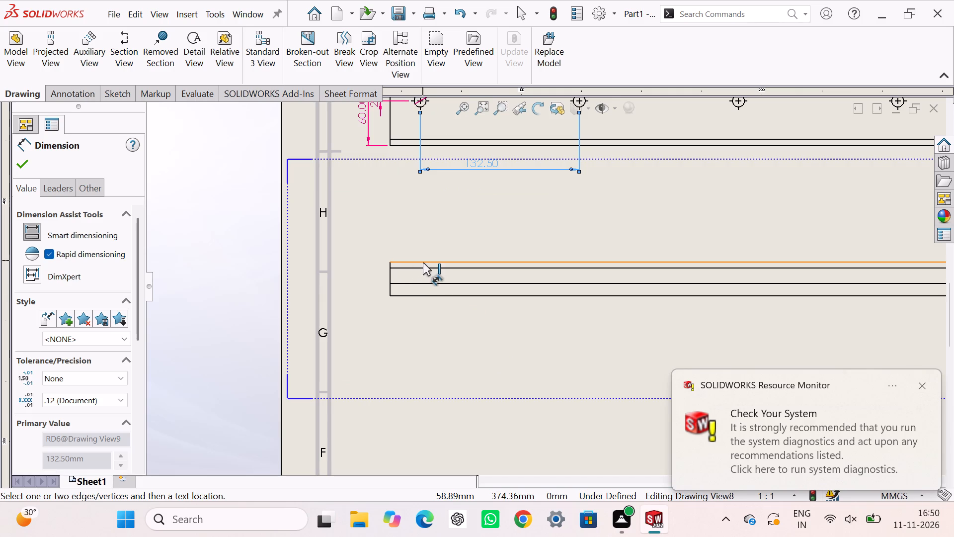
pyautogui.click(423, 263)
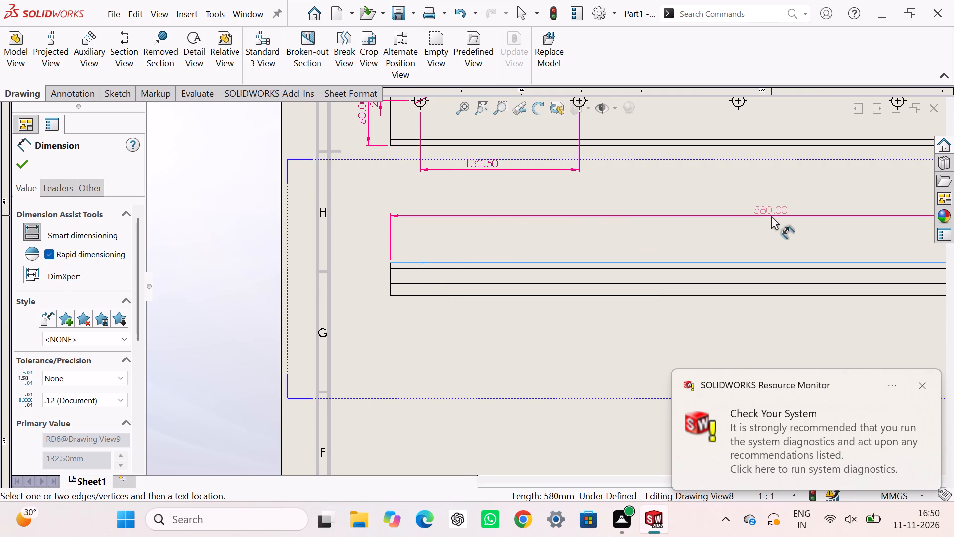
pyautogui.click(771, 216)
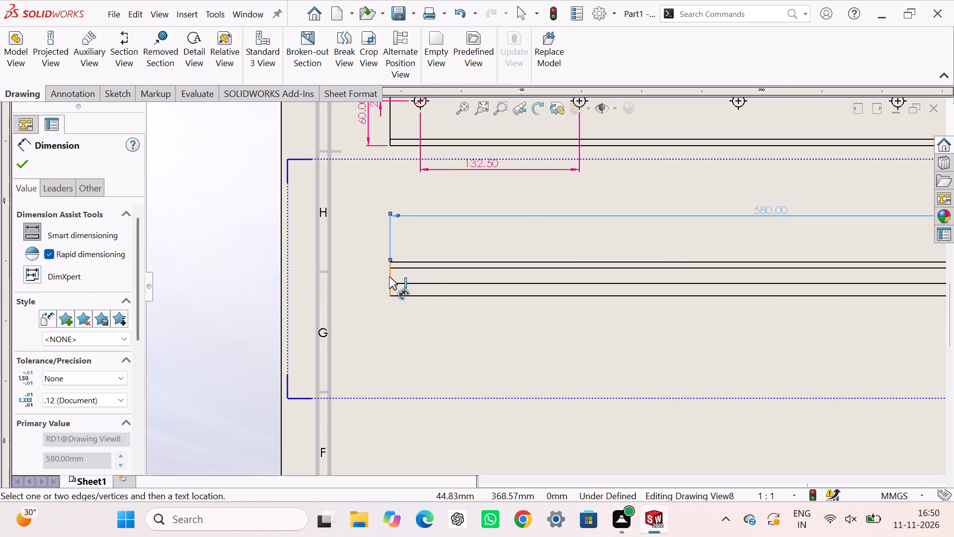
pyautogui.click(389, 276)
pyautogui.click(377, 276)
# Move Part3's side view left so it sits close beside the right end of the front view.
pyautogui.scroll(4, 548, 296)
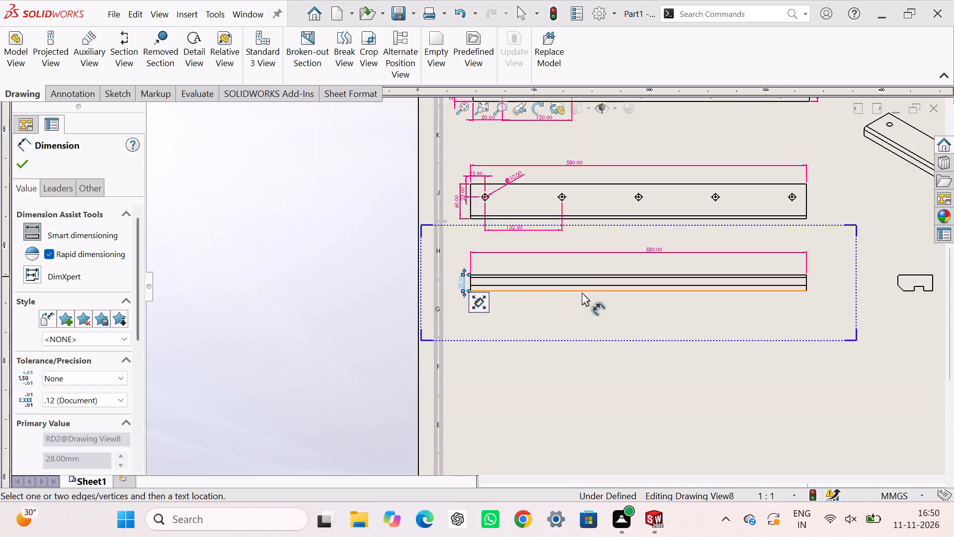
pyautogui.scroll(3, 582, 292)
pyautogui.scroll(-1, 681, 254)
pyautogui.scroll(-1, 791, 288)
pyautogui.scroll(-4, 745, 279)
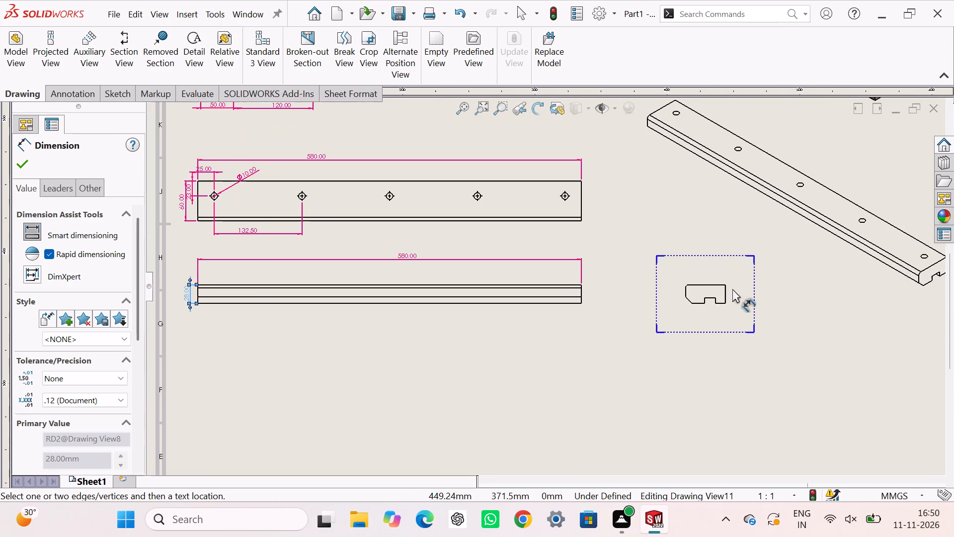
pyautogui.press('Escape')
pyautogui.press('Escape')
pyautogui.click(697, 292)
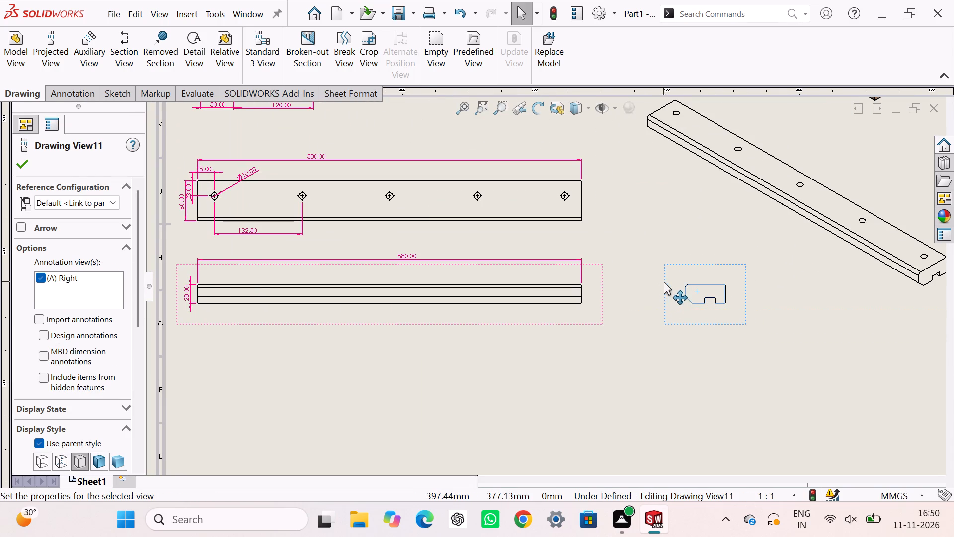
pyautogui.moveTo(664, 281); pyautogui.dragTo(581, 283)
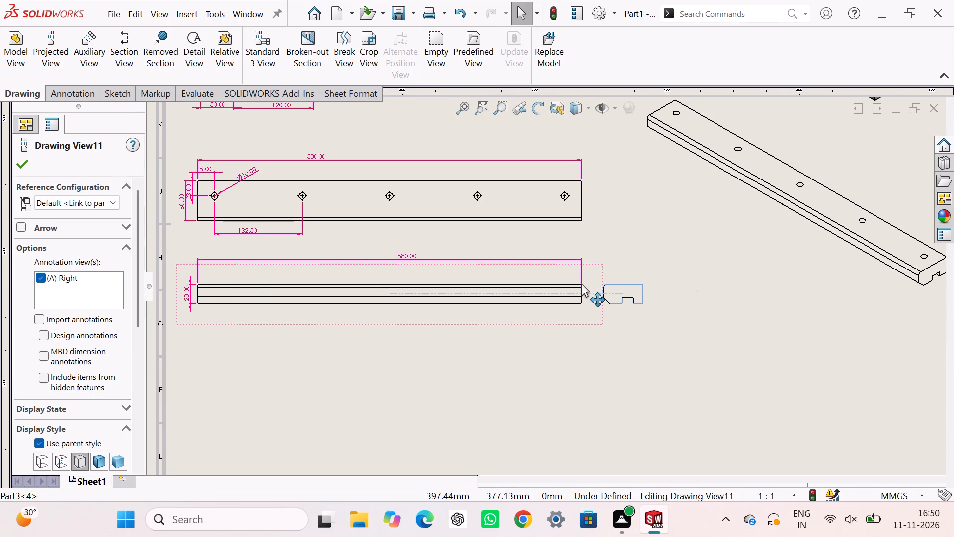
pyautogui.moveTo(581, 283); pyautogui.dragTo(579, 283)
pyautogui.press('Escape')
pyautogui.press('Escape')
# Dimension the radius of the profile's rounded upper-left corner in Part3's side view.
pyautogui.moveTo(574, 374); pyautogui.dragTo(572, 242, button='right')
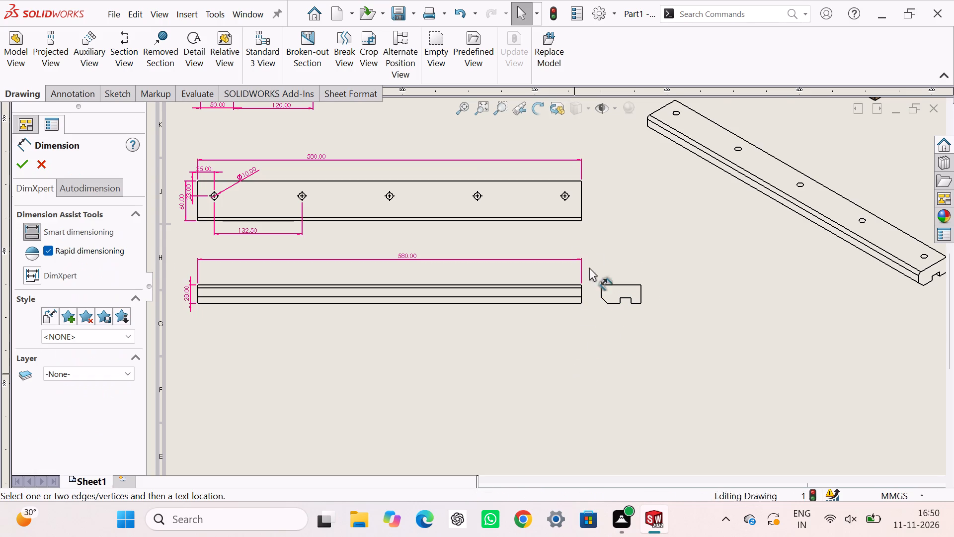
pyautogui.scroll(-11, 606, 309)
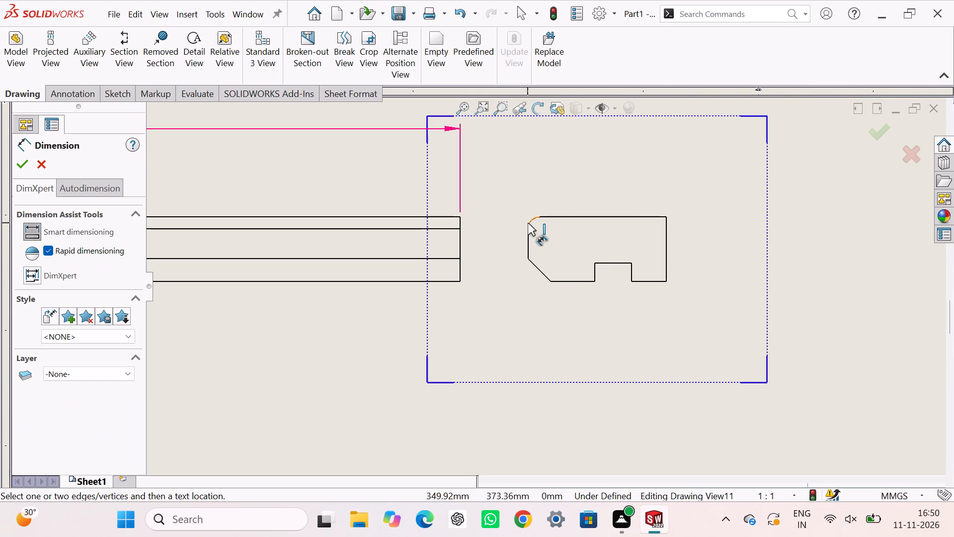
pyautogui.click(533, 220)
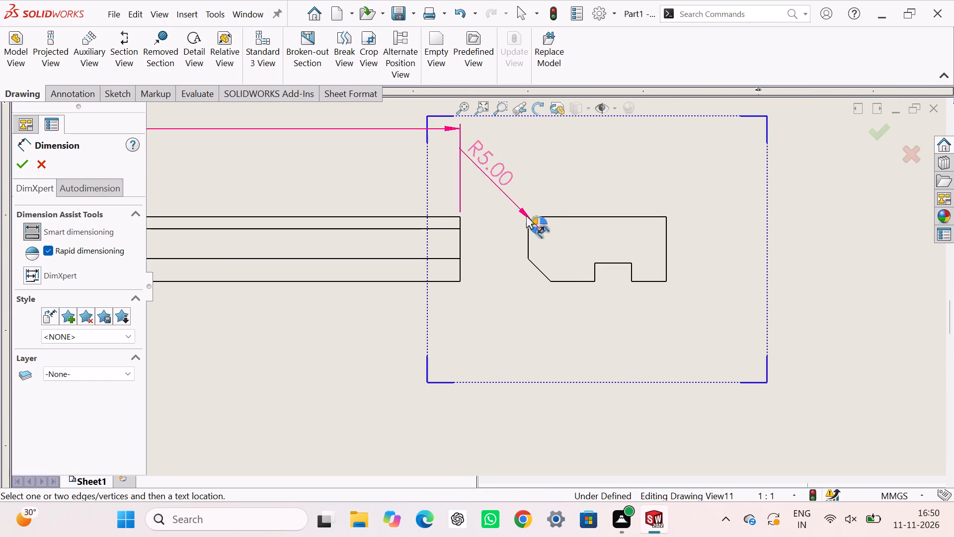
pyautogui.click(499, 186)
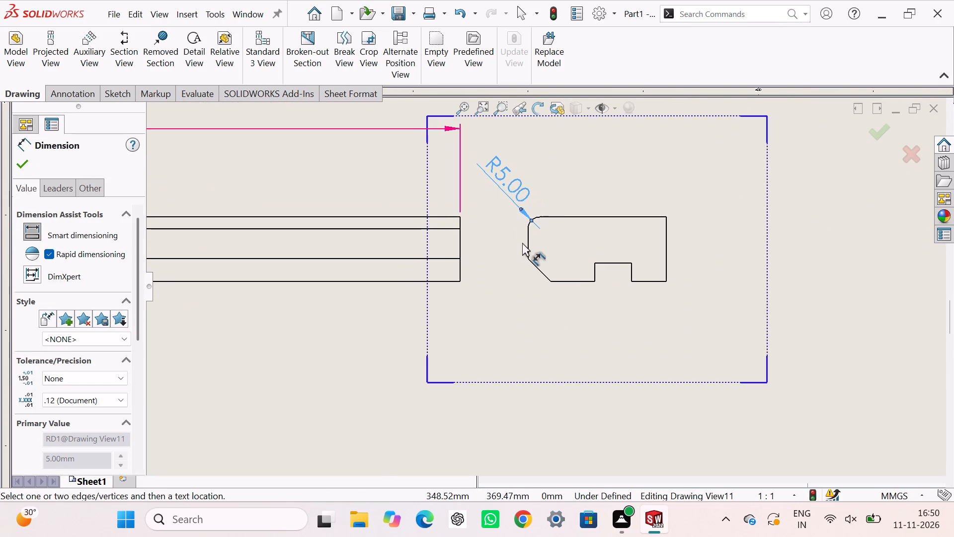
# Dimension the profile's overall width above it in Part3's side view.
pyautogui.click(527, 242)
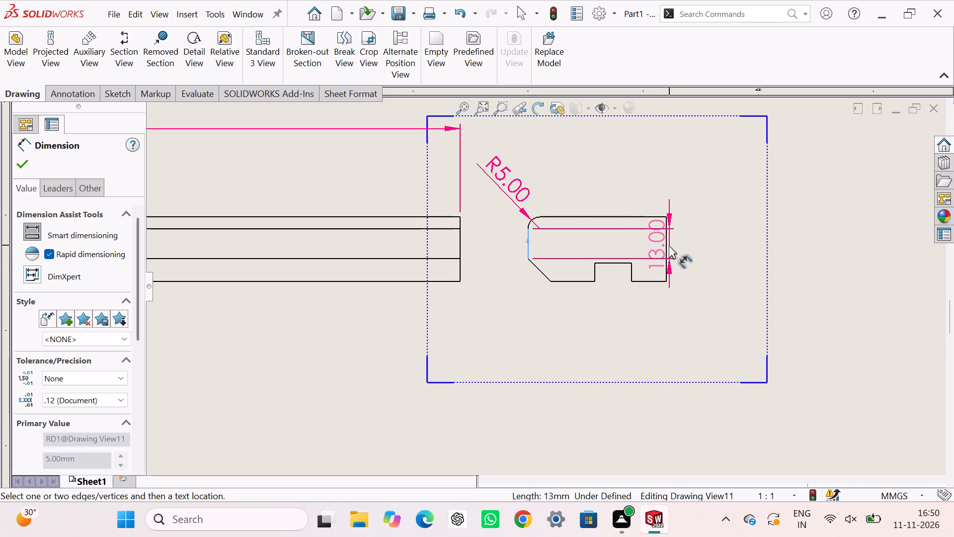
pyautogui.moveTo(666, 245); pyautogui.dragTo(658, 240)
pyautogui.click(589, 205)
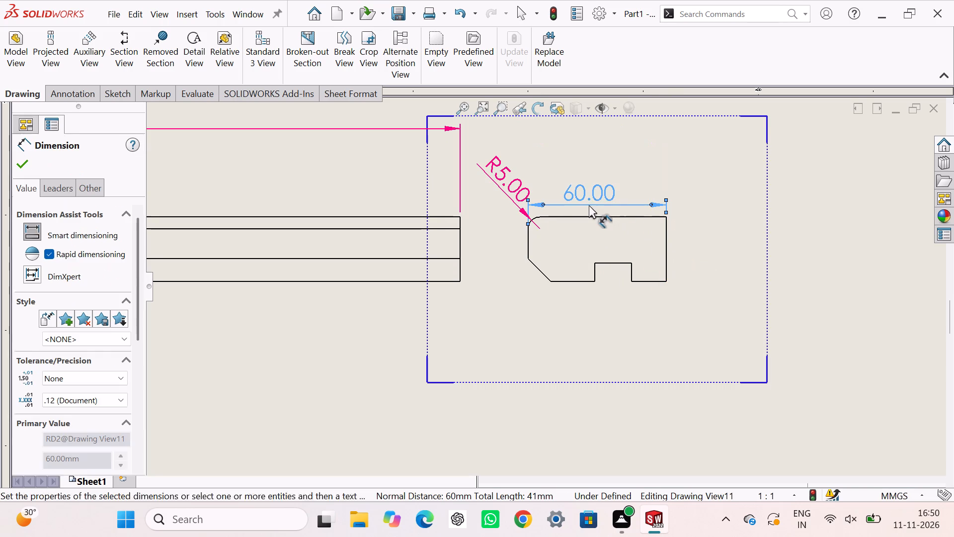
# Dimension the bottom notch's width and the bottom edge to the right of it, both placed below the profile in Part3's side view.
pyautogui.click(616, 262)
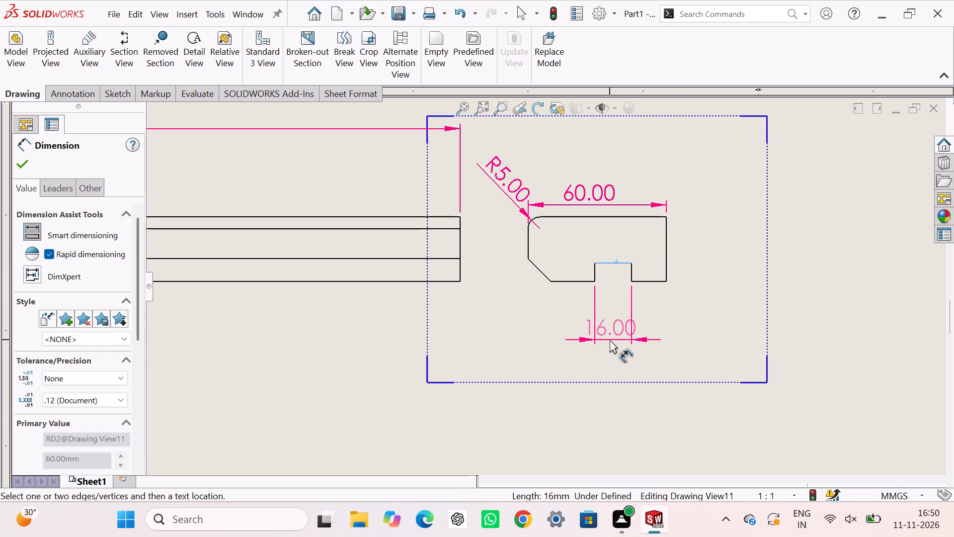
pyautogui.click(657, 337)
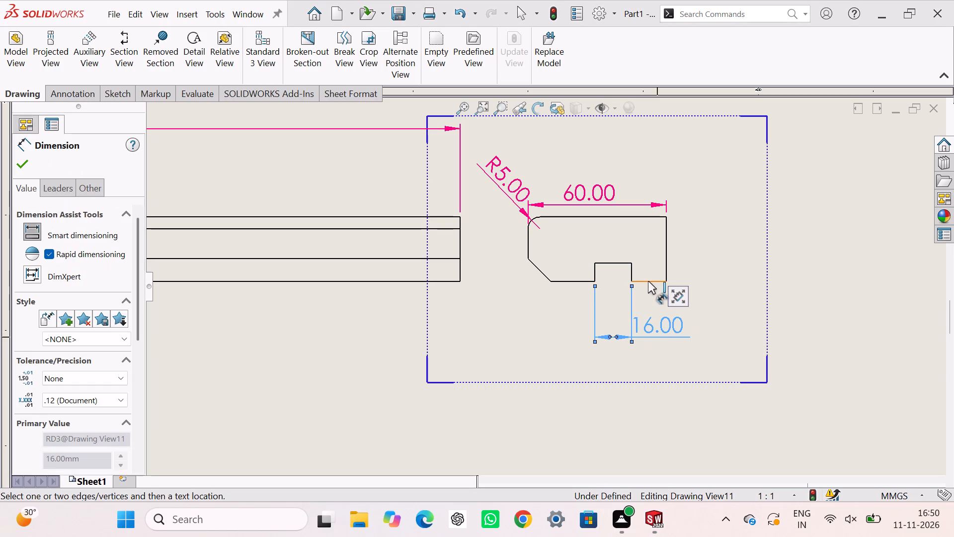
pyautogui.click(648, 281)
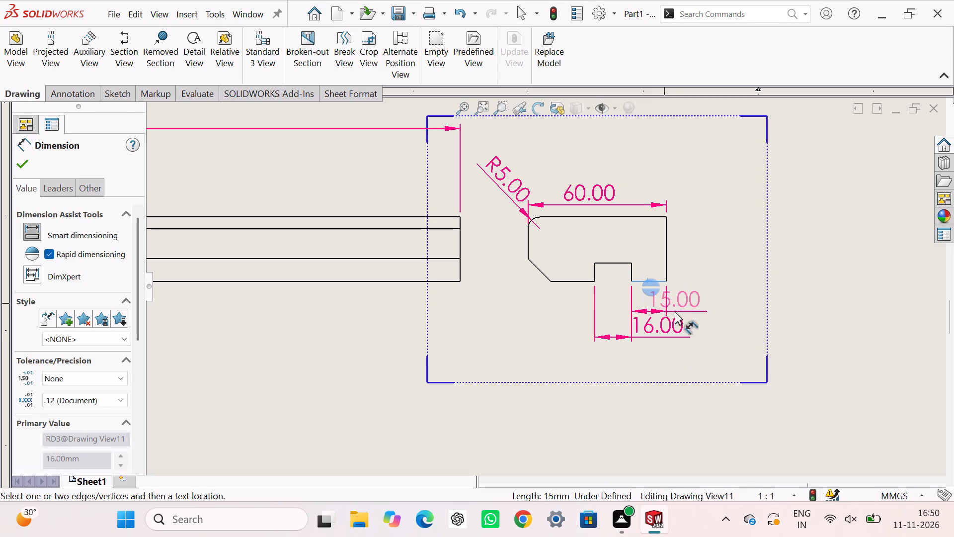
pyautogui.click(702, 311)
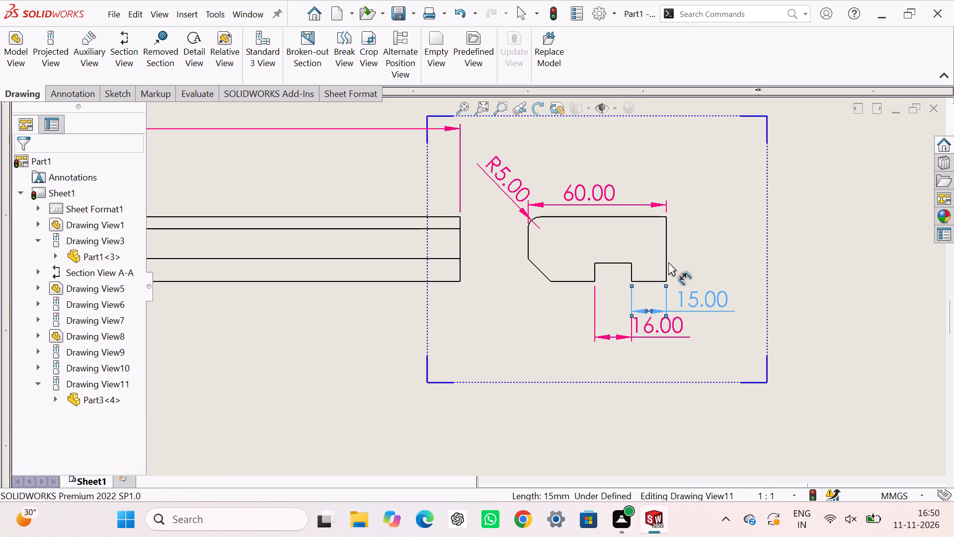
# Dimension the profile's height on its right side and the lower-left chamfer's horizontal width below it in Part3's side view.
pyautogui.click(666, 257)
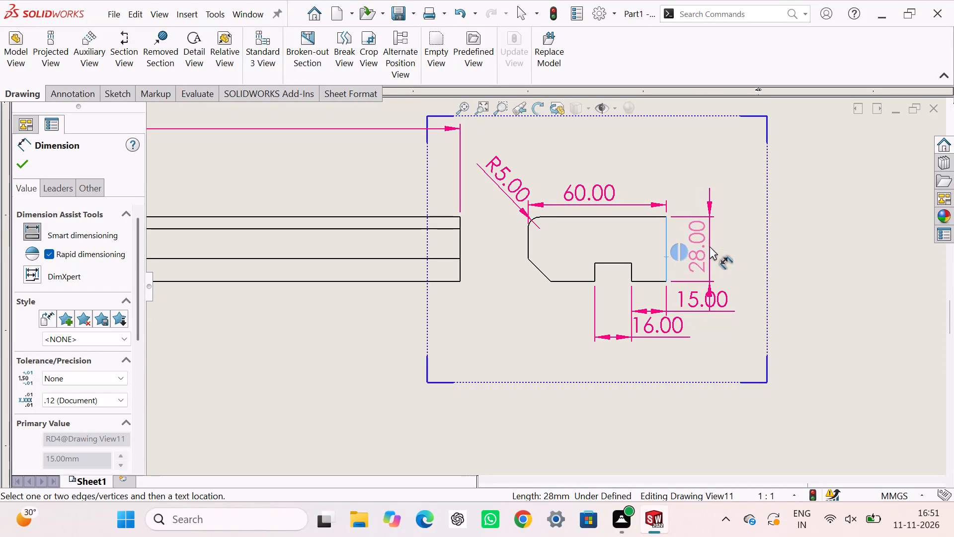
pyautogui.click(710, 246)
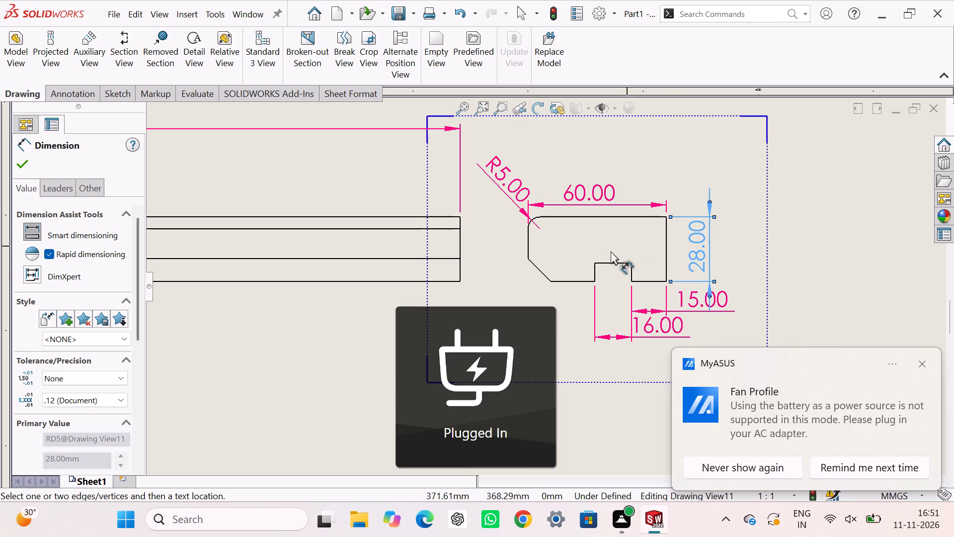
pyautogui.click(528, 258)
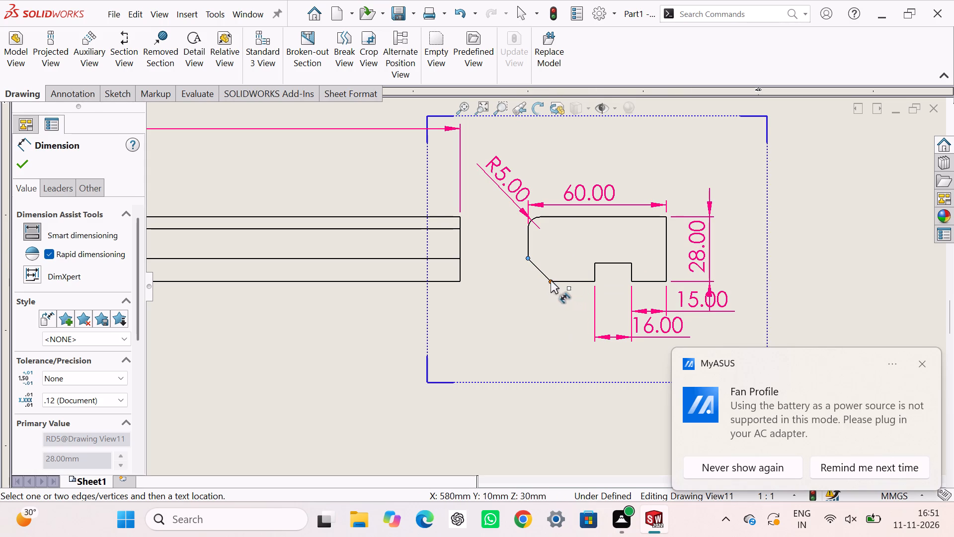
pyautogui.click(551, 280)
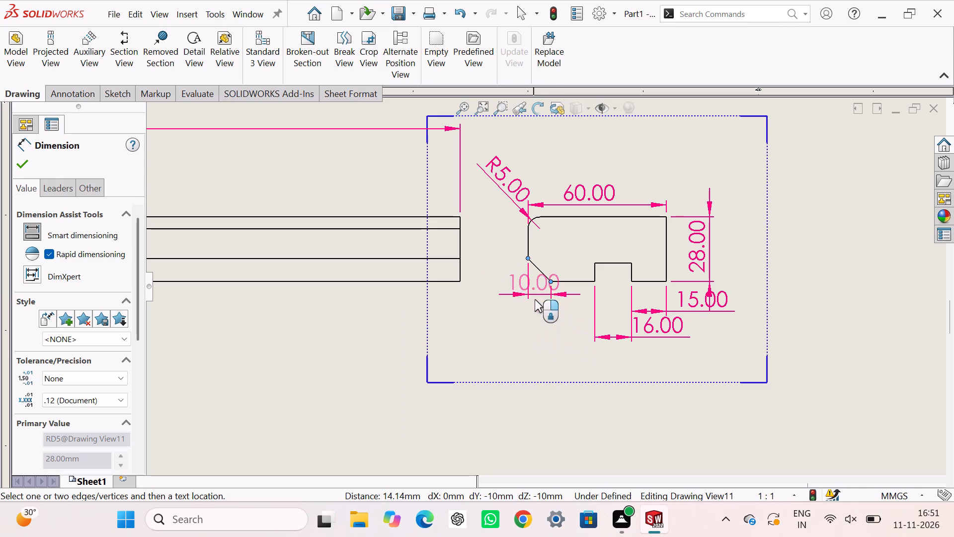
pyautogui.click(536, 329)
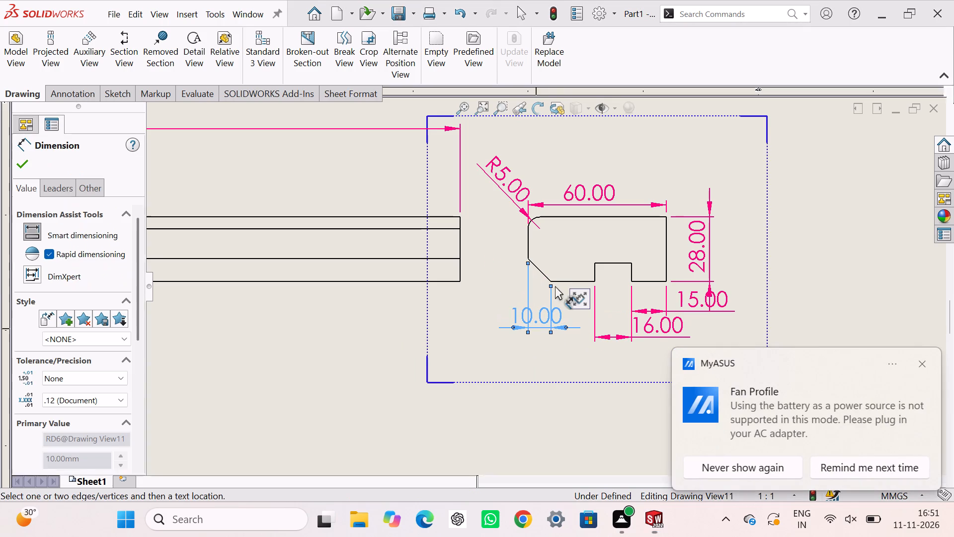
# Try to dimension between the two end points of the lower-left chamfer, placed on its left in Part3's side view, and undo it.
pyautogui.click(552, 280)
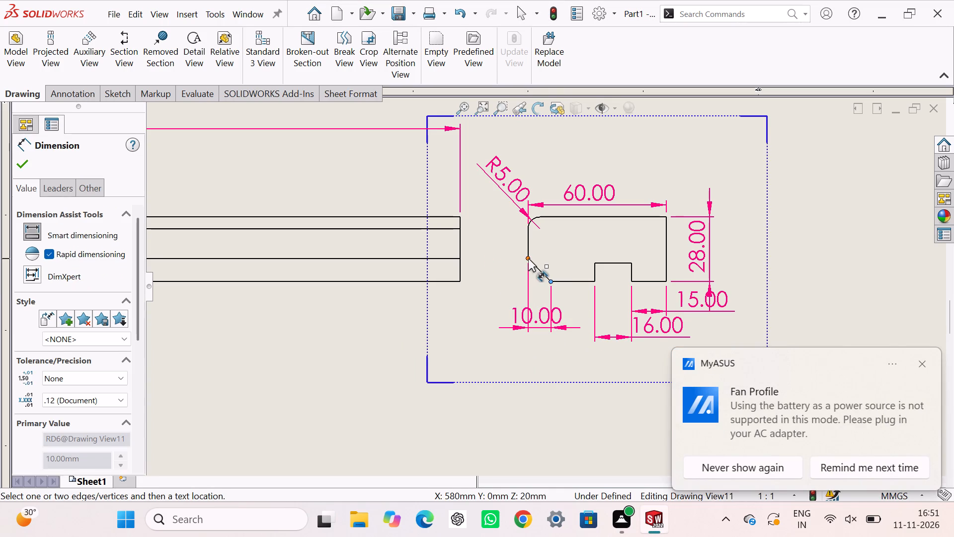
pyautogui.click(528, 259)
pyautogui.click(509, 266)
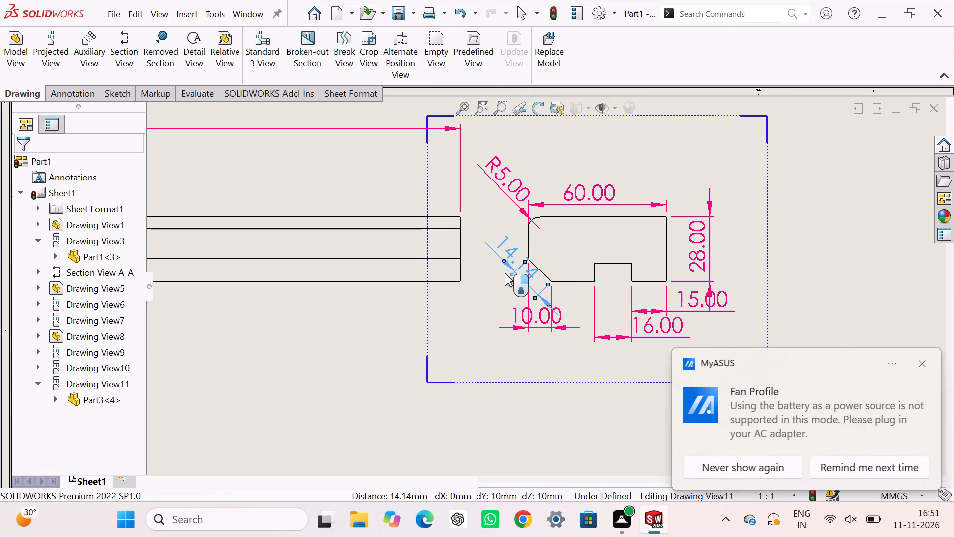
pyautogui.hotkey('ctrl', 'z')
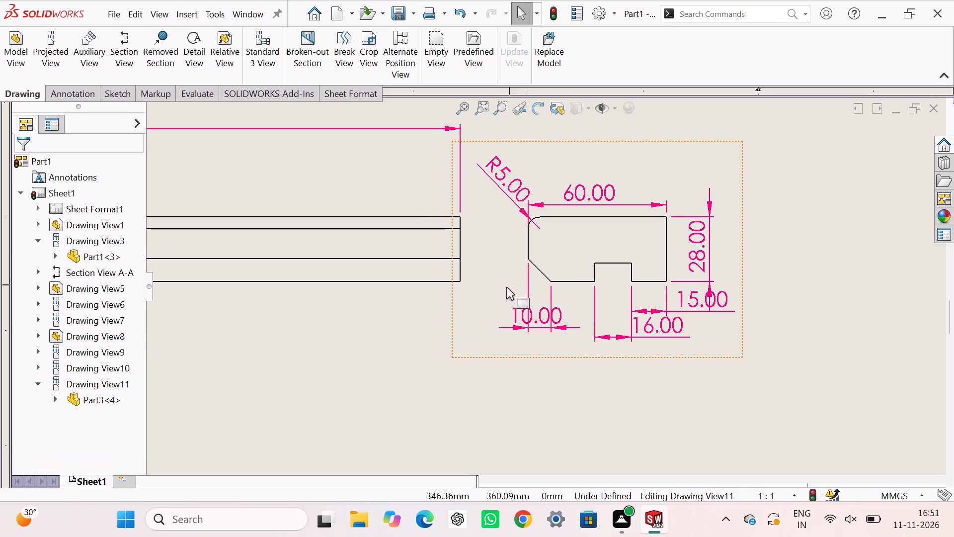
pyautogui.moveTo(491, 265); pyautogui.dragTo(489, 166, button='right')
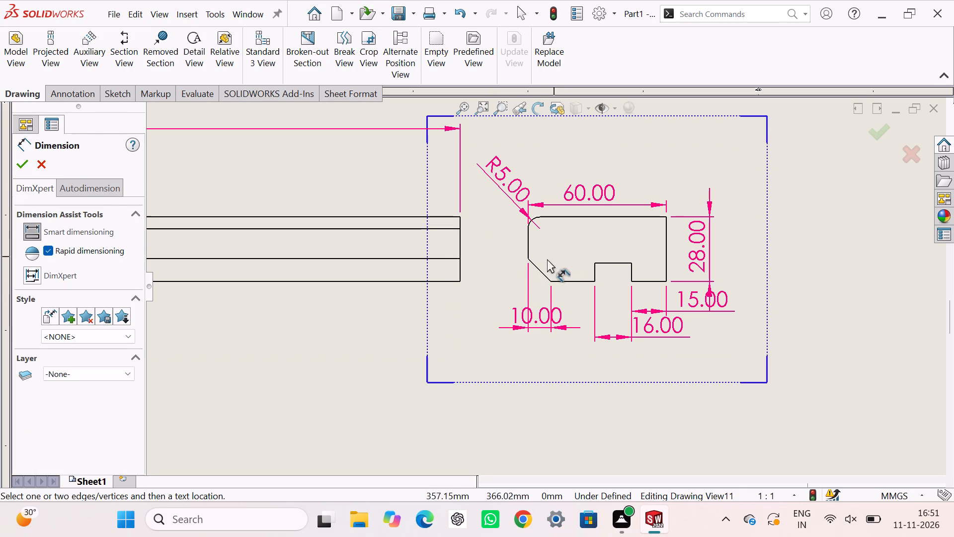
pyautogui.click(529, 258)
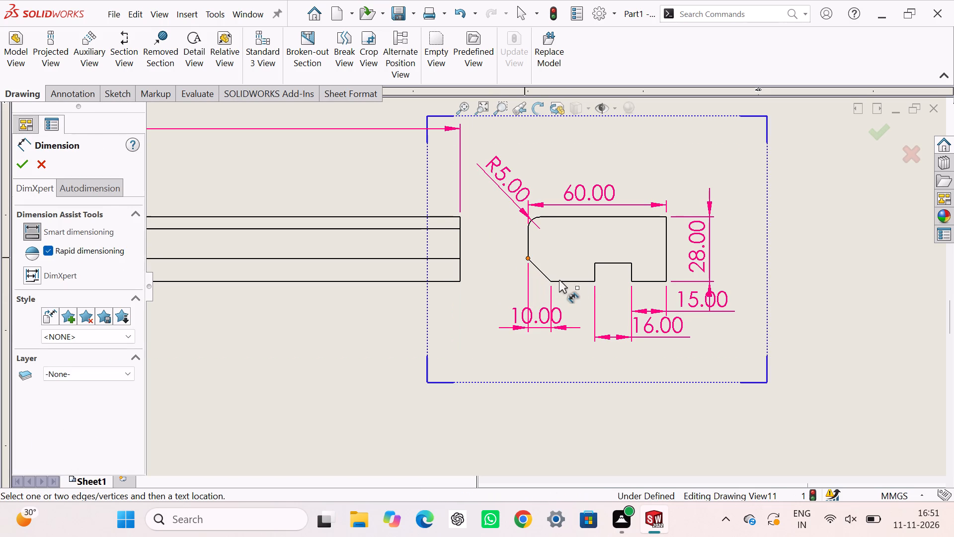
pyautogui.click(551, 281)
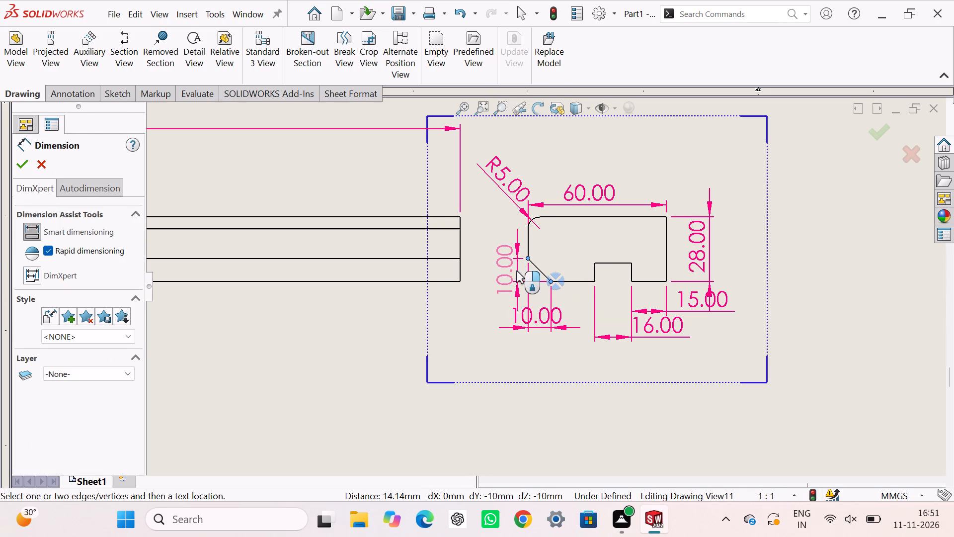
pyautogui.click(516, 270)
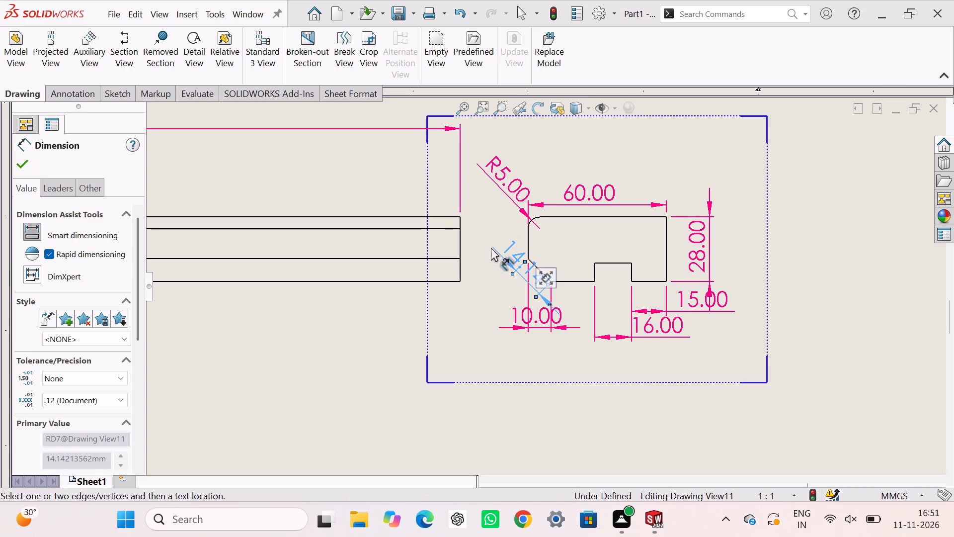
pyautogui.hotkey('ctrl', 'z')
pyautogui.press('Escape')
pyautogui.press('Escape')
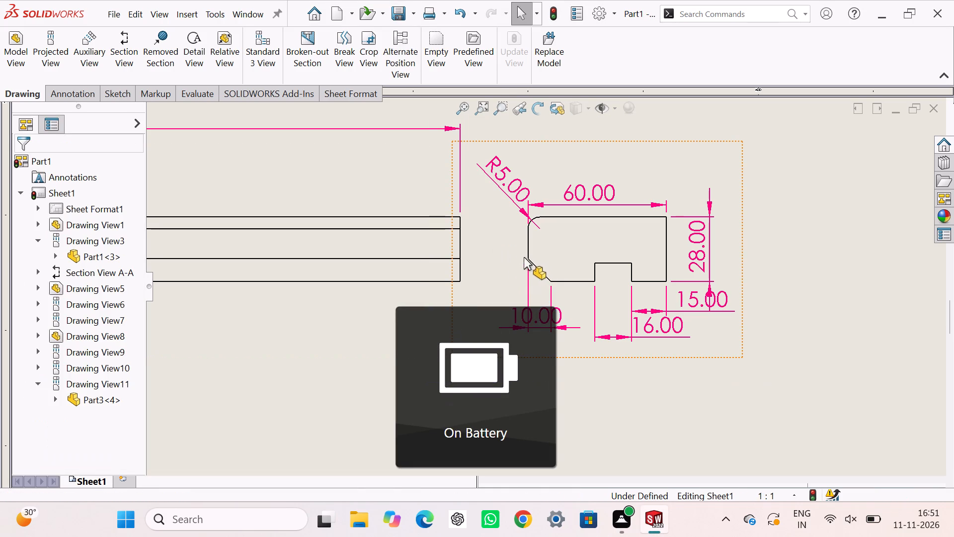
# Set the display style of Part3's isometric view to Shaded With Edges.
pyautogui.scroll(4, 492, 267)
pyautogui.scroll(-3, 580, 313)
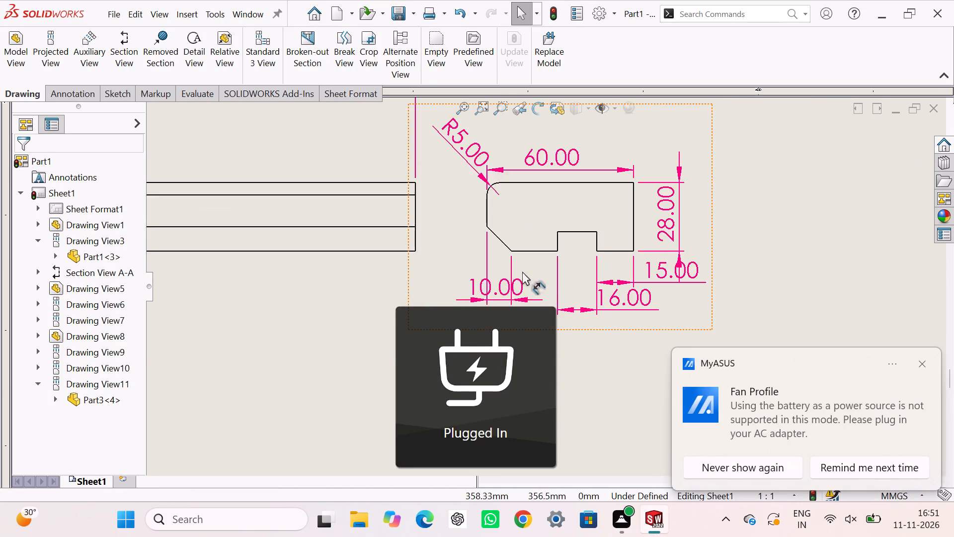
pyautogui.scroll(6, 521, 271)
pyautogui.scroll(-1, 467, 265)
pyautogui.press('Escape')
pyautogui.press('Escape')
pyautogui.scroll(2, 433, 297)
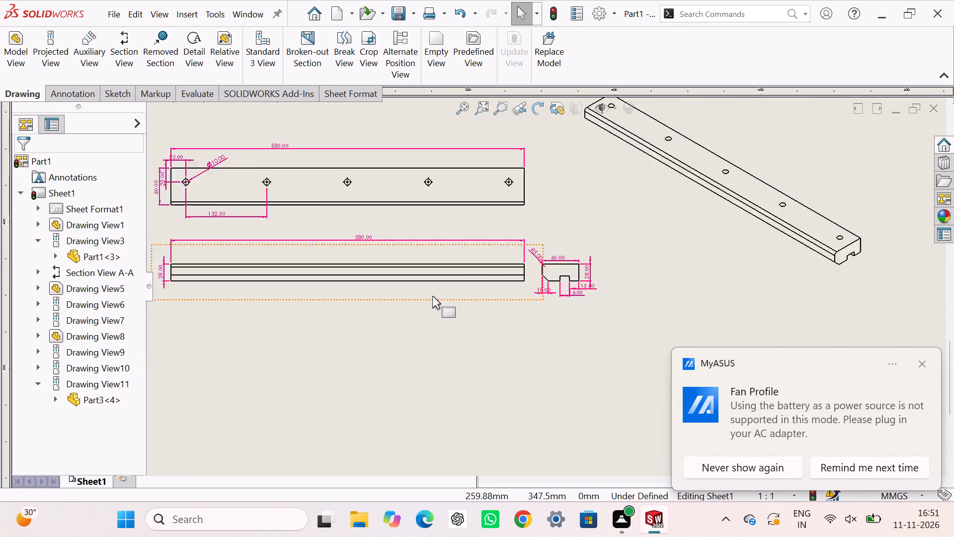
pyautogui.scroll(1, 432, 296)
pyautogui.scroll(-2, 427, 280)
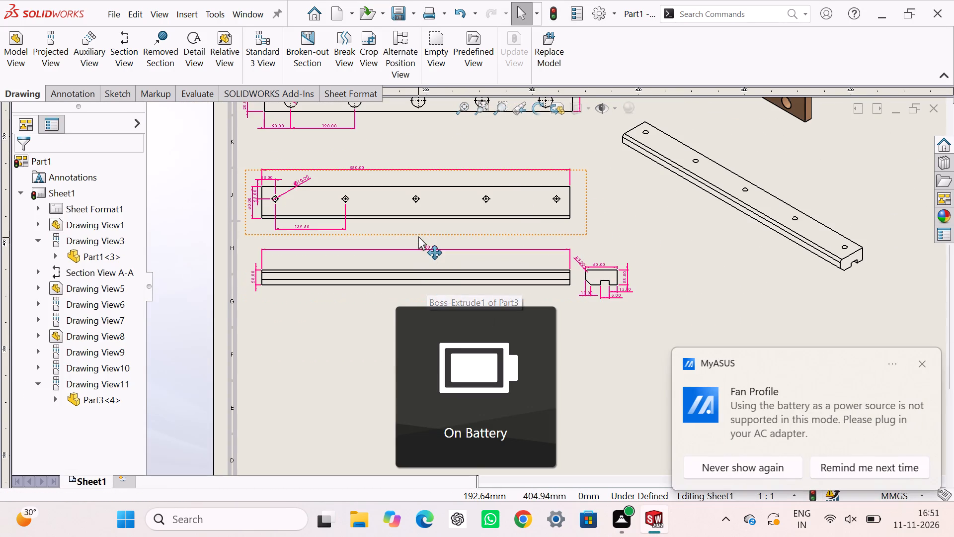
pyautogui.scroll(3, 443, 275)
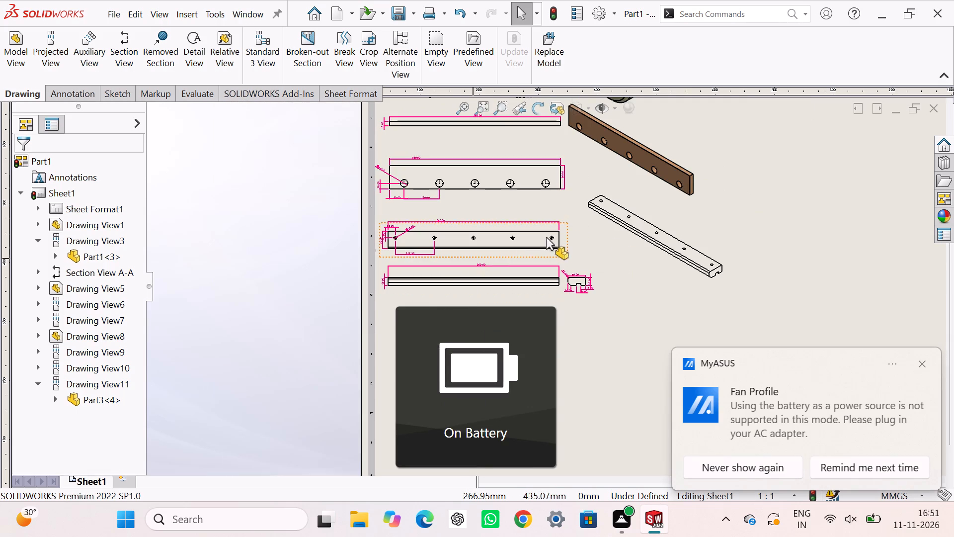
pyautogui.click(656, 234)
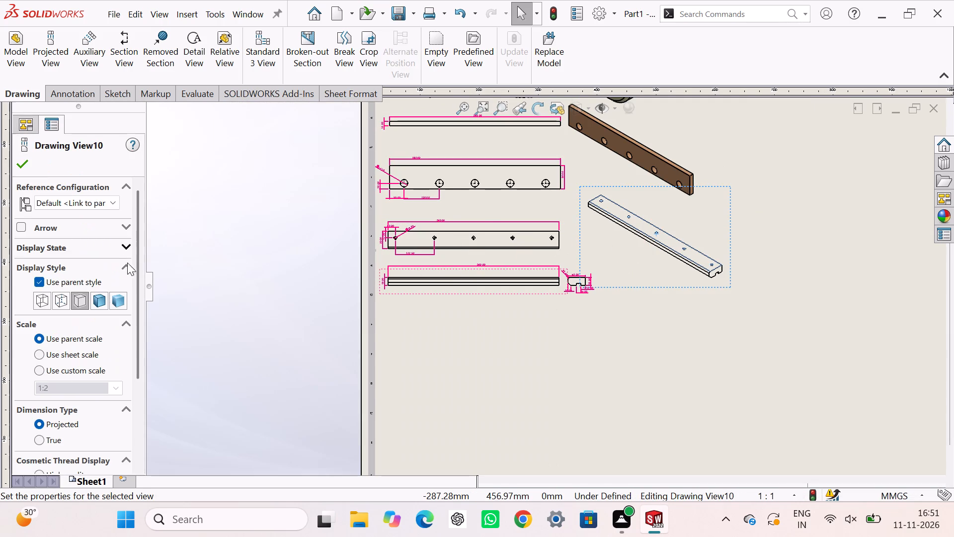
pyautogui.click(96, 298)
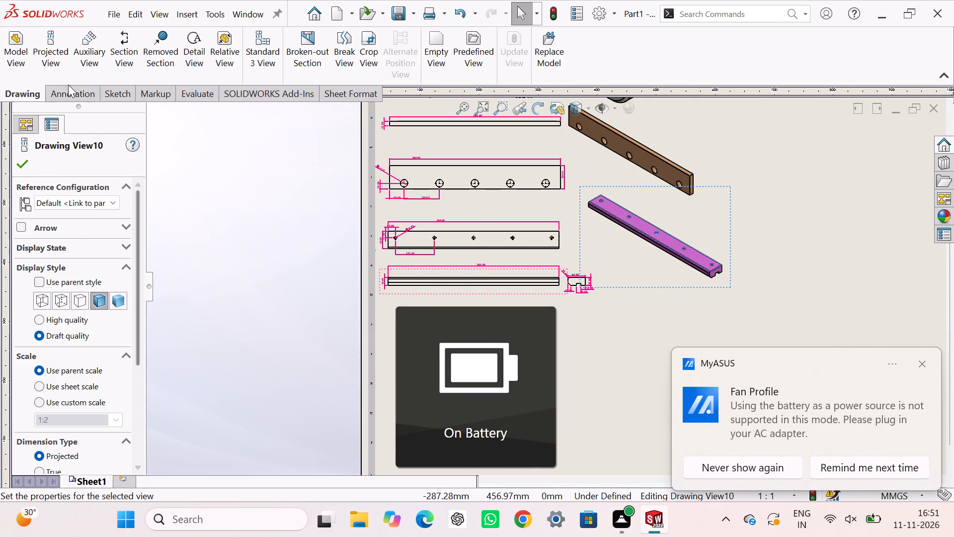
pyautogui.click(20, 167)
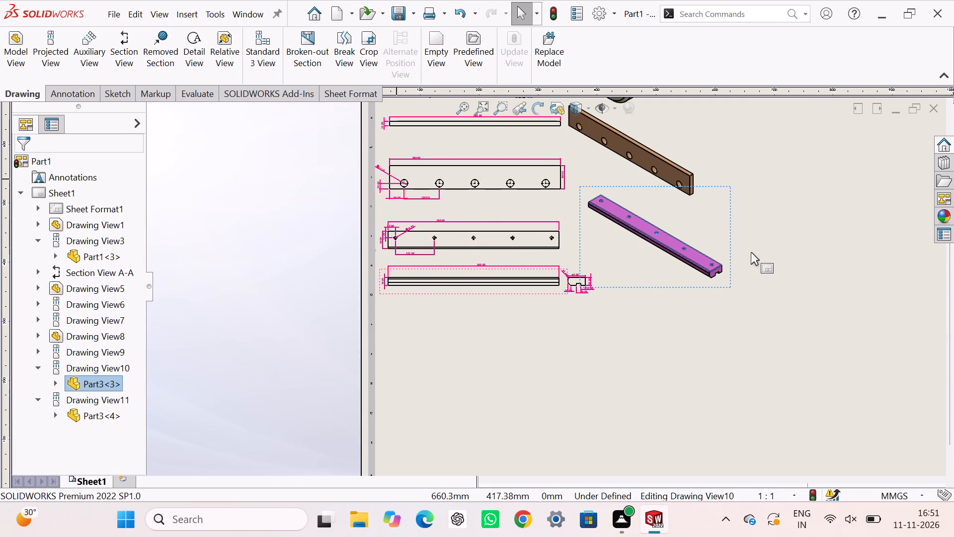
pyautogui.scroll(2, 750, 252)
pyautogui.scroll(-2, 707, 223)
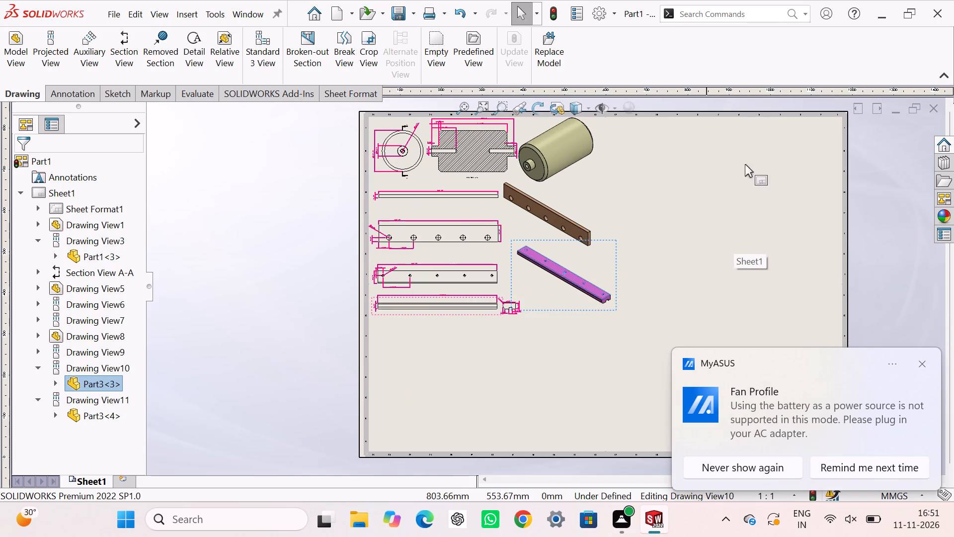
pyautogui.click(251, 259)
# Insert a front view of Part4 in the free area of the sheet beside the Part2 and Part3 isometrics.
pyautogui.scroll(1, 649, 348)
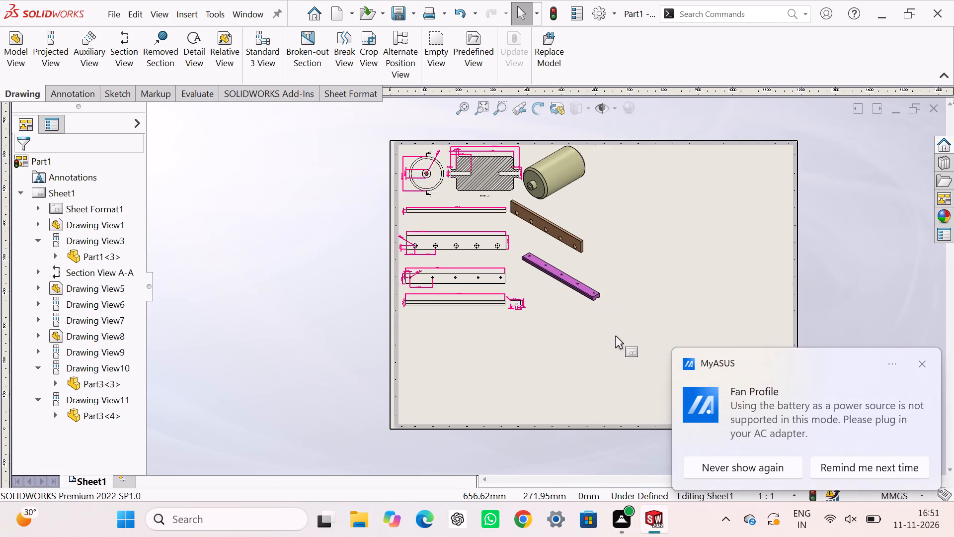
pyautogui.scroll(1, 615, 336)
pyautogui.scroll(-1, 662, 350)
pyautogui.click(923, 363)
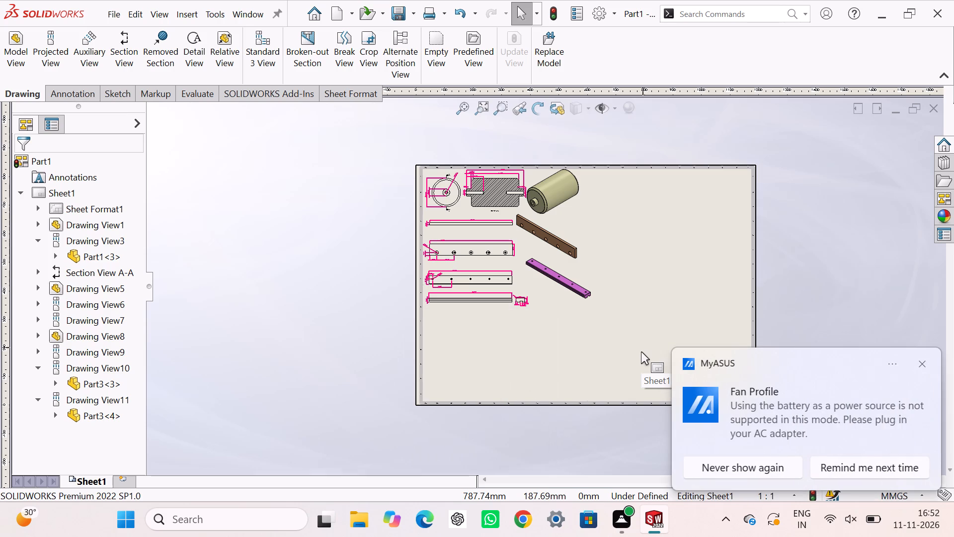
pyautogui.click(17, 44)
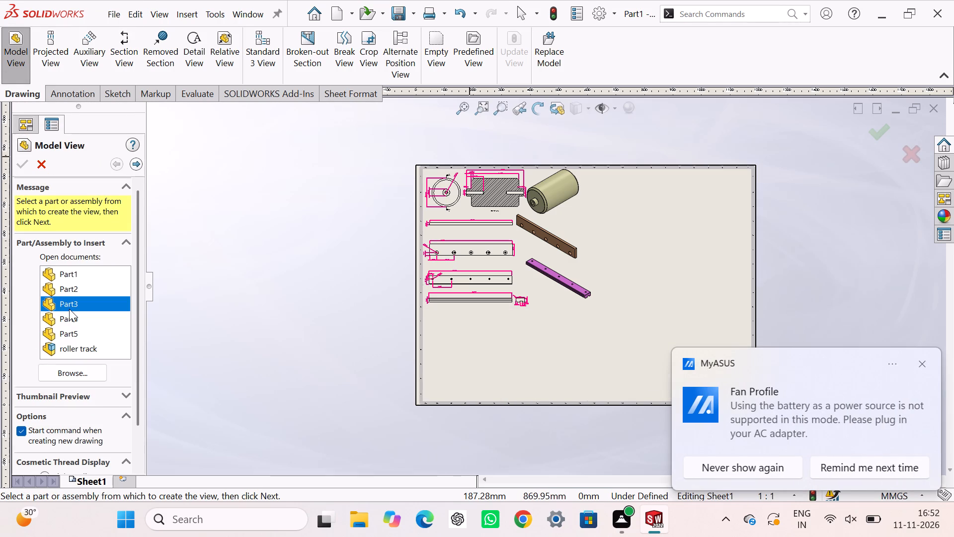
pyautogui.click(70, 318)
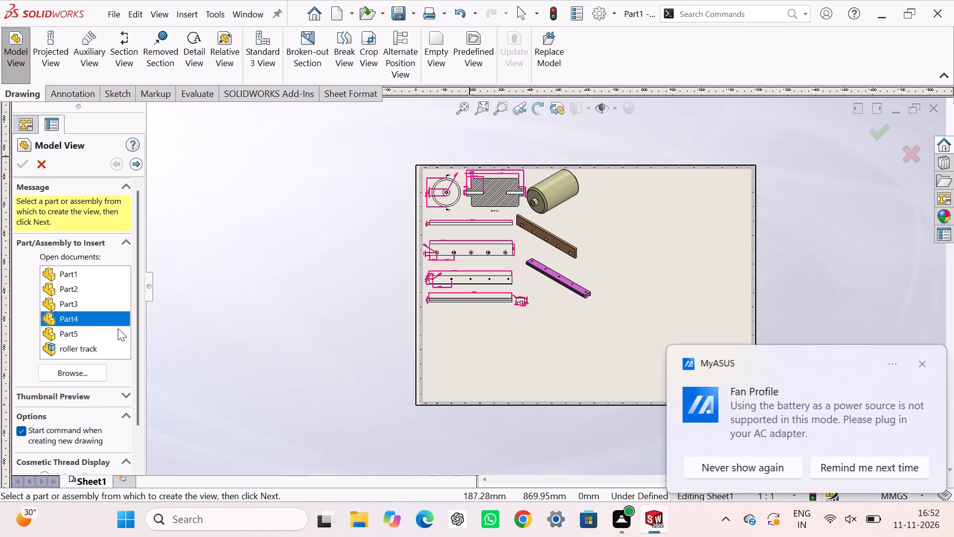
pyautogui.doubleClick(101, 319)
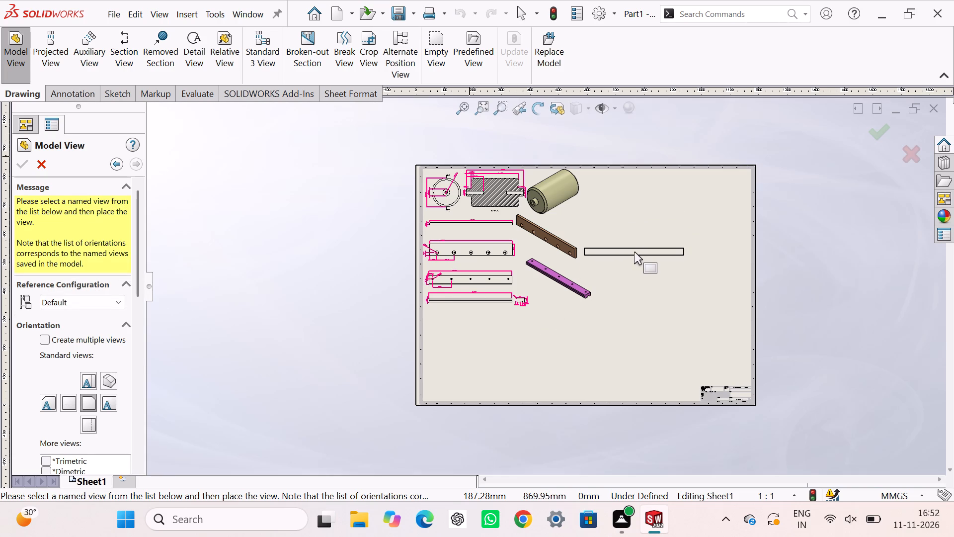
pyautogui.click(634, 252)
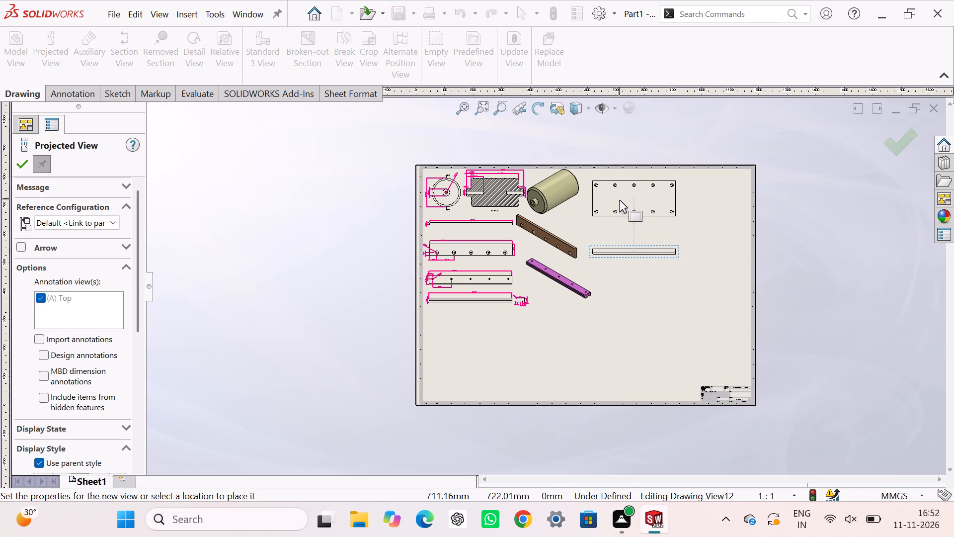
# Project Part4's top view above the front view, an isometric diagonally up to its right, and the right side view beside it.
pyautogui.click(616, 203)
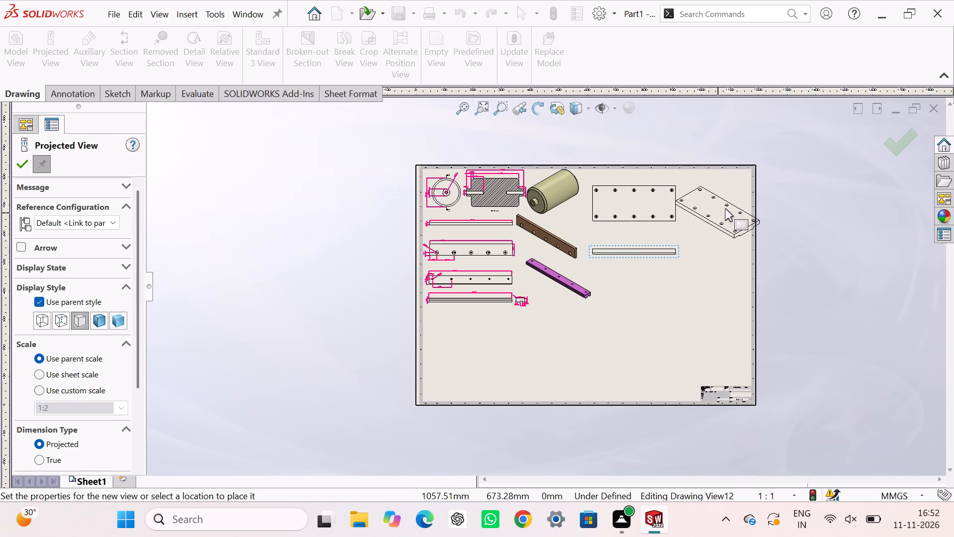
pyautogui.keyDown('ctrl'); pyautogui.click(721, 201); pyautogui.keyUp('ctrl')
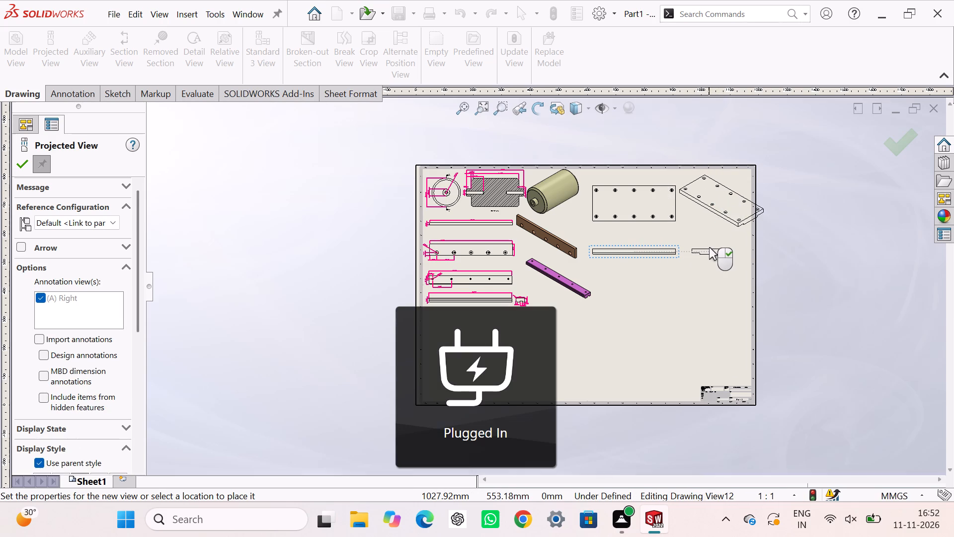
pyautogui.click(705, 248)
pyautogui.press('Escape')
pyautogui.press('Escape')
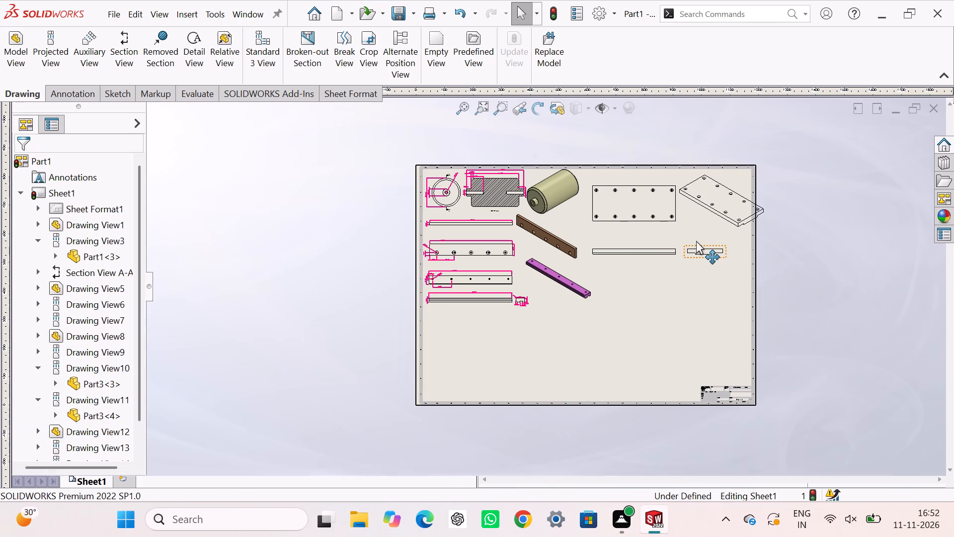
# Move Part4's front view slightly left and up, bringing it closer beneath the top view.
pyautogui.moveTo(591, 245); pyautogui.dragTo(582, 249)
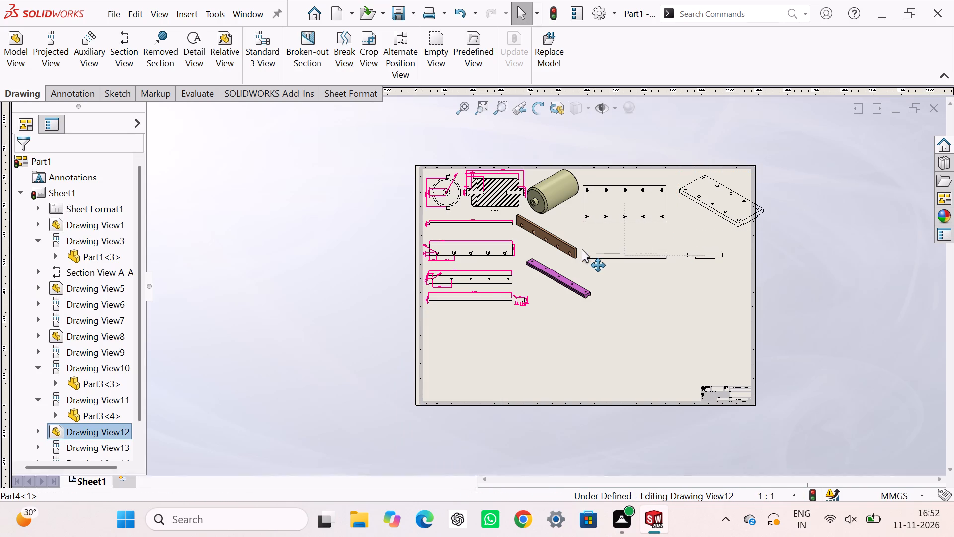
pyautogui.moveTo(582, 249); pyautogui.dragTo(580, 245)
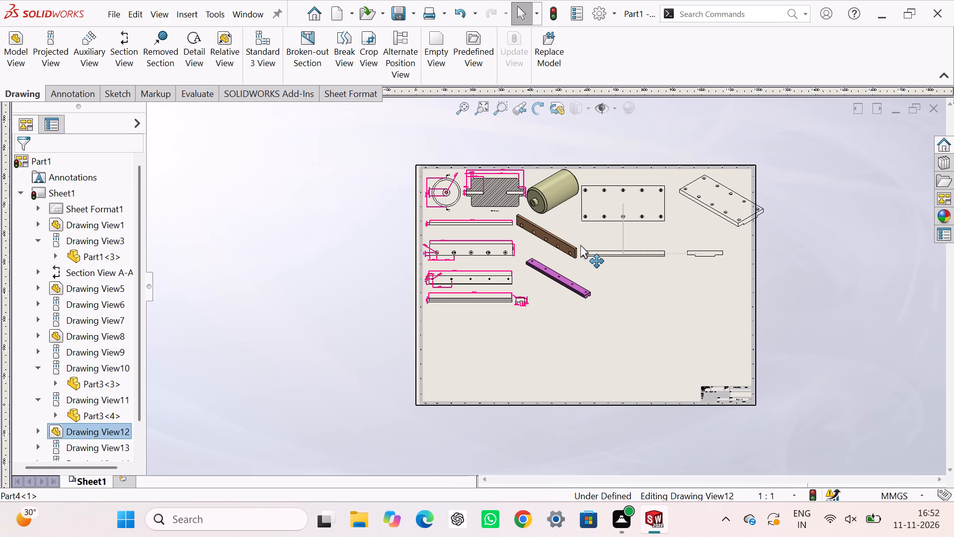
pyautogui.moveTo(580, 245); pyautogui.dragTo(579, 240)
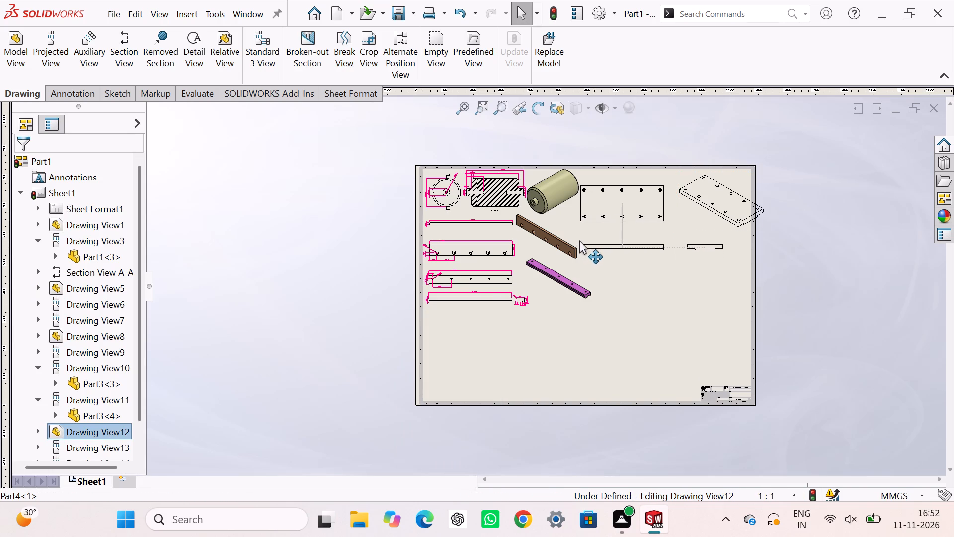
pyautogui.moveTo(579, 240); pyautogui.dragTo(577, 234)
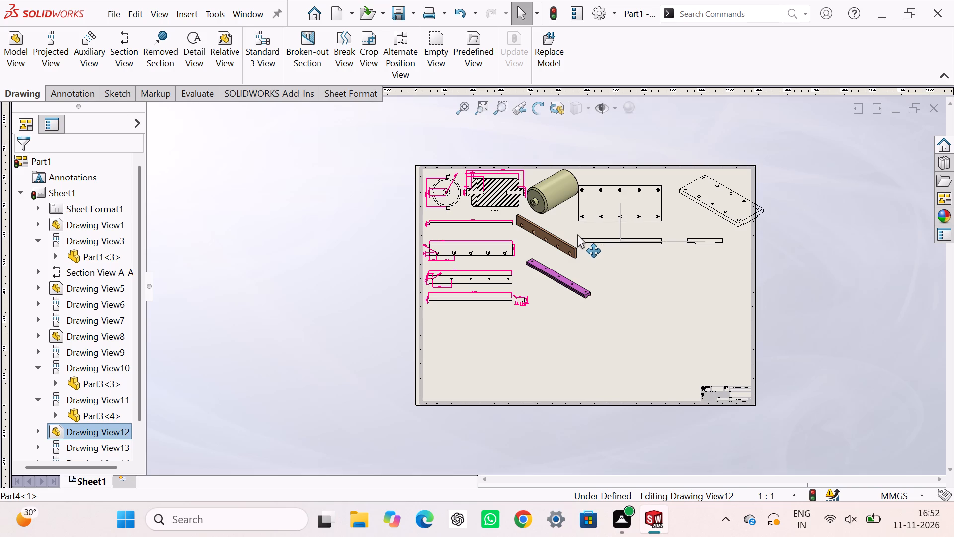
pyautogui.moveTo(577, 234); pyautogui.dragTo(584, 234)
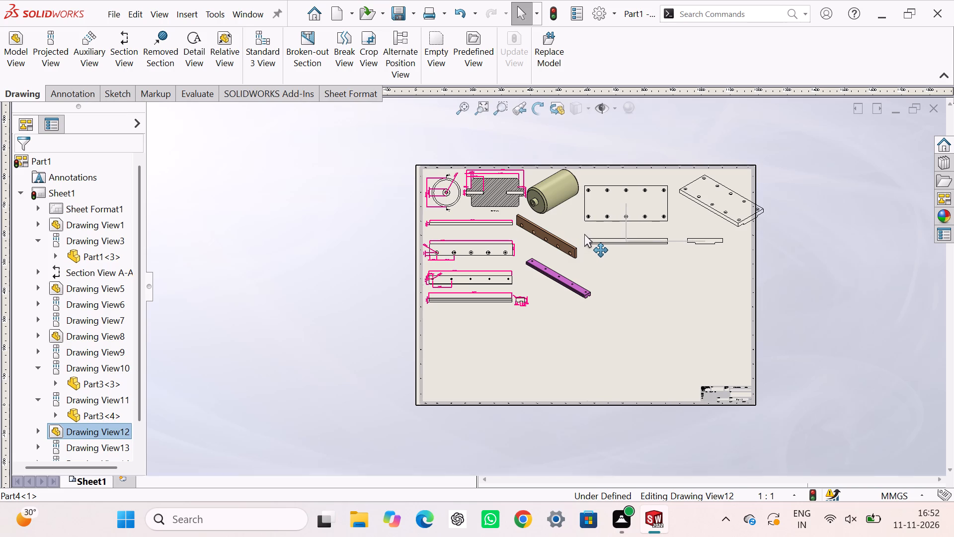
pyautogui.moveTo(584, 234); pyautogui.dragTo(582, 234)
pyautogui.press('Escape')
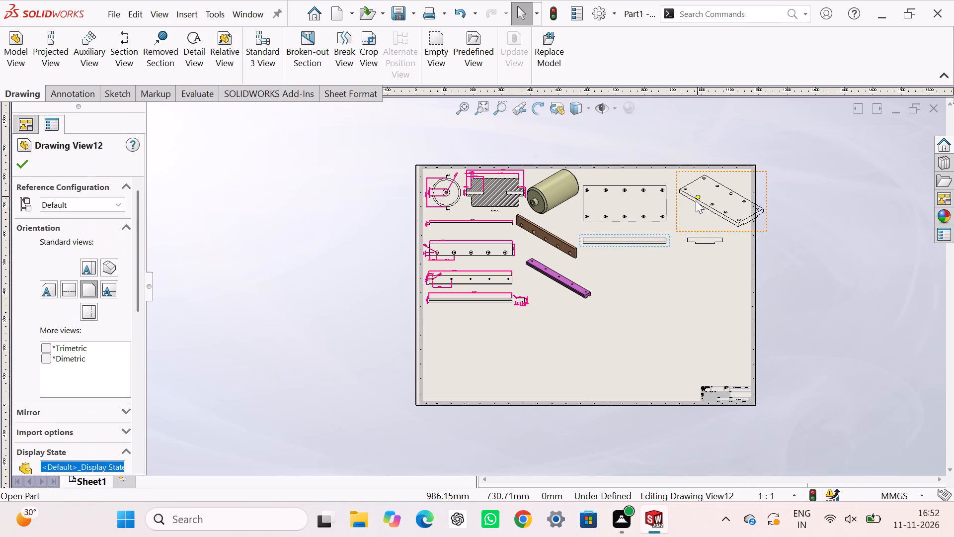
# Set the display style of Part4's isometric view to Shaded With Edges.
pyautogui.click(694, 202)
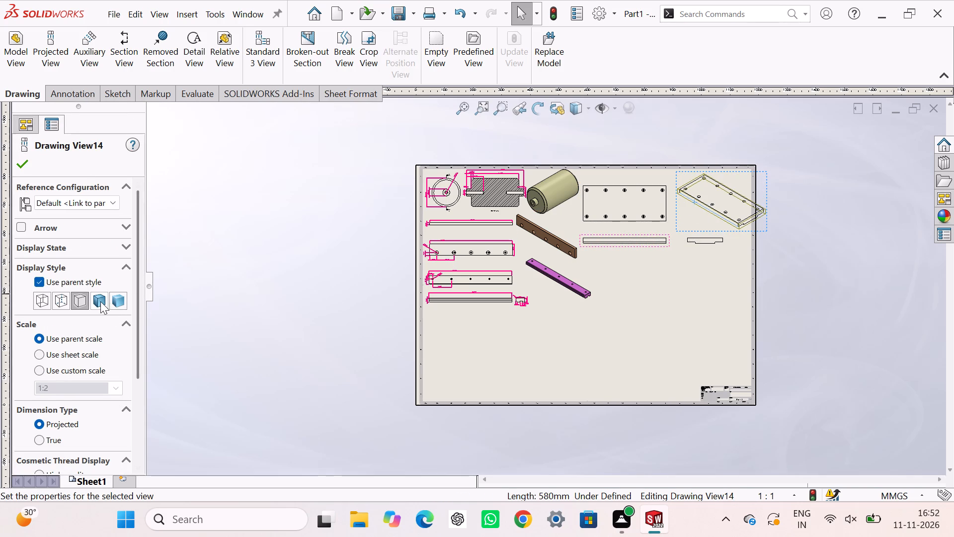
pyautogui.click(100, 301)
pyautogui.click(26, 164)
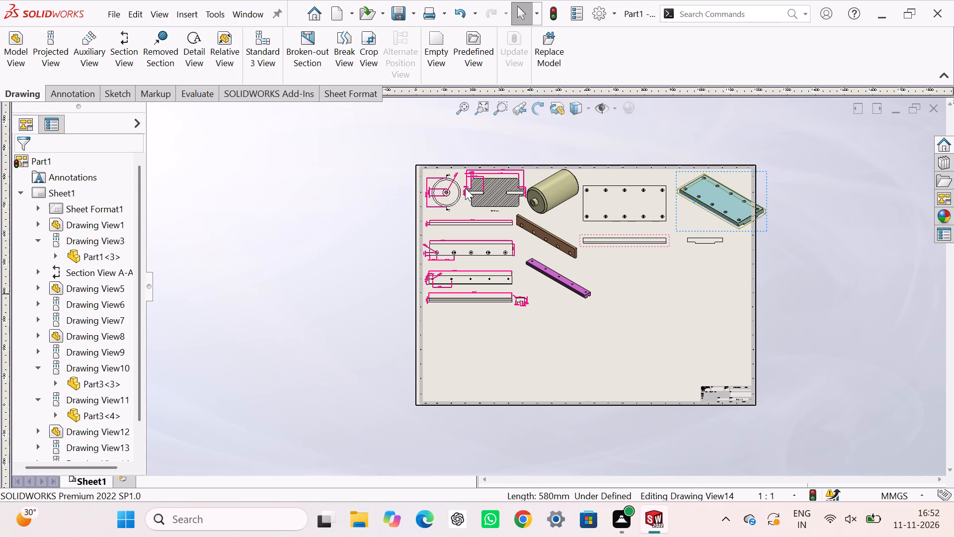
# Move Part4's shaded isometric left and slightly up, beside the top view and inside the sheet border.
pyautogui.moveTo(676, 208); pyautogui.dragTo(662, 207)
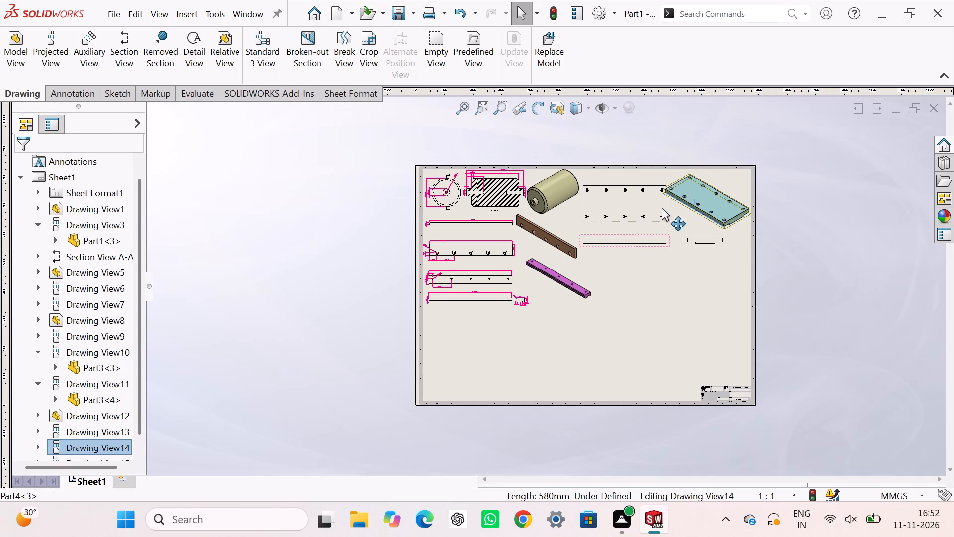
pyautogui.moveTo(662, 207); pyautogui.dragTo(665, 203)
pyautogui.click(659, 320)
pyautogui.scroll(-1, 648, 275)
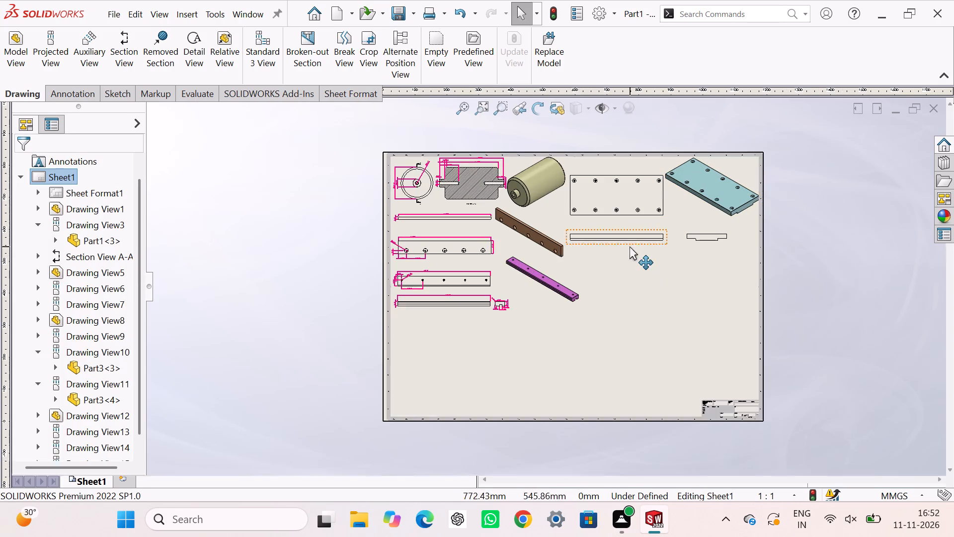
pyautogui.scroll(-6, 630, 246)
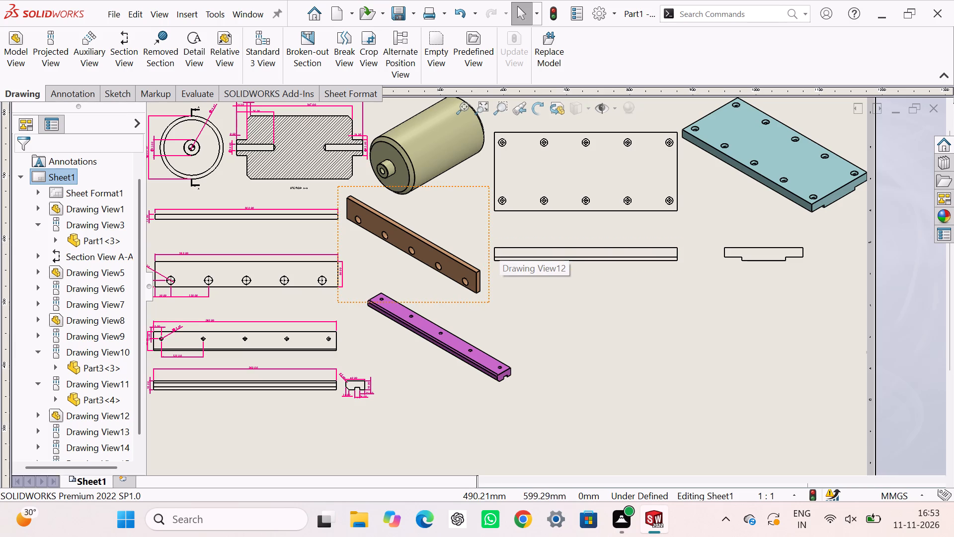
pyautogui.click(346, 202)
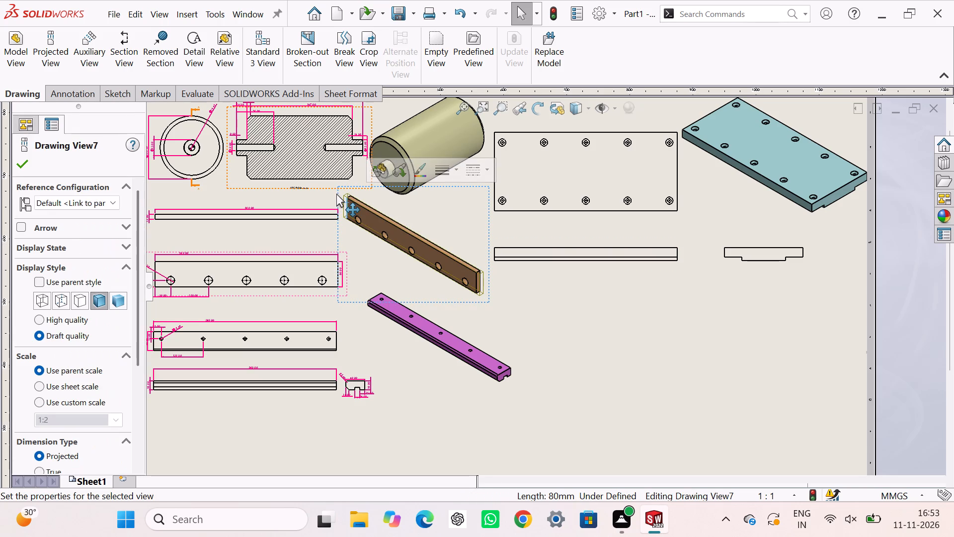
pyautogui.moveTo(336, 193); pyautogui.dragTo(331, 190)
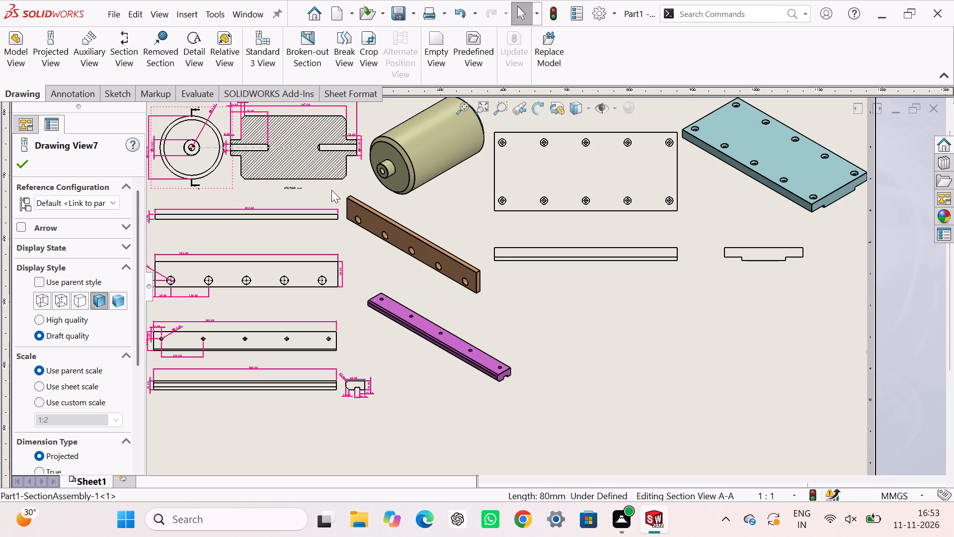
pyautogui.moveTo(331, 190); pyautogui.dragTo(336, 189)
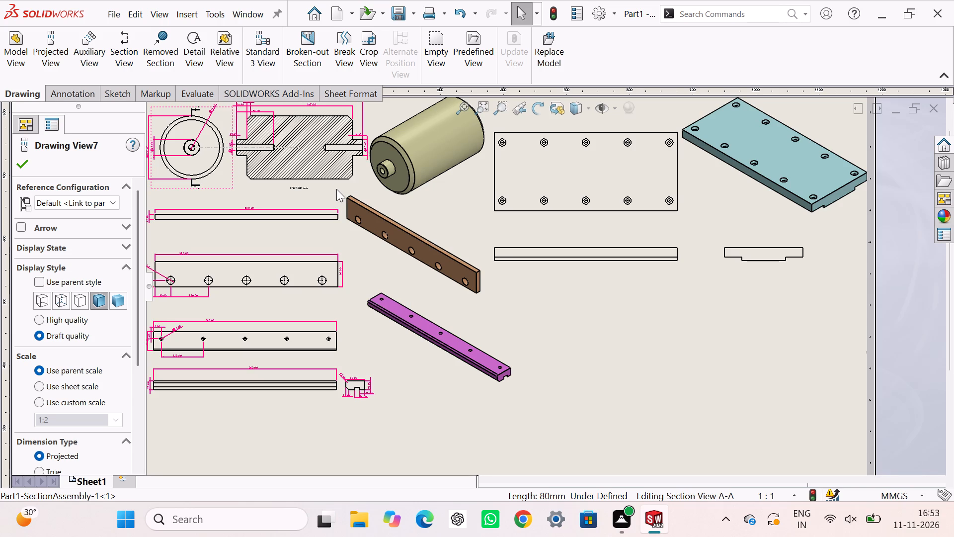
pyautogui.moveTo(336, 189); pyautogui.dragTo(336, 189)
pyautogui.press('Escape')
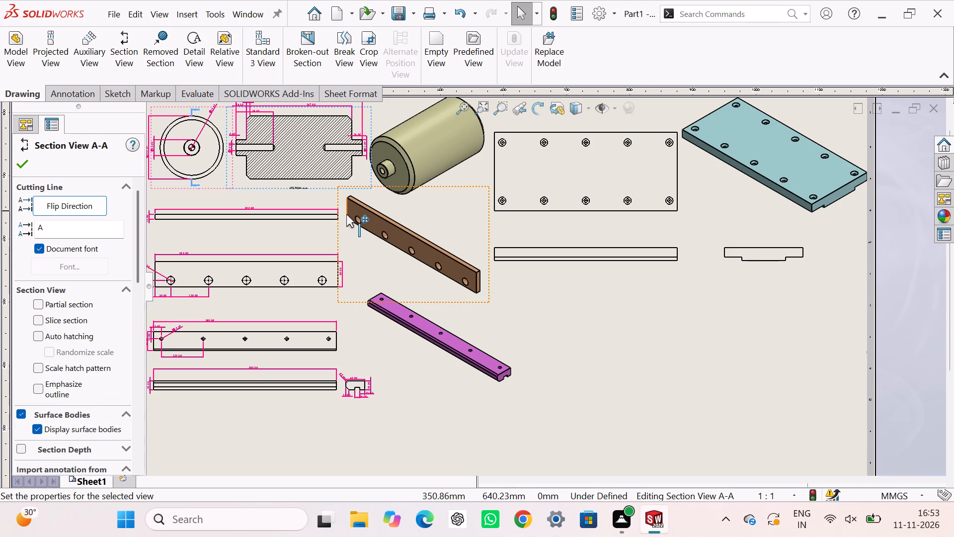
# Move Part2's brown isometric view slightly up and left, closer to Part2's dimensioned views.
pyautogui.moveTo(338, 232); pyautogui.dragTo(329, 227)
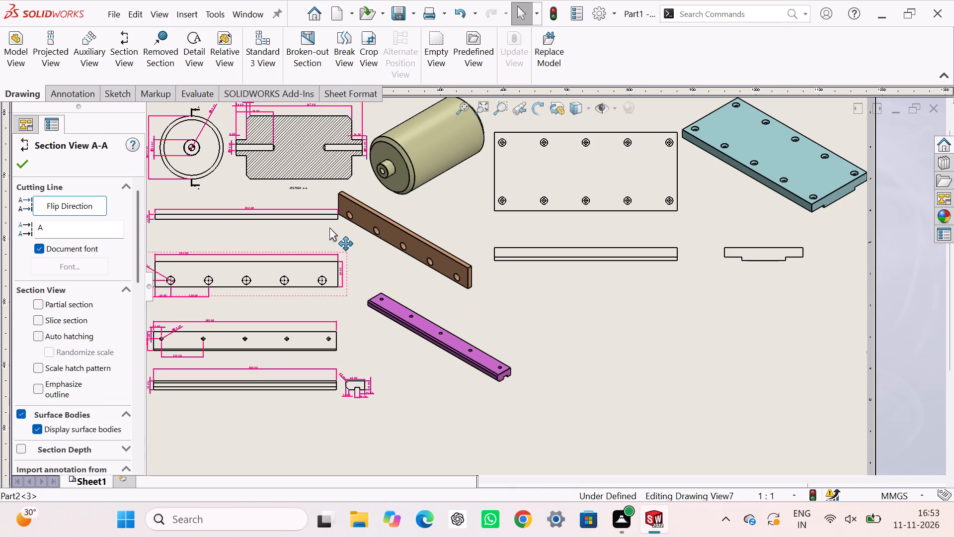
pyautogui.moveTo(329, 227); pyautogui.dragTo(332, 223)
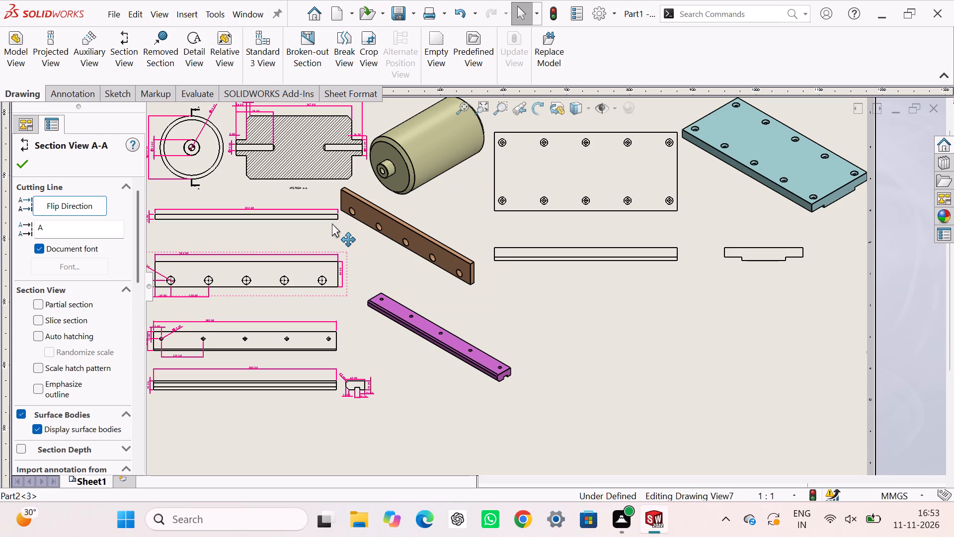
pyautogui.moveTo(332, 223); pyautogui.dragTo(330, 223)
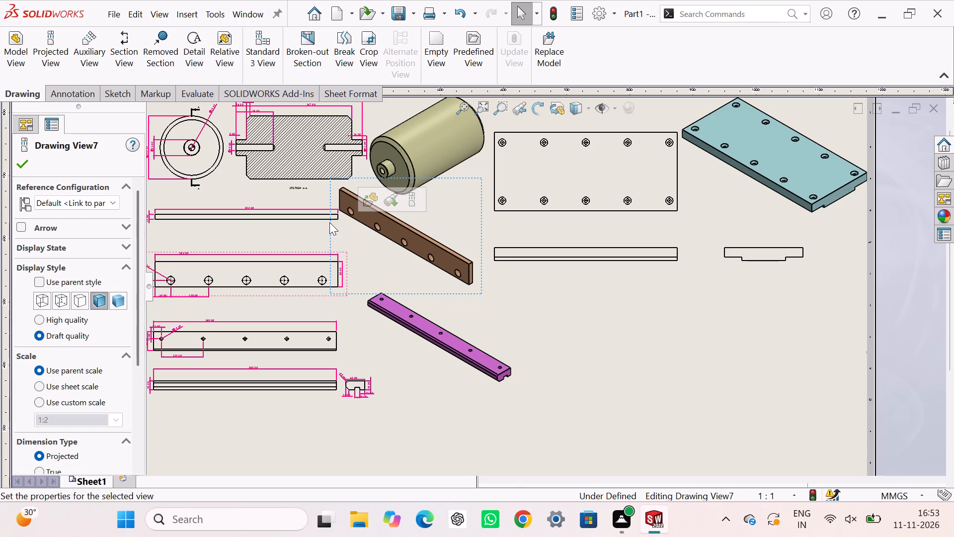
pyautogui.press('Escape')
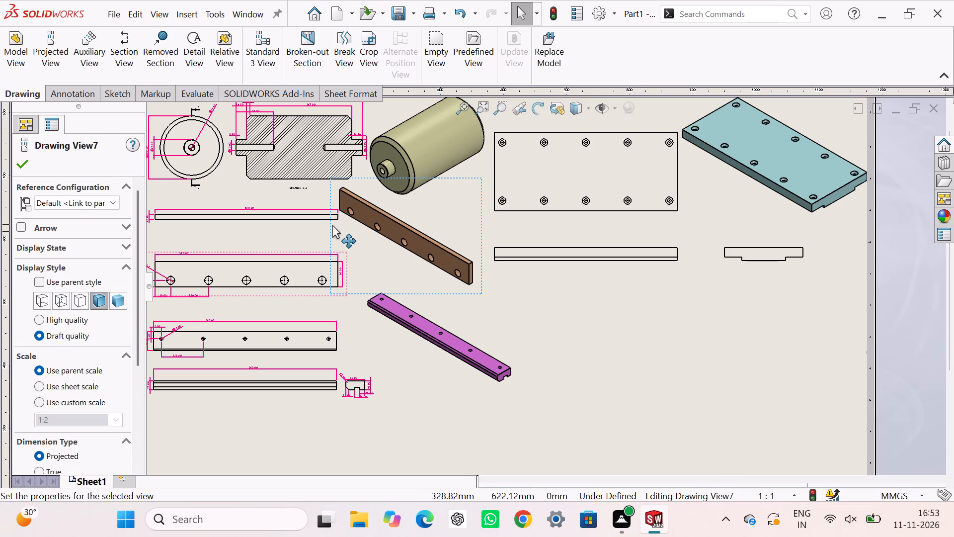
pyautogui.click(332, 226)
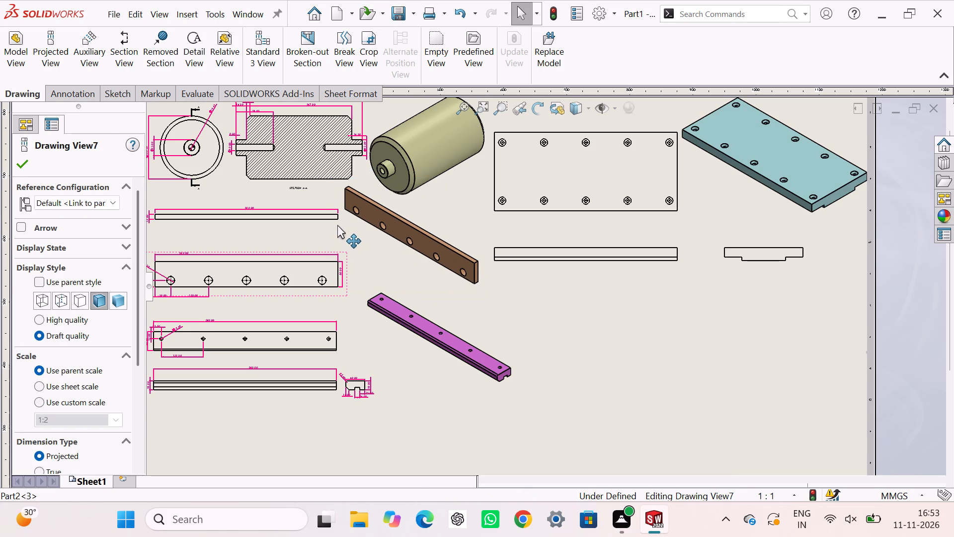
pyautogui.press('Escape')
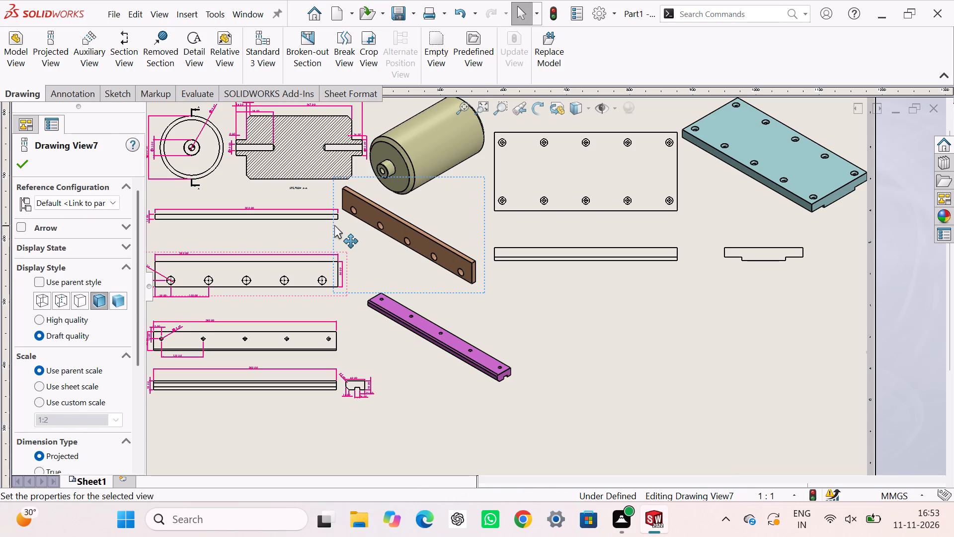
pyautogui.press('Escape')
pyautogui.press('Escape')
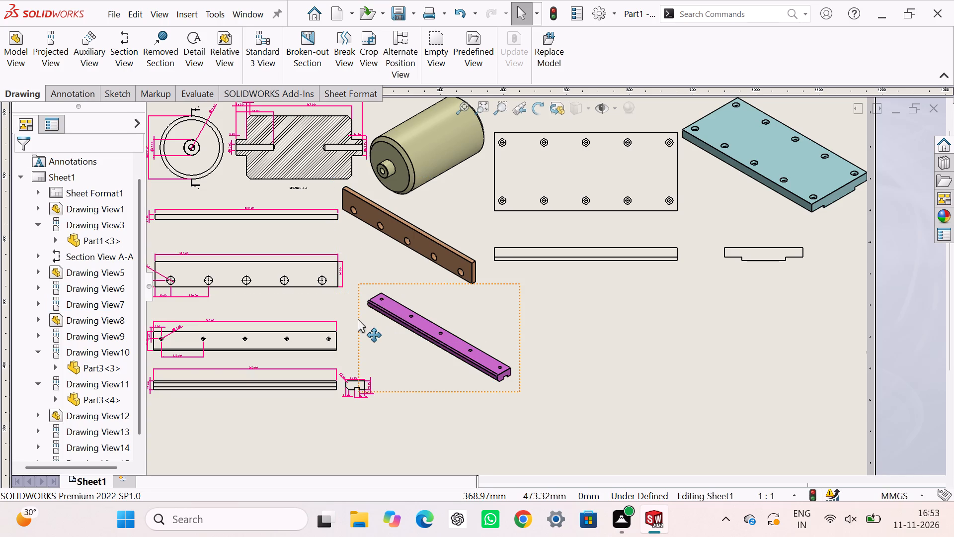
# Move Part3's purple isometric view left, closer to Part3's dimensioned views and beneath Part2's isometric.
pyautogui.click(358, 319)
pyautogui.moveTo(357, 319); pyautogui.dragTo(344, 315)
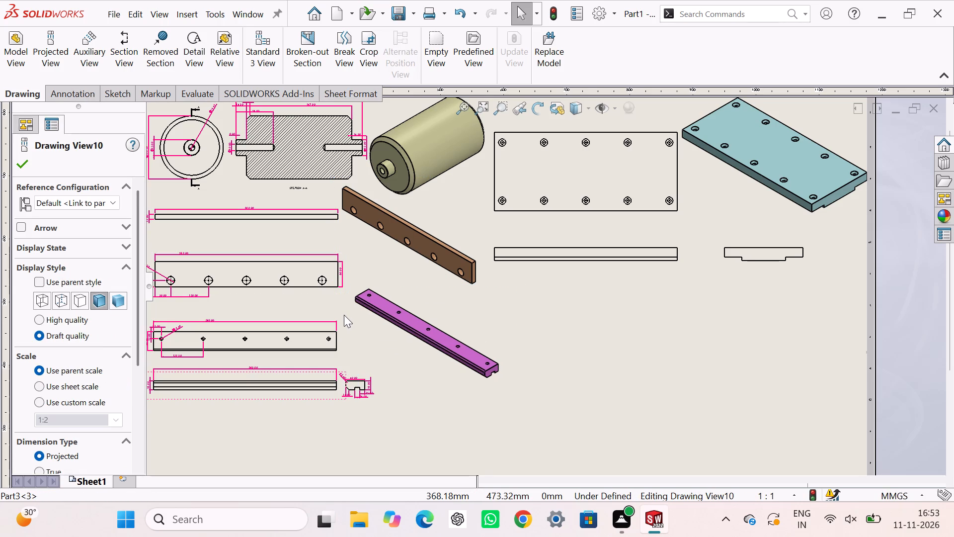
pyautogui.moveTo(344, 315); pyautogui.dragTo(342, 317)
pyautogui.press('Escape')
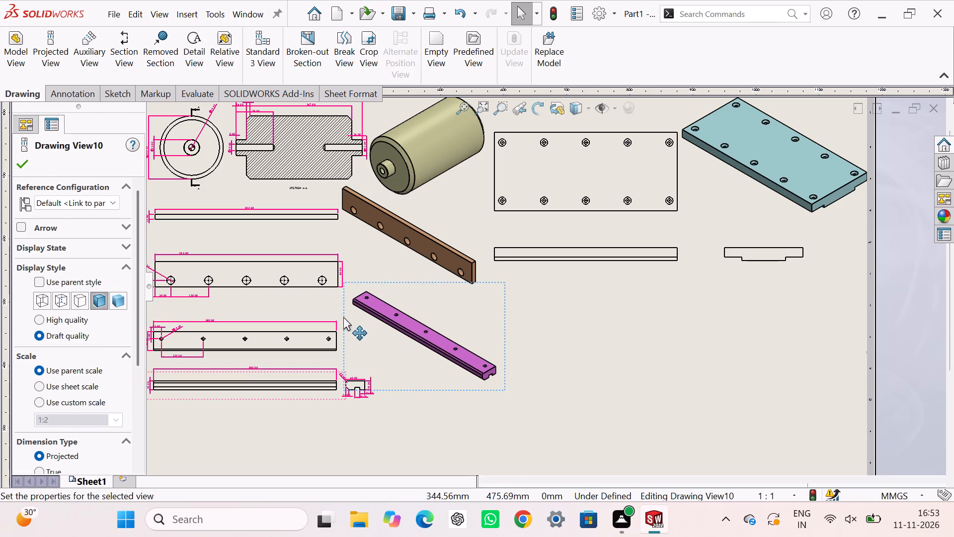
pyautogui.press('Escape')
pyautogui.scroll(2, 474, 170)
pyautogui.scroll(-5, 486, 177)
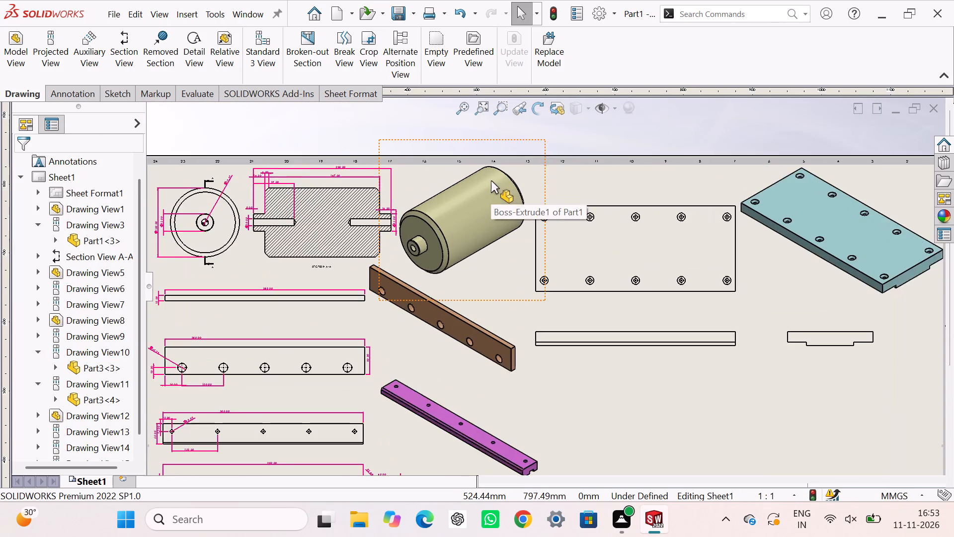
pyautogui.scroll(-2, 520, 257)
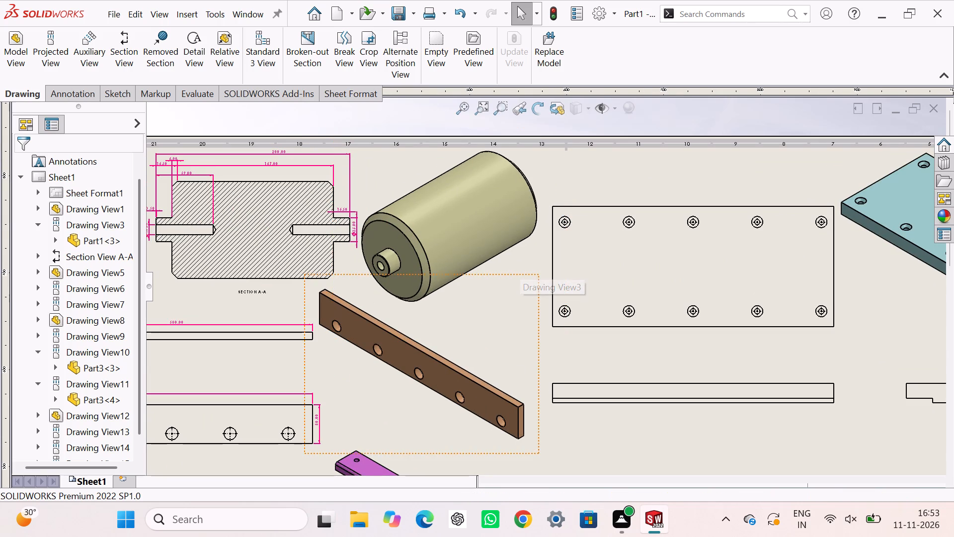
# Nudge Part1's shaded roller isometric slightly left, closer to section view A-A.
pyautogui.click(335, 113)
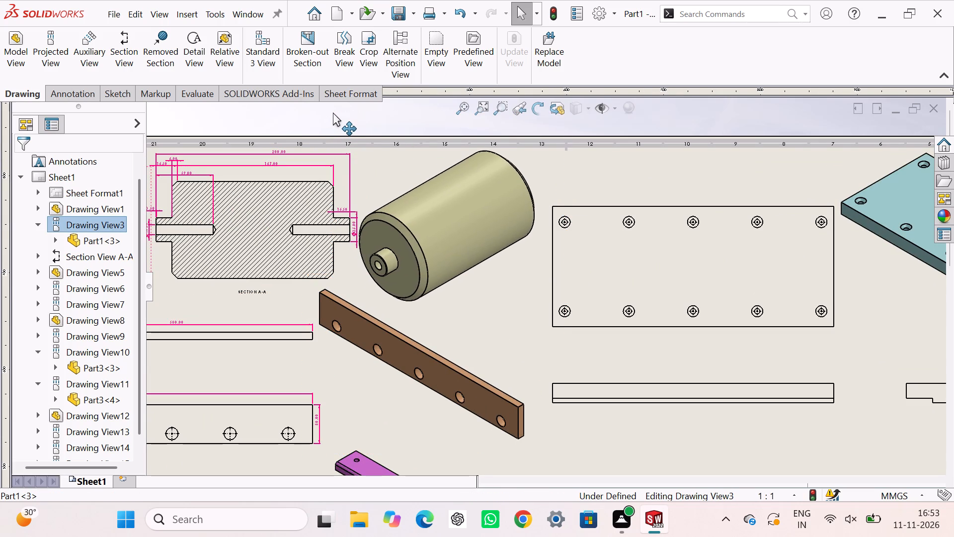
pyautogui.press('Escape')
pyautogui.press('Escape')
# Shift Part4's aligned top and front views slightly left, with the front view also raised a little.
pyautogui.moveTo(616, 190); pyautogui.dragTo(609, 190)
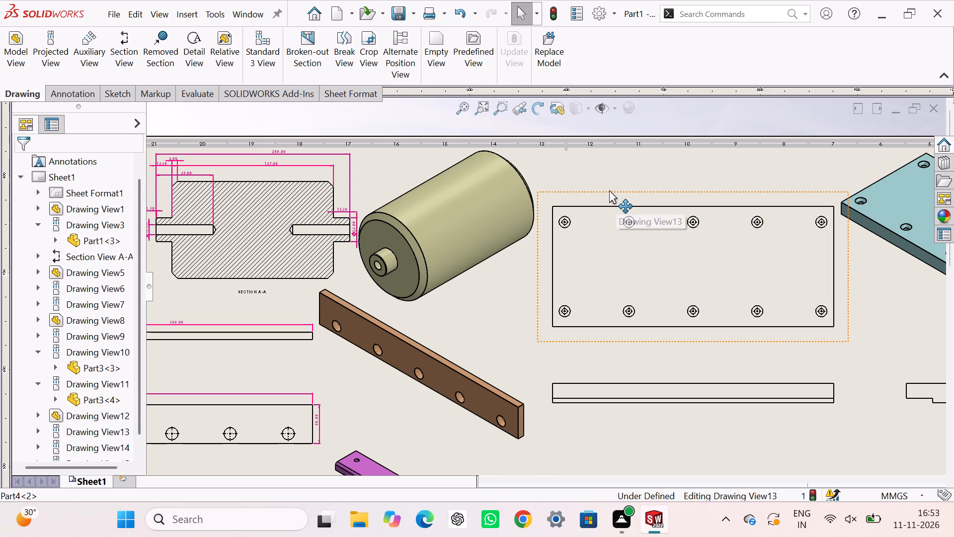
pyautogui.moveTo(609, 190); pyautogui.dragTo(590, 190)
pyautogui.press('Escape')
pyautogui.moveTo(598, 190); pyautogui.dragTo(585, 190)
pyautogui.moveTo(556, 366); pyautogui.dragTo(551, 366)
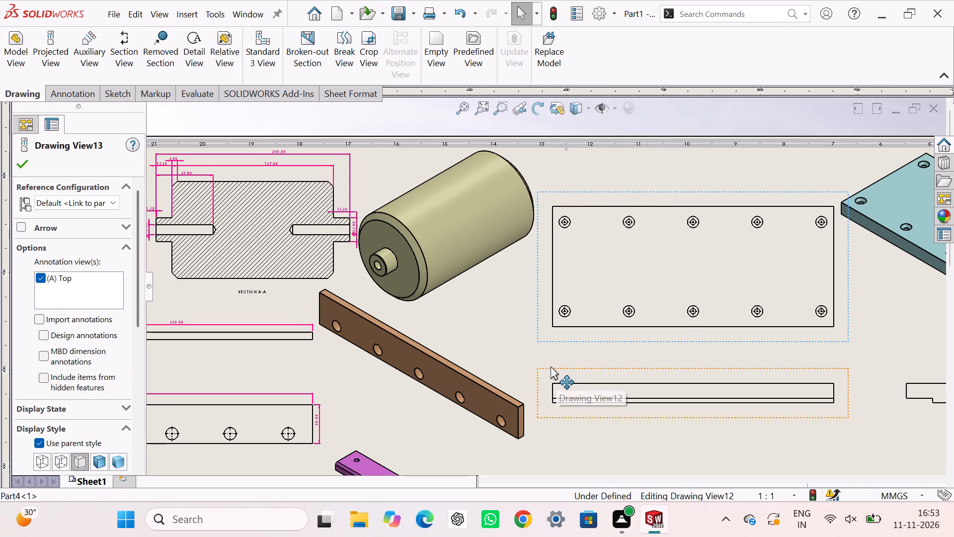
pyautogui.moveTo(551, 366); pyautogui.dragTo(547, 365)
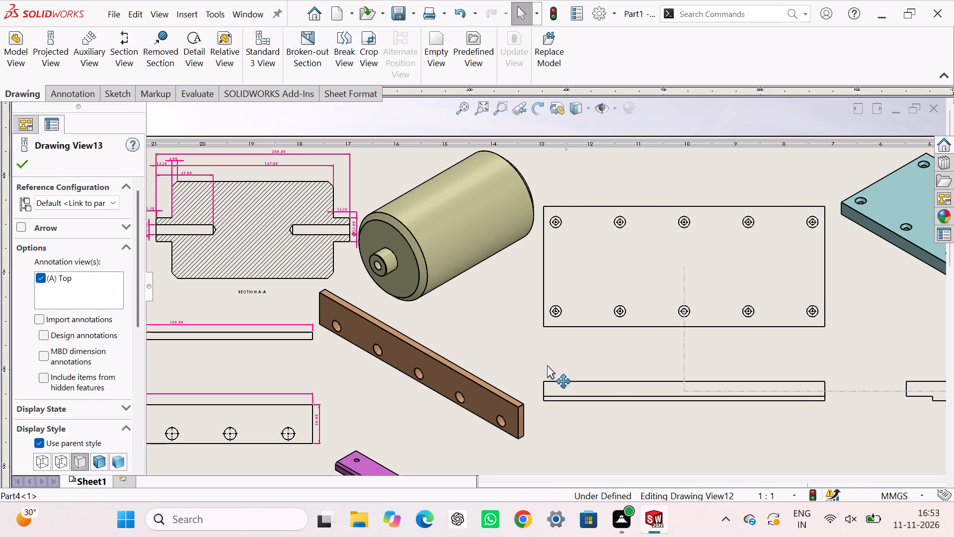
pyautogui.moveTo(547, 365); pyautogui.dragTo(547, 364)
pyautogui.press('Escape')
pyautogui.press('Escape')
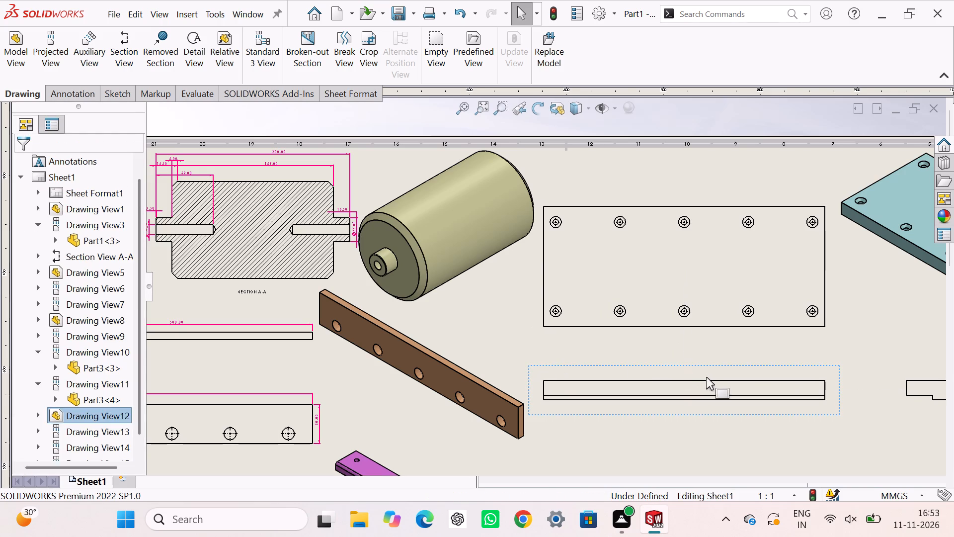
# Move Part4's shaded isometric view slightly left, closer to its top view.
pyautogui.scroll(3, 707, 374)
pyautogui.scroll(-2, 716, 346)
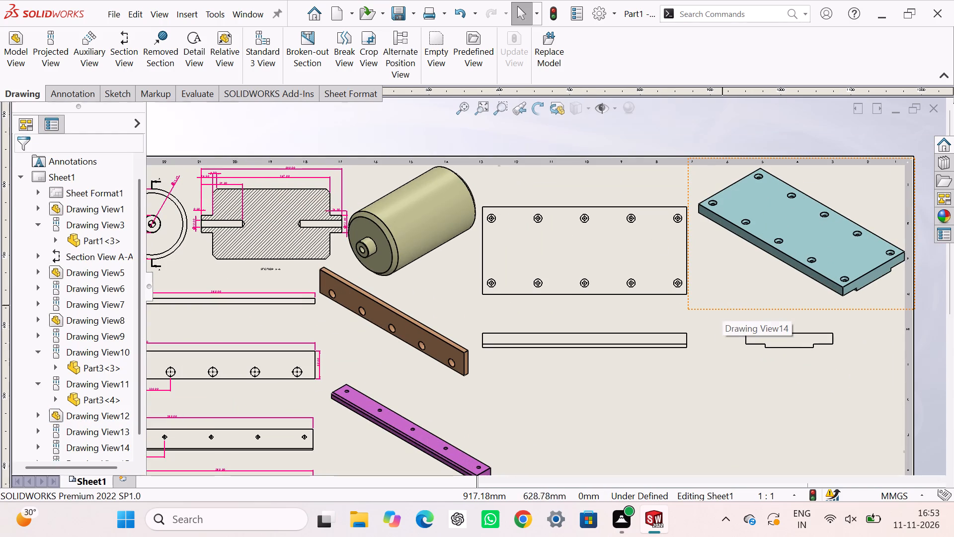
pyautogui.moveTo(723, 311); pyautogui.dragTo(718, 311)
pyautogui.press('Escape')
# Dimension the overall length and width of Part4's top view, with the length centred below the plate and the width beside its left edge.
pyautogui.moveTo(678, 391); pyautogui.dragTo(678, 391, button='right')
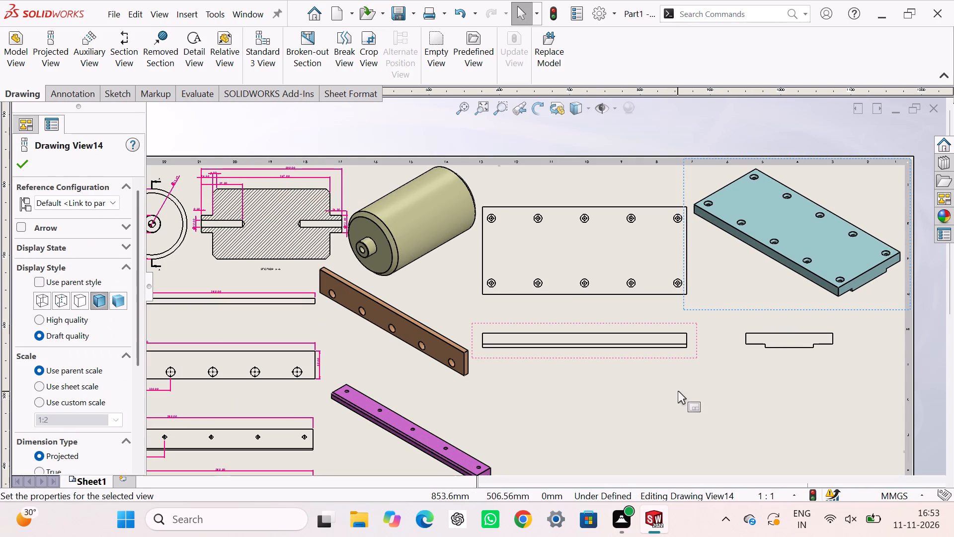
pyautogui.moveTo(678, 391); pyautogui.dragTo(679, 302, button='right')
pyautogui.click(656, 294)
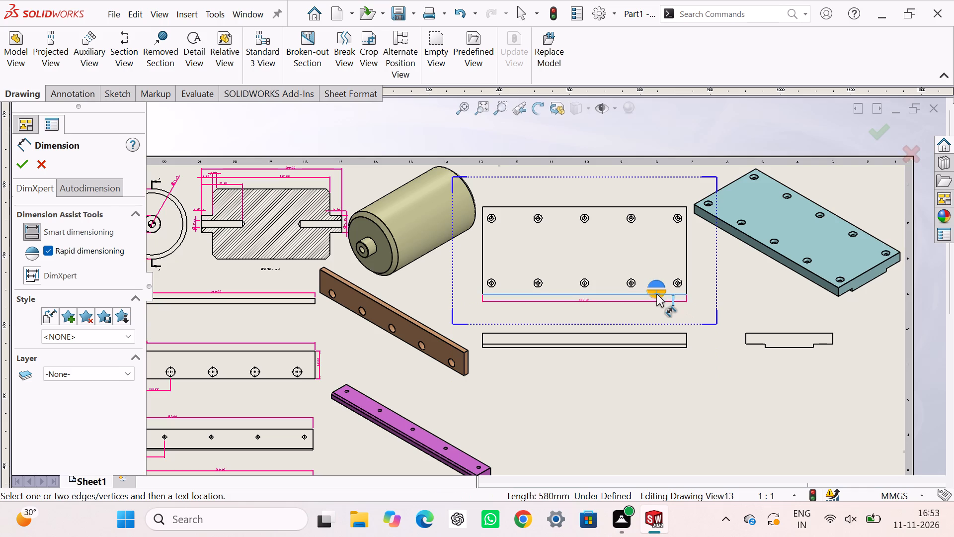
pyautogui.click(646, 307)
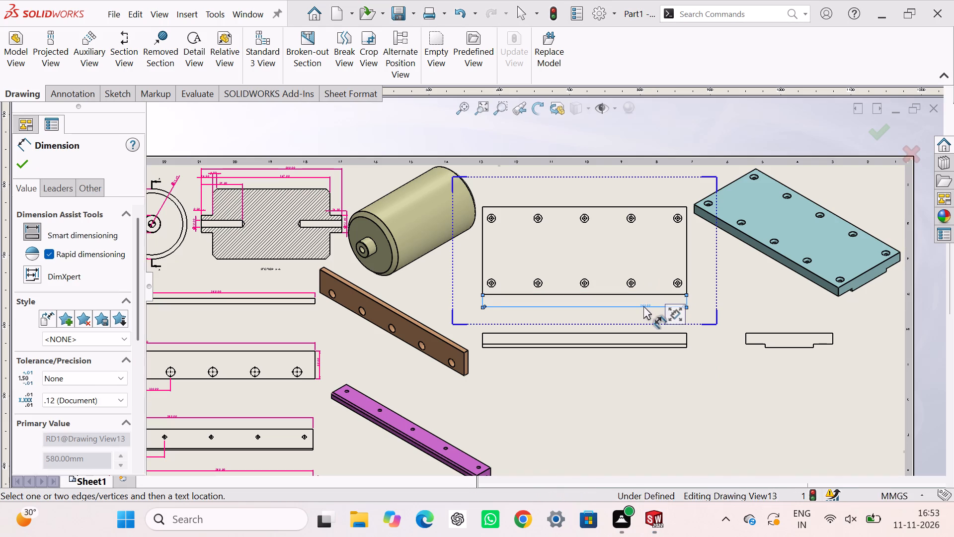
pyautogui.scroll(-4, 627, 229)
pyautogui.scroll(-3, 649, 318)
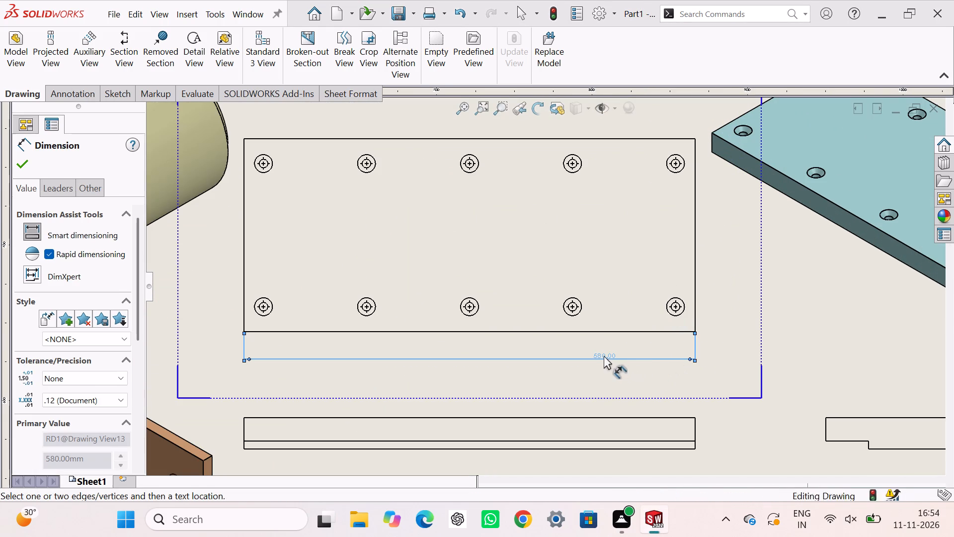
pyautogui.moveTo(604, 356); pyautogui.dragTo(497, 362)
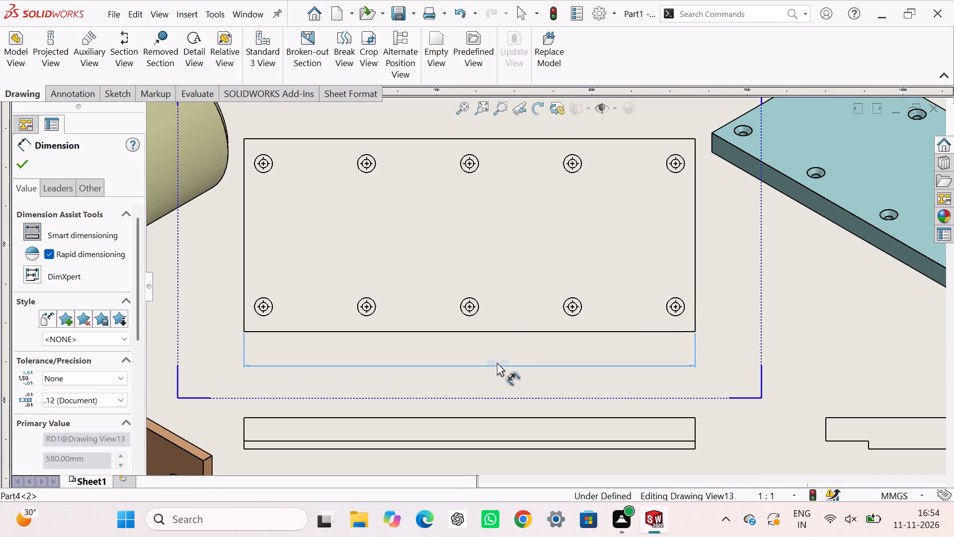
pyautogui.moveTo(497, 362); pyautogui.dragTo(497, 361)
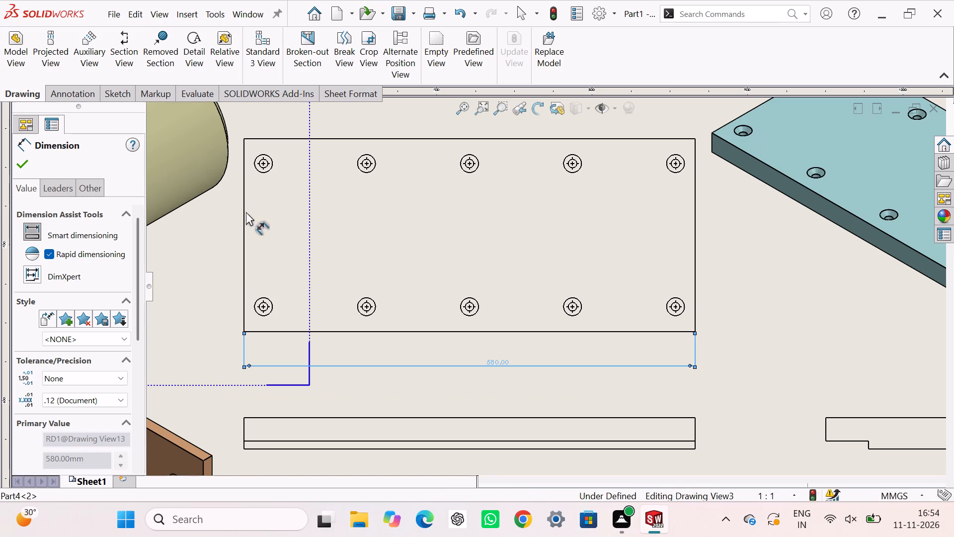
pyautogui.click(244, 213)
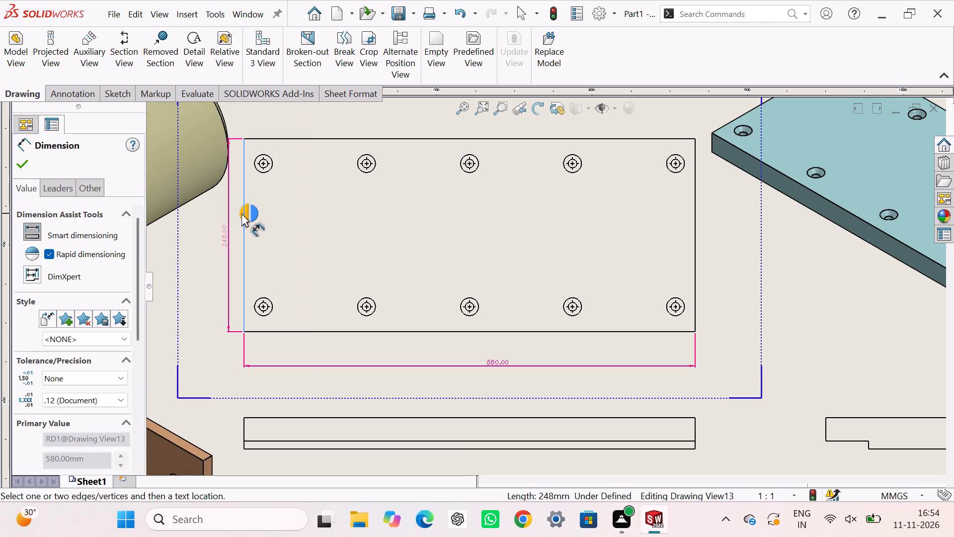
pyautogui.click(237, 234)
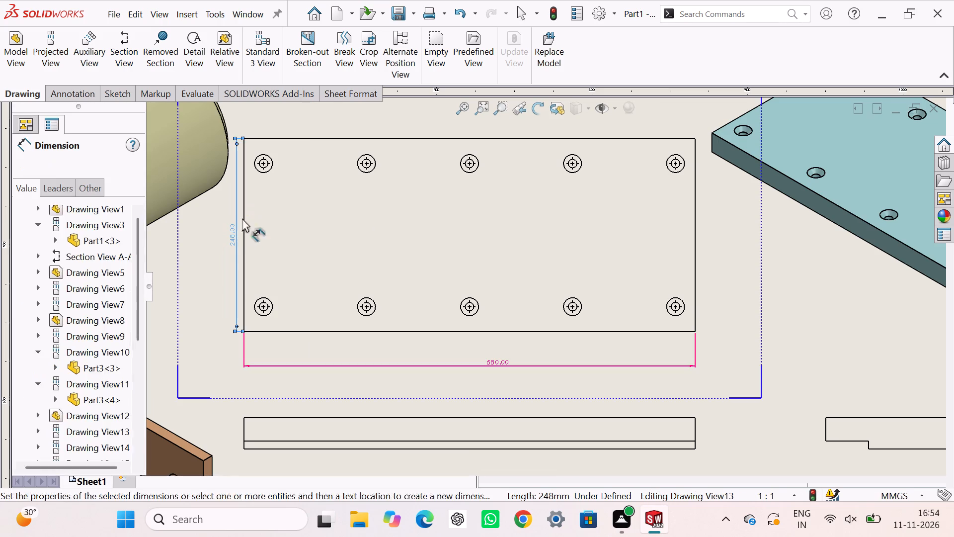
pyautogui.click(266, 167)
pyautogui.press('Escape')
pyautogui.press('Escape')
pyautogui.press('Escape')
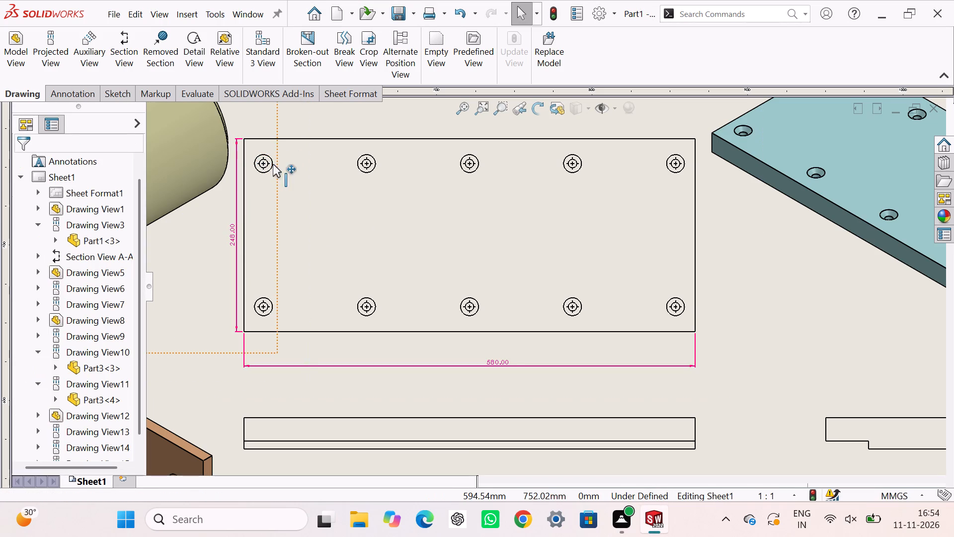
# Dimension the diameter of the upper-left hole's inner circle in Part4's top view, with the text outside the plate's corner.
pyautogui.moveTo(306, 218); pyautogui.dragTo(307, 141, button='right')
pyautogui.scroll(-8, 303, 182)
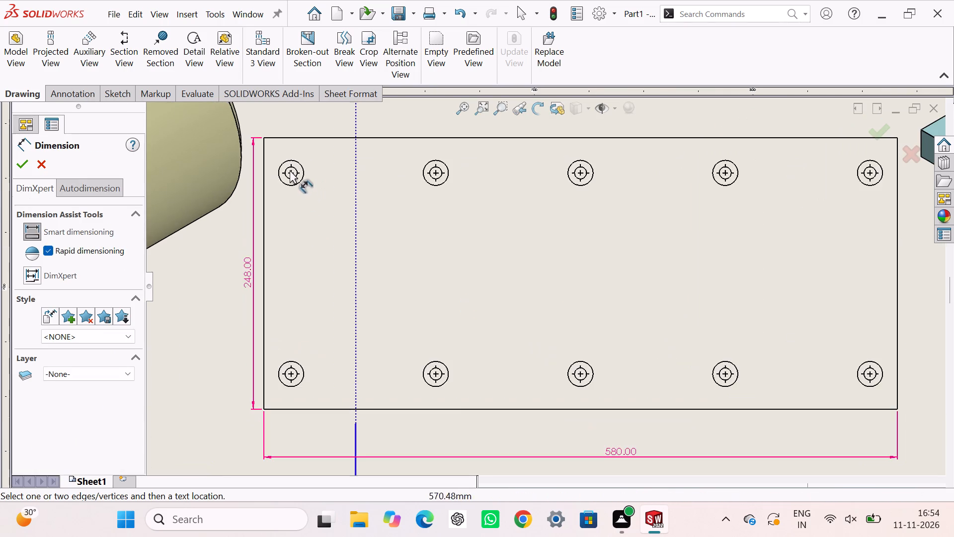
pyautogui.scroll(-4, 290, 170)
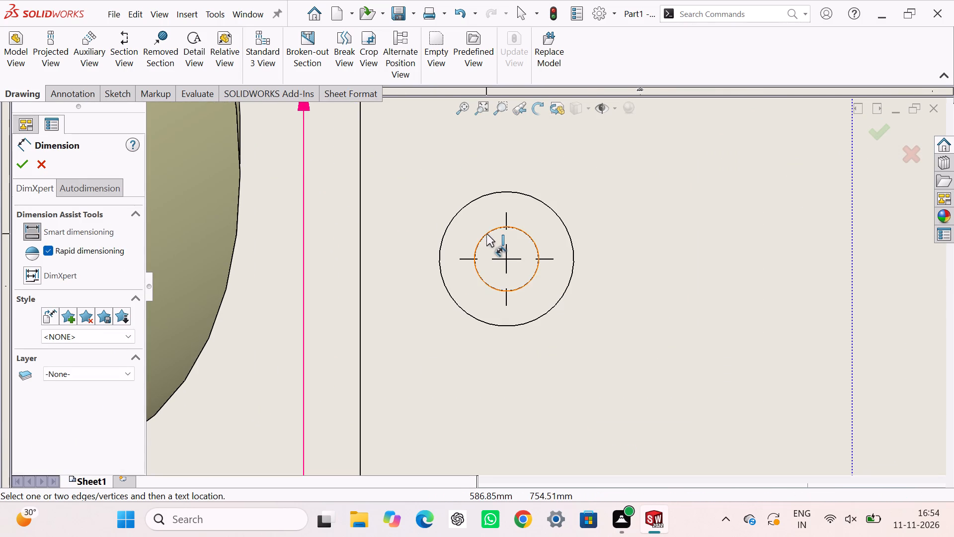
pyautogui.click(486, 234)
pyautogui.scroll(7, 480, 212)
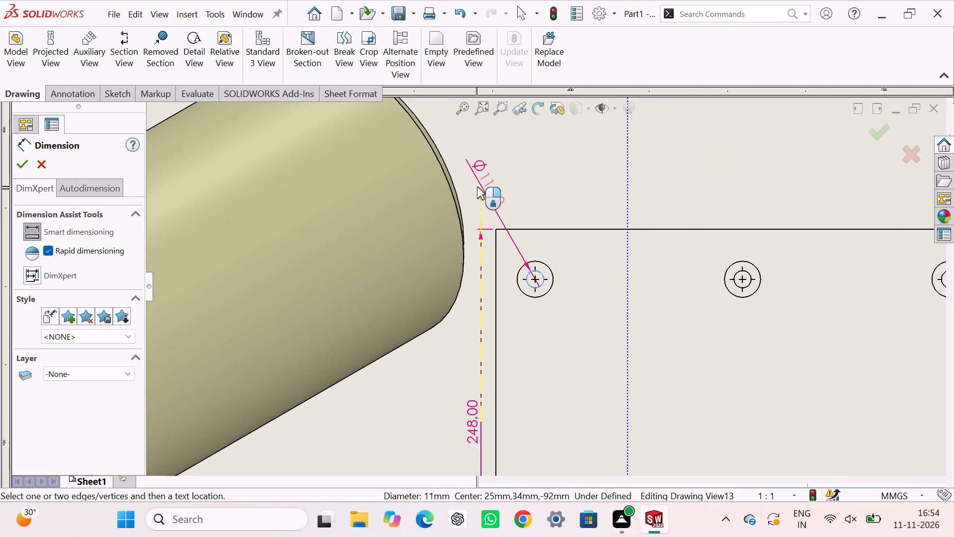
pyautogui.click(477, 186)
# Dimension the upper-left hole's offset from the plate's left edge and its spacing to the next hole, in line above Part4's top view.
pyautogui.click(496, 264)
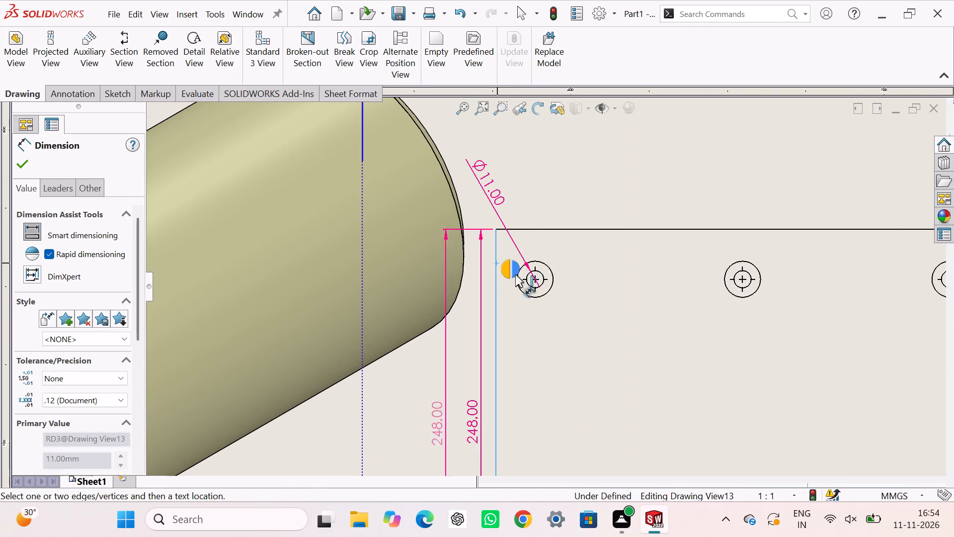
pyautogui.click(543, 295)
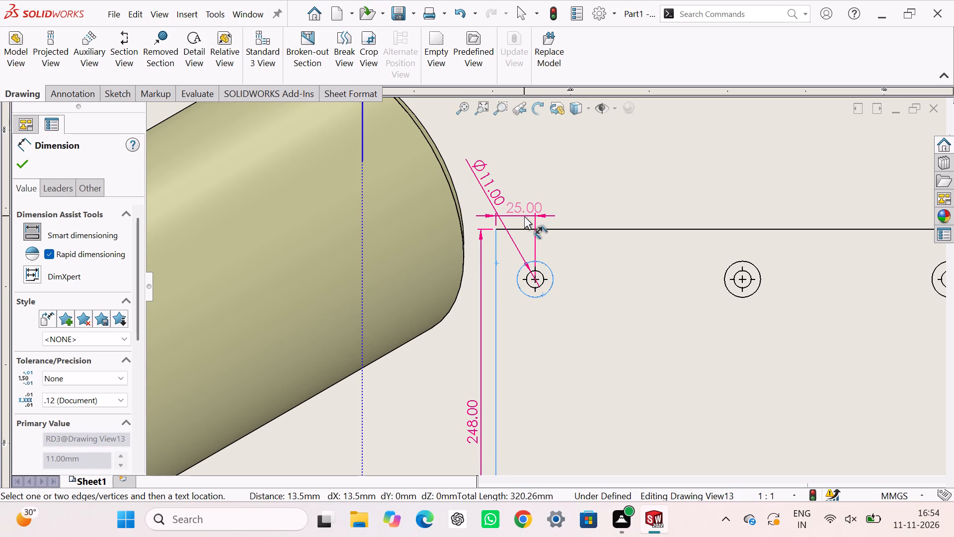
pyautogui.click(524, 216)
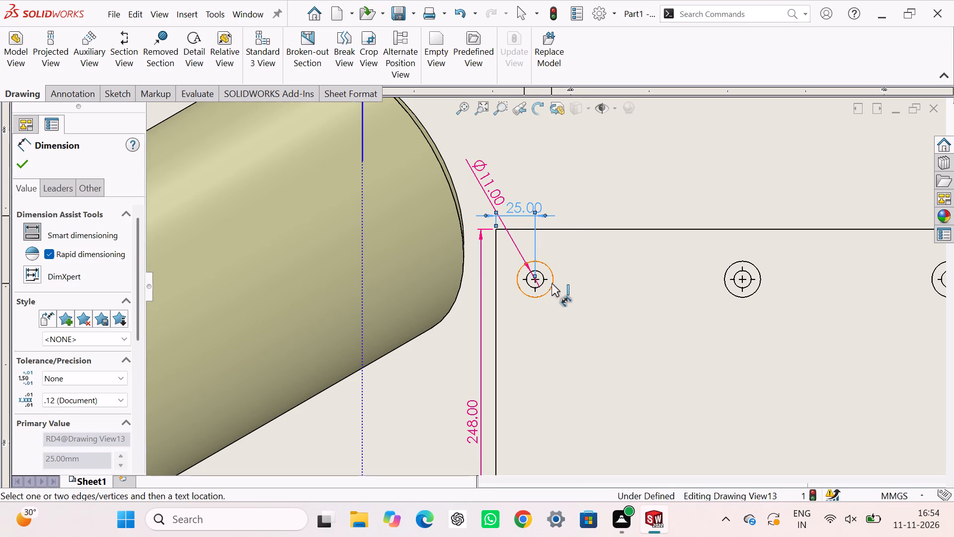
pyautogui.click(552, 283)
pyautogui.click(724, 281)
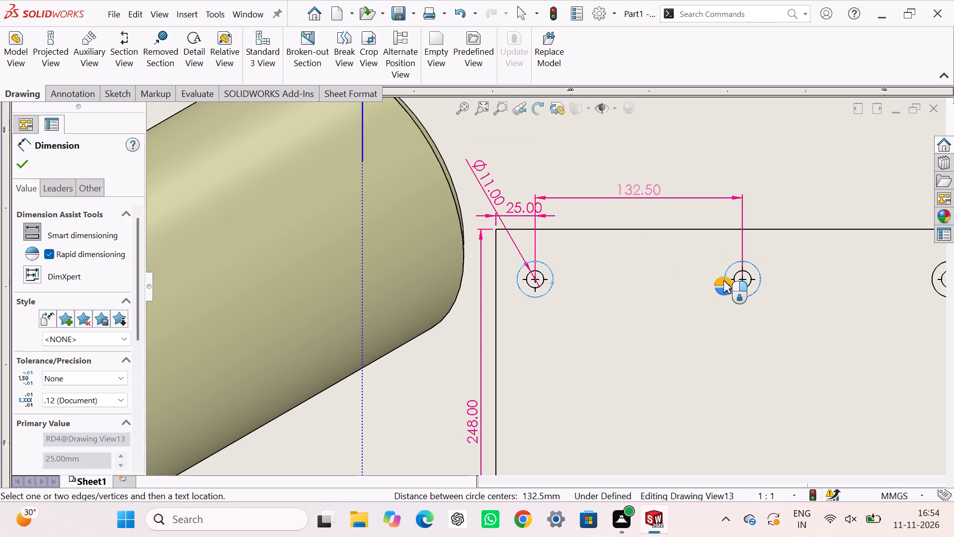
pyautogui.click(681, 217)
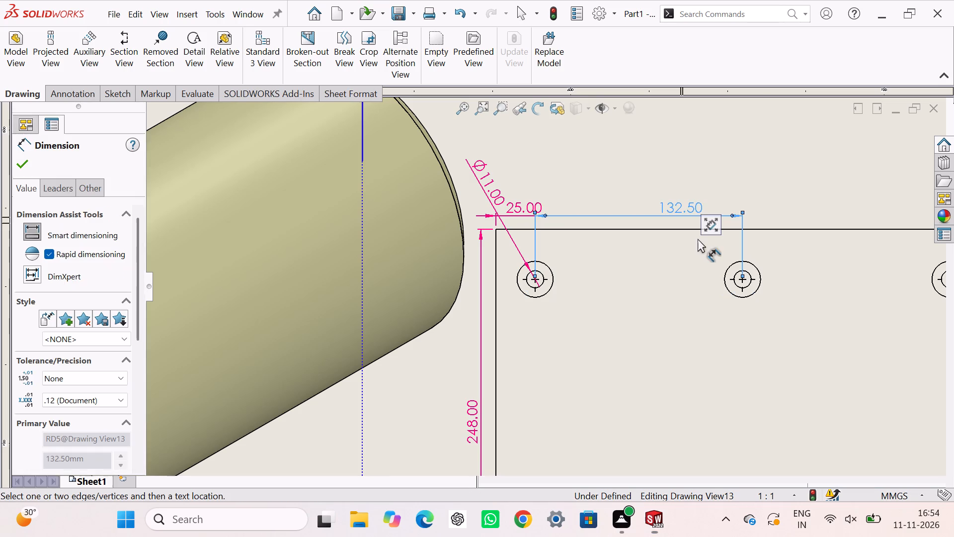
# Dimension the vertical spacing between the two hole rows at the second hole column of Part4's top view.
pyautogui.scroll(7, 698, 239)
pyautogui.scroll(-2, 486, 485)
pyautogui.scroll(-1, 525, 363)
pyautogui.scroll(-1, 557, 319)
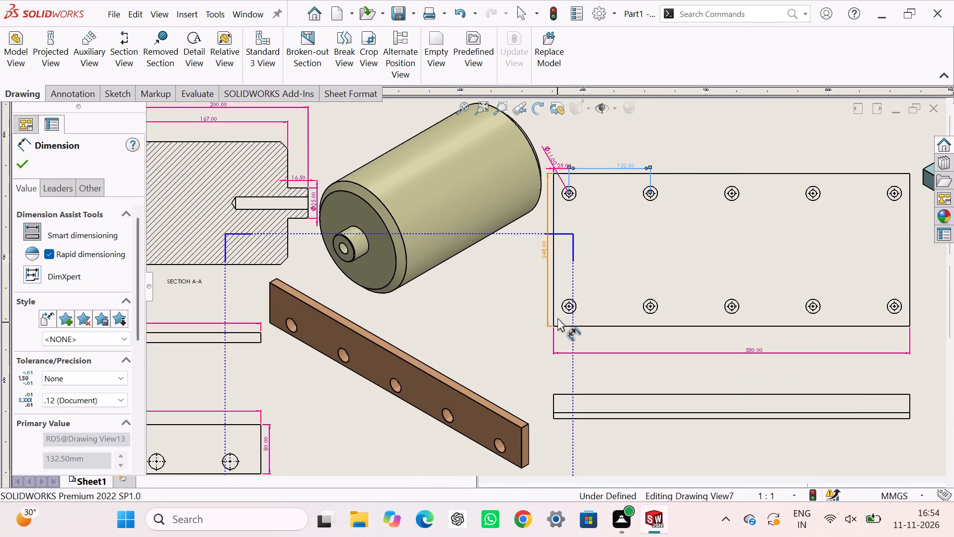
pyautogui.scroll(-1, 557, 318)
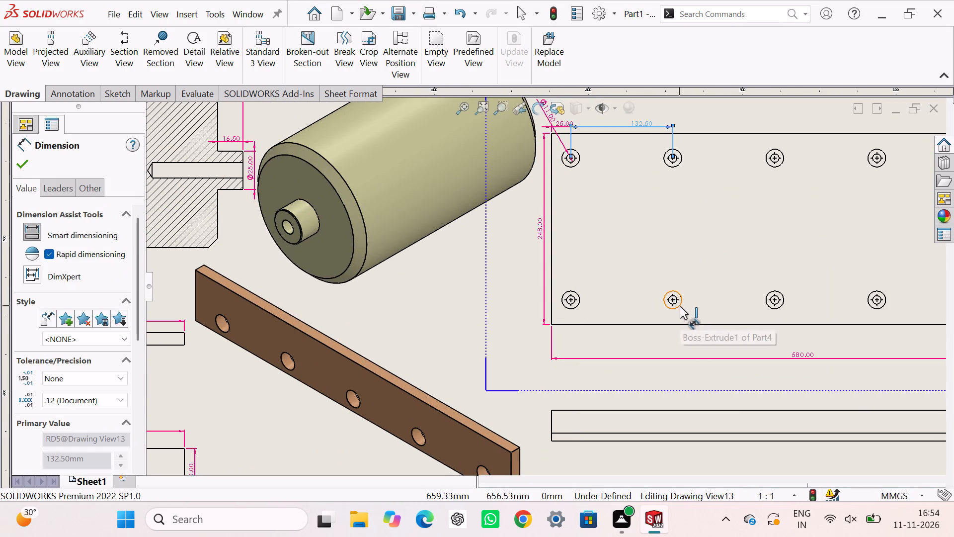
pyautogui.click(680, 306)
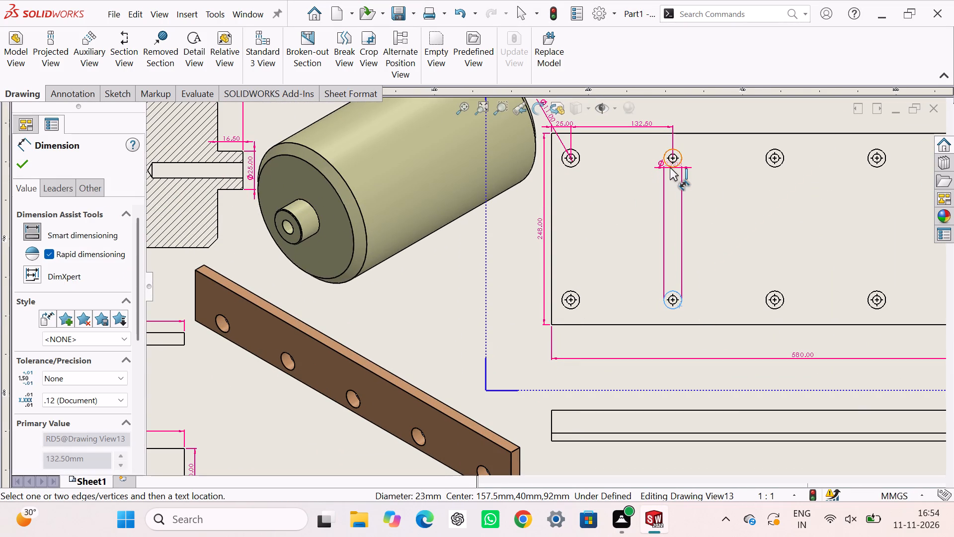
pyautogui.click(670, 168)
pyautogui.click(640, 223)
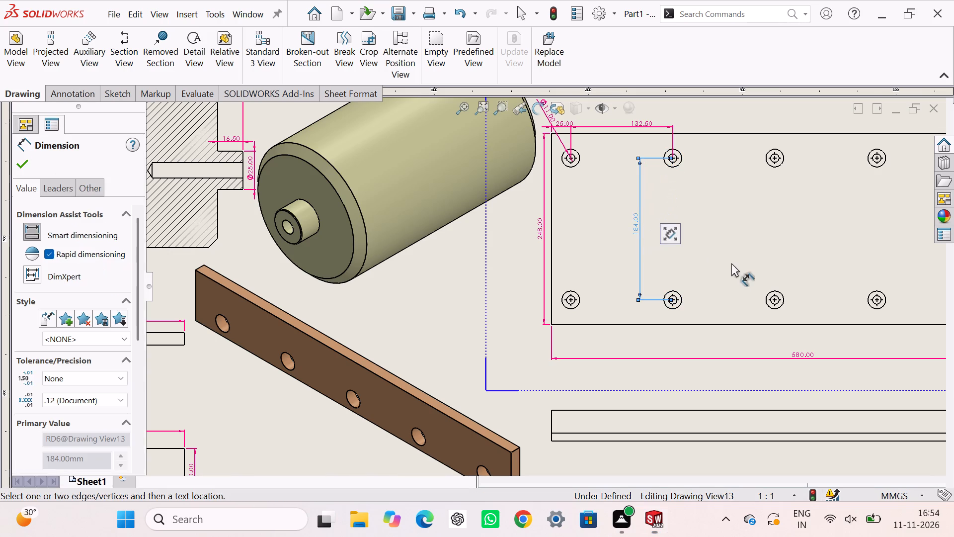
# Dimension the overall height of Part4's front view between its top and bottom edges, placed beside the left end.
pyautogui.scroll(4, 732, 267)
pyautogui.scroll(-5, 628, 389)
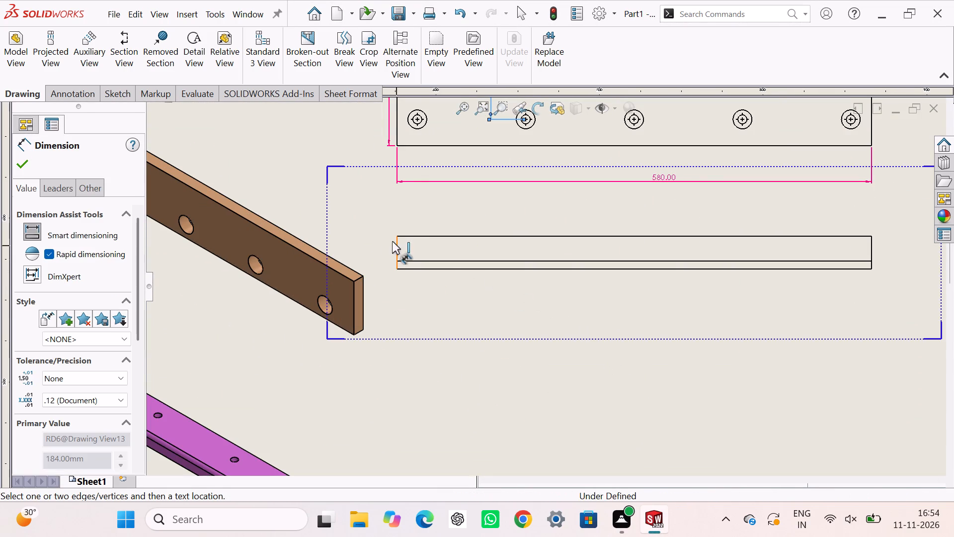
pyautogui.click(411, 235)
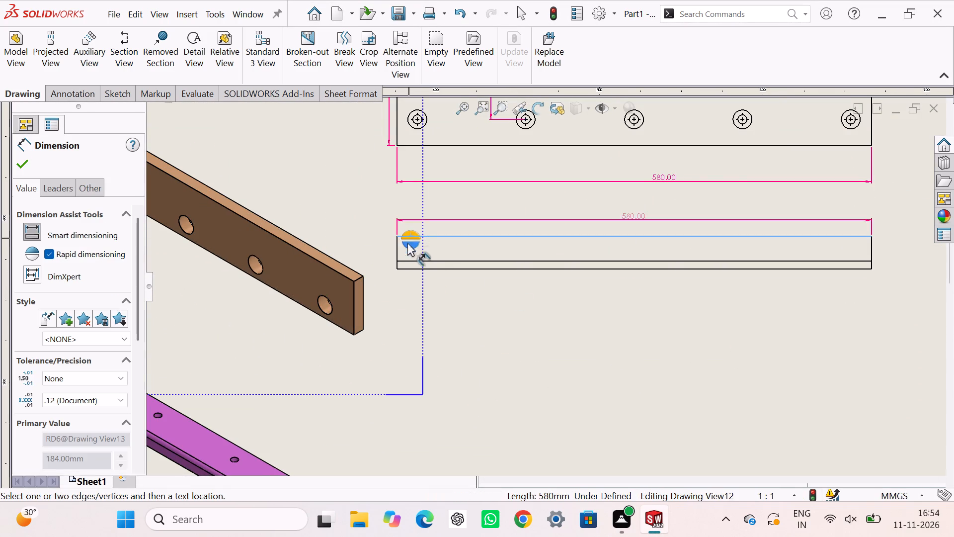
pyautogui.click(405, 268)
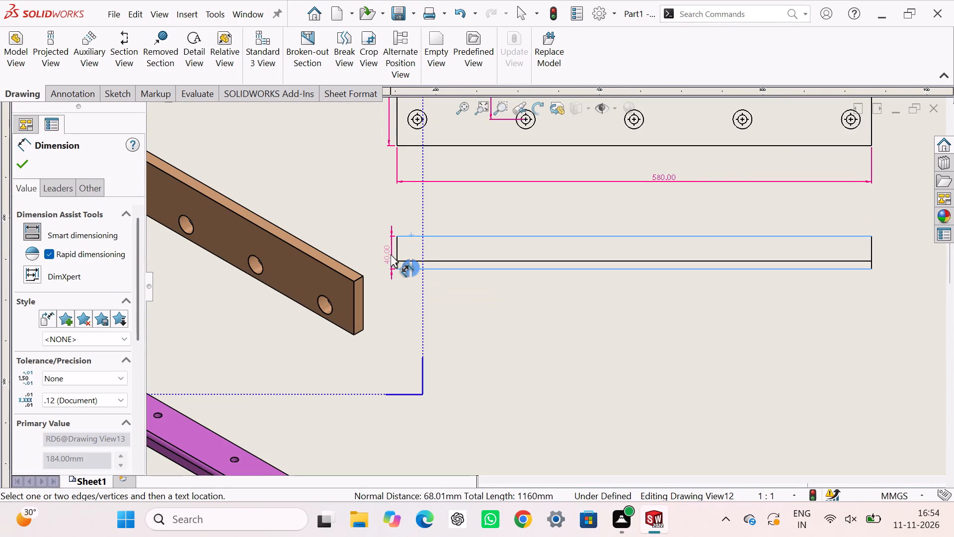
pyautogui.click(391, 254)
# Dimension the overall width of Part4's stepped side view, placed above its top edge.
pyautogui.scroll(3, 784, 284)
pyautogui.scroll(-4, 803, 273)
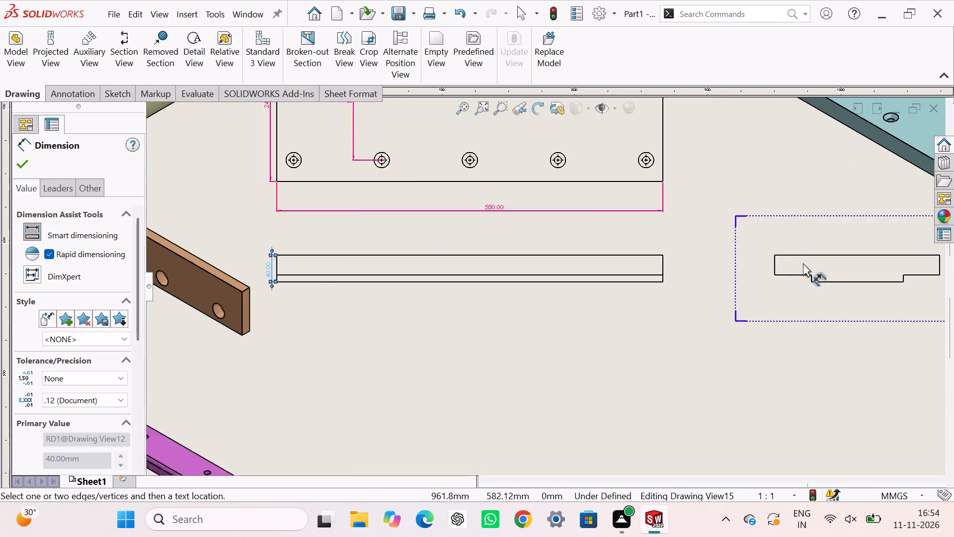
pyautogui.scroll(-1, 803, 263)
pyautogui.click(754, 254)
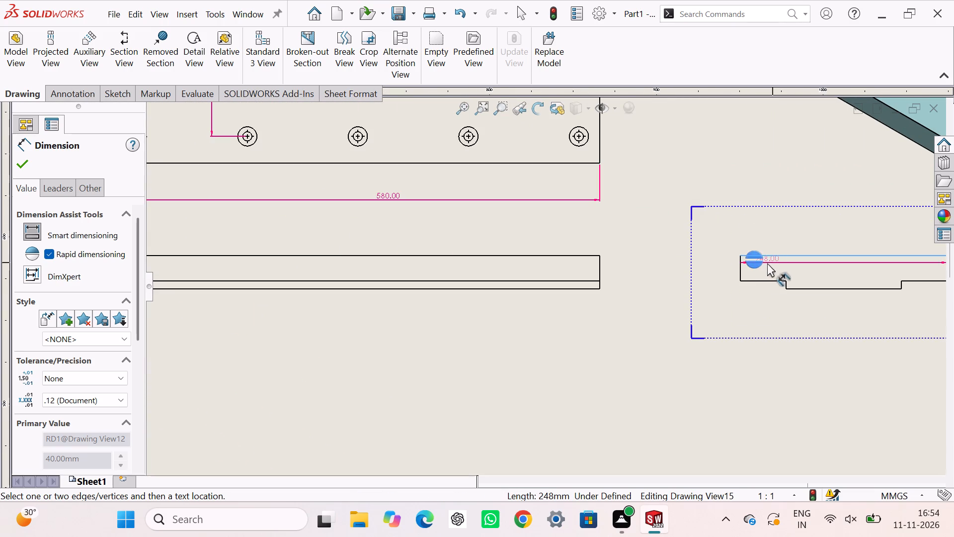
pyautogui.click(860, 233)
# Dimension the overall height of Part4's stepped side view from the bottom edge to the top edge, placed on its left.
pyautogui.scroll(3, 668, 200)
pyautogui.scroll(-6, 720, 285)
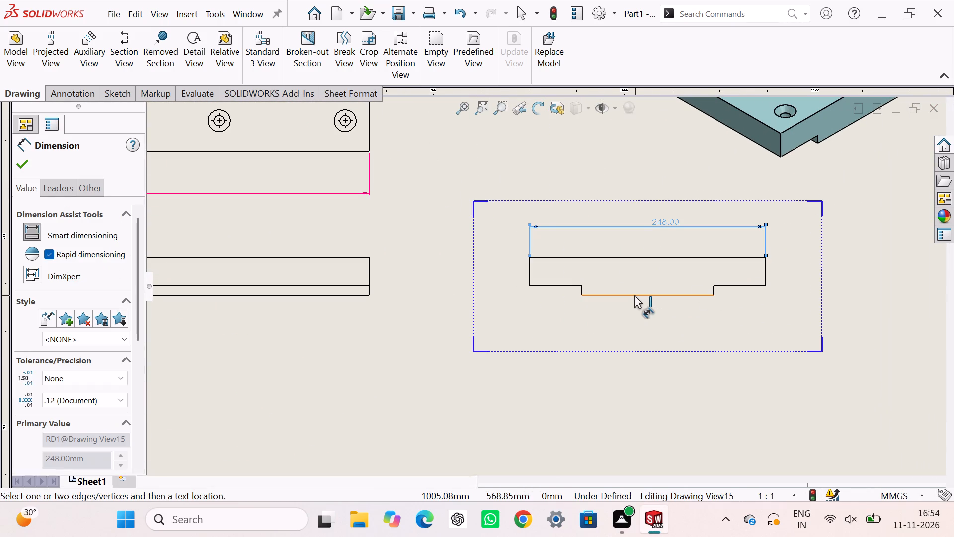
pyautogui.click(634, 295)
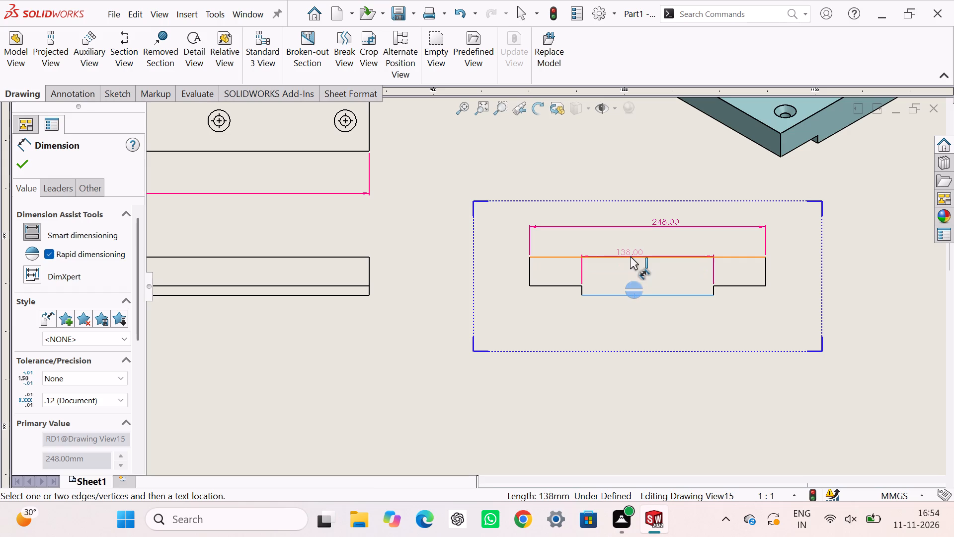
pyautogui.click(630, 257)
pyautogui.click(508, 271)
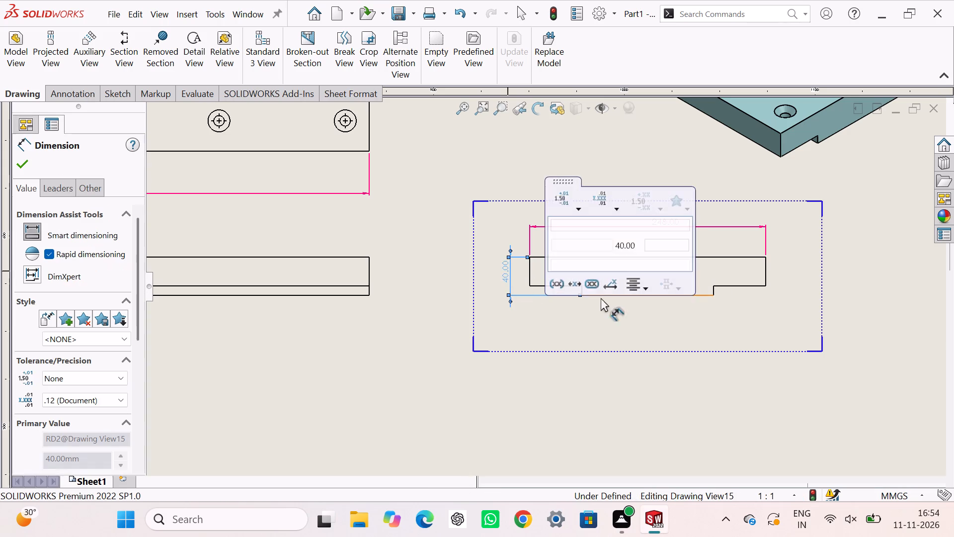
# Dimension the width of the lower step in Part4's stepped side view, placed below its bottom edge.
pyautogui.click(682, 296)
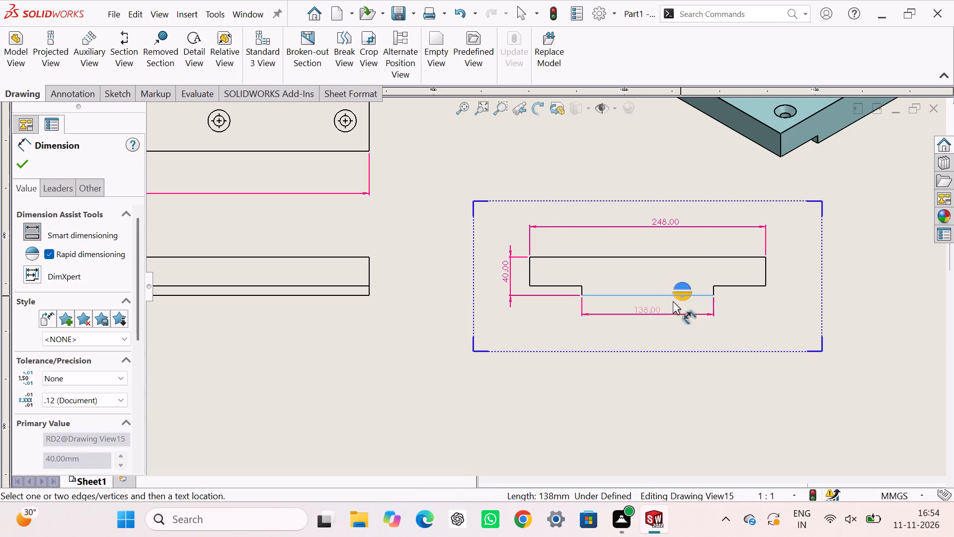
pyautogui.click(652, 318)
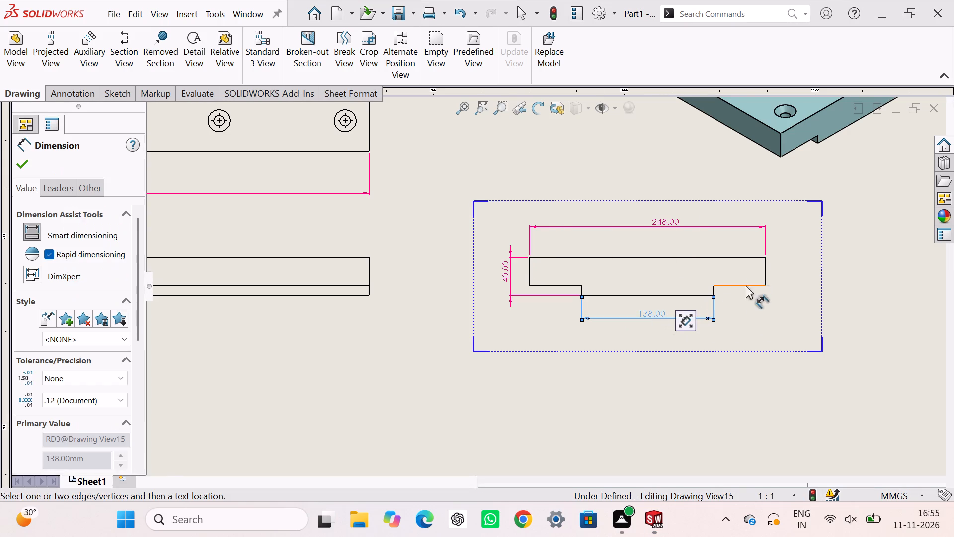
# Dimension the step height between the bottom edge and the shoulder edge of Part4's side view, placed on its right.
pyautogui.click(695, 294)
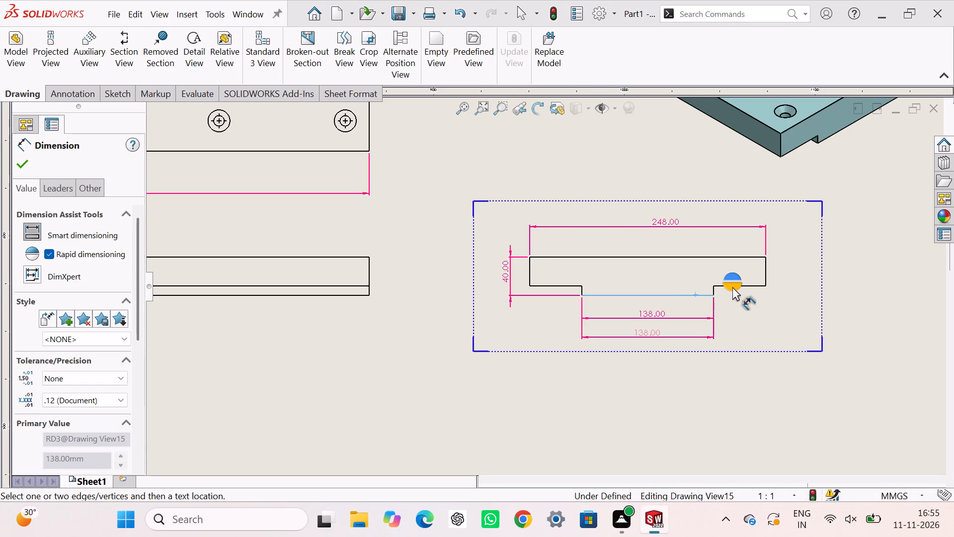
pyautogui.click(752, 285)
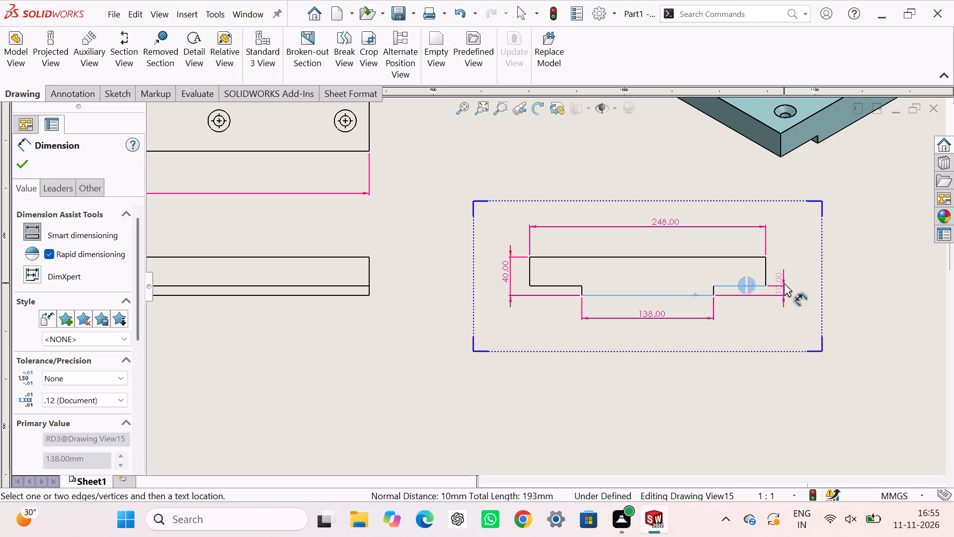
pyautogui.click(792, 271)
pyautogui.scroll(3, 640, 354)
pyautogui.scroll(-1, 635, 336)
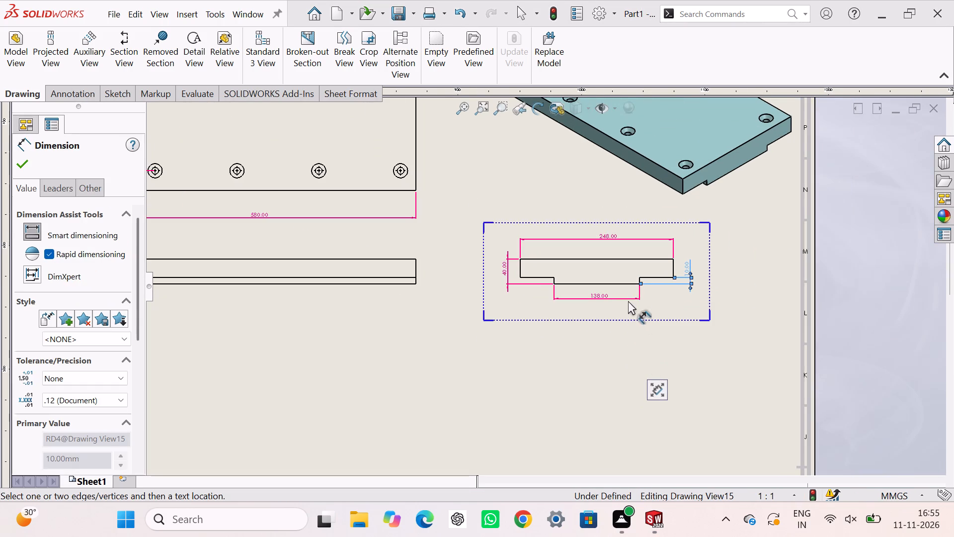
pyautogui.scroll(-3, 628, 292)
pyautogui.scroll(10, 625, 282)
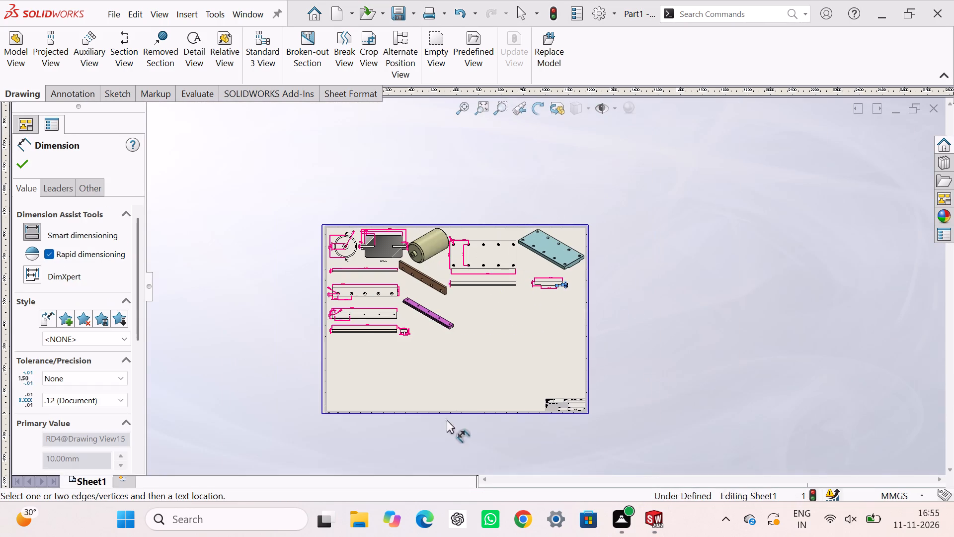
pyautogui.press('Escape')
pyautogui.press('Escape')
pyautogui.scroll(-2, 436, 351)
pyautogui.press('Escape')
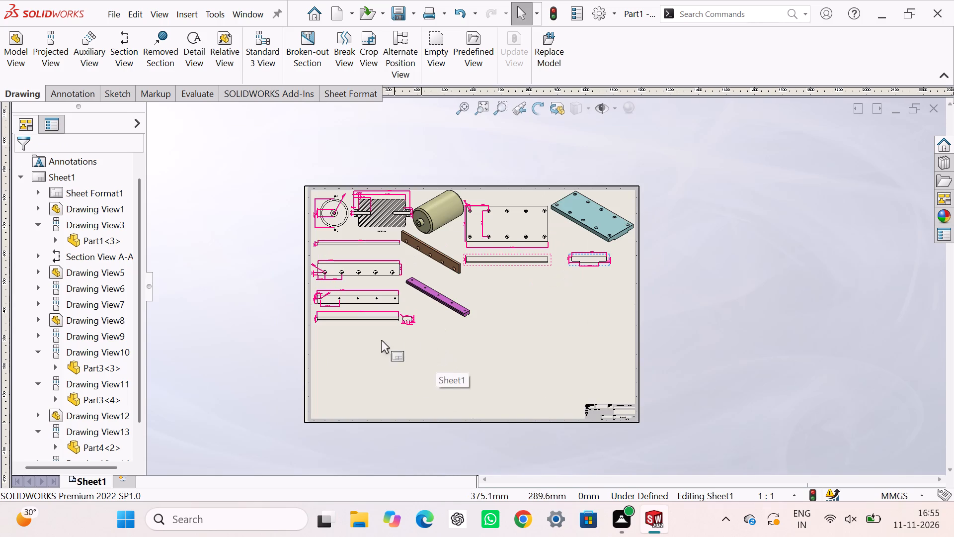
# Move Part3's two dimensioned orthographic views further down the sheet, spacing them apart from each other.
pyautogui.click(356, 324)
pyautogui.moveTo(356, 324); pyautogui.dragTo(359, 375)
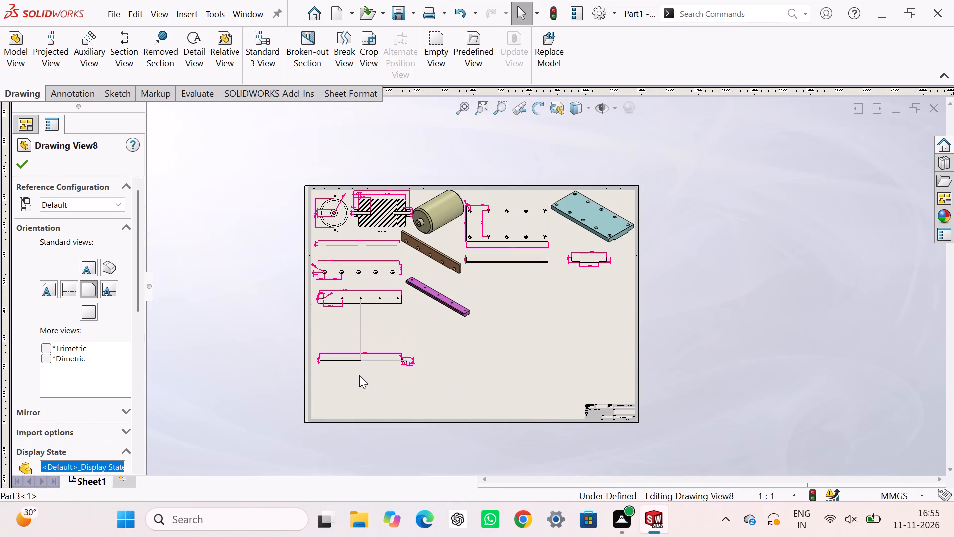
pyautogui.moveTo(359, 375); pyautogui.dragTo(362, 354)
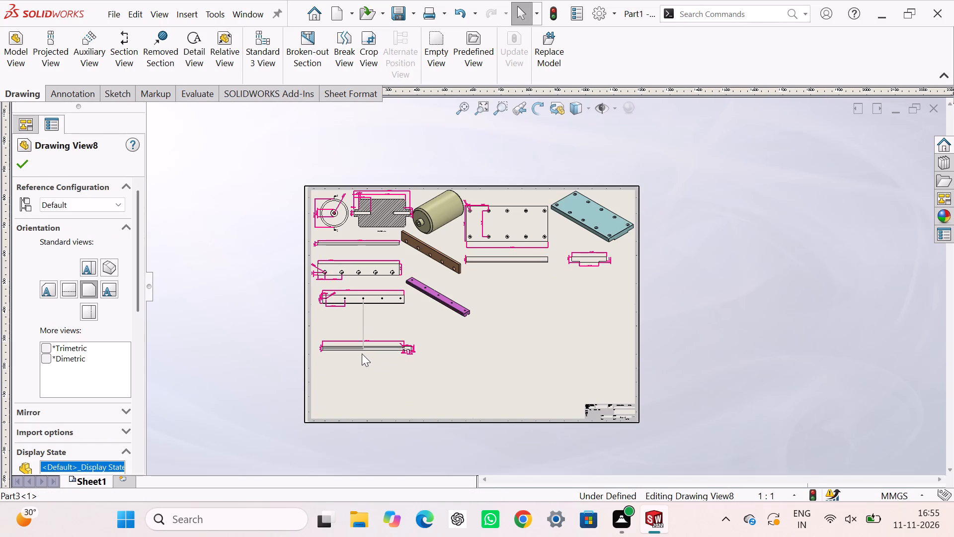
pyautogui.moveTo(362, 354); pyautogui.dragTo(359, 361)
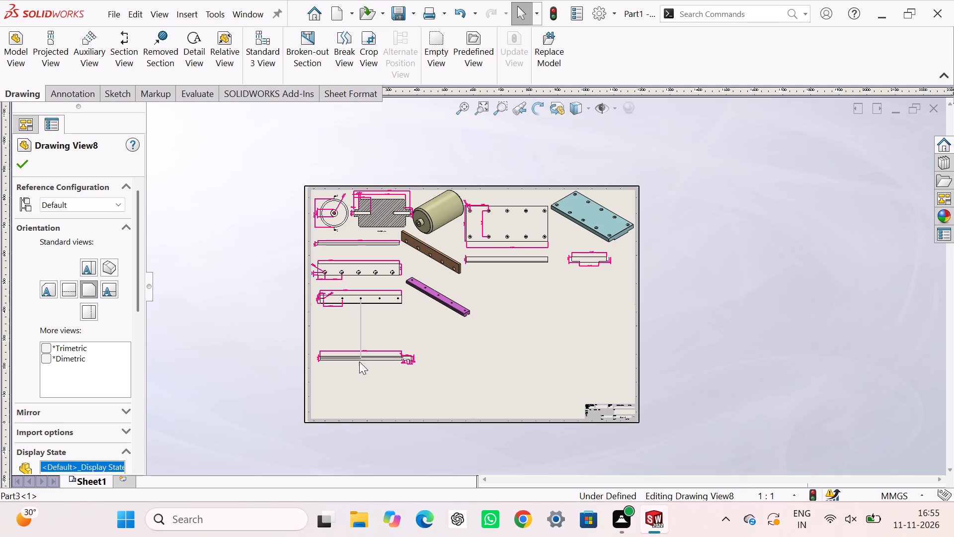
pyautogui.moveTo(359, 361); pyautogui.dragTo(359, 354)
pyautogui.moveTo(350, 308); pyautogui.dragTo(350, 309)
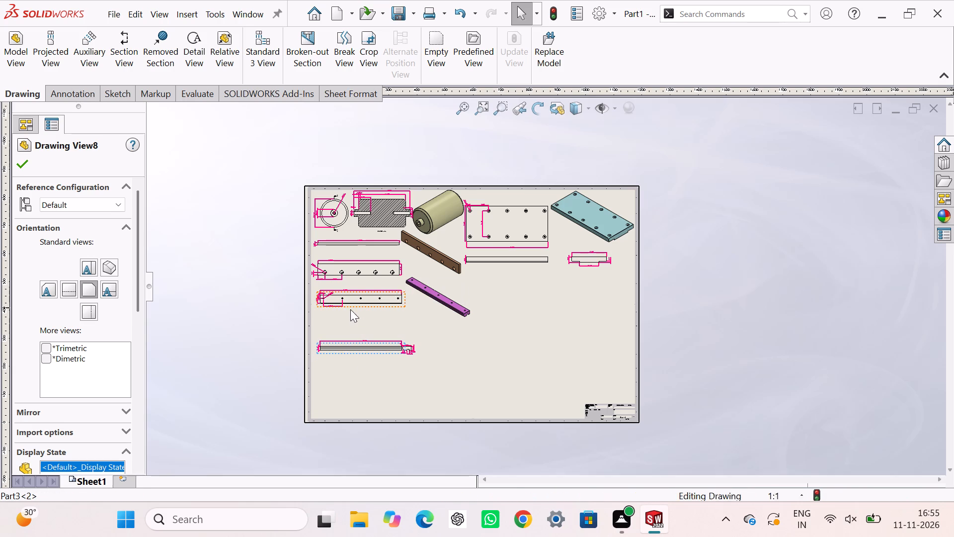
pyautogui.moveTo(350, 309); pyautogui.dragTo(350, 327)
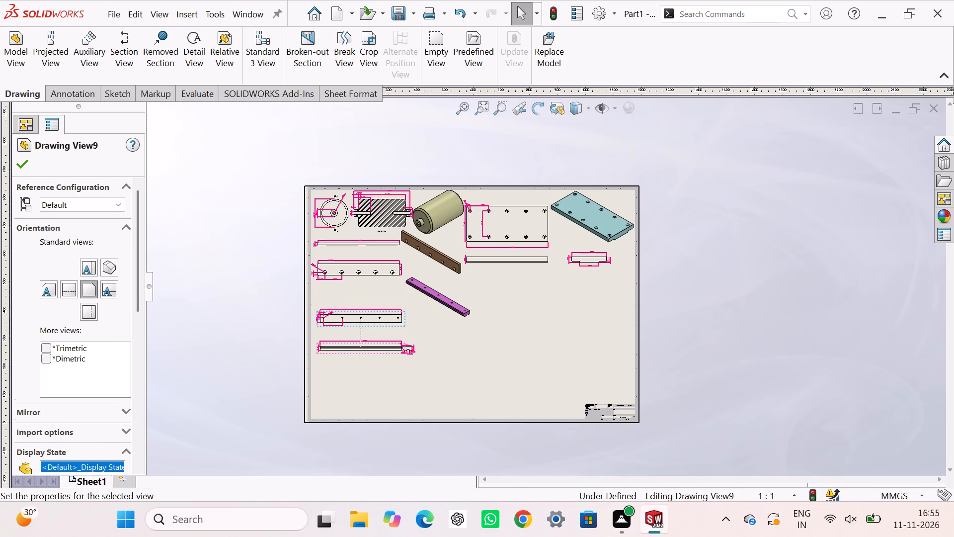
# Move Part3's purple shaded isometric down beside its orthographic views, leaving a gap to their right.
pyautogui.moveTo(444, 318); pyautogui.dragTo(443, 351)
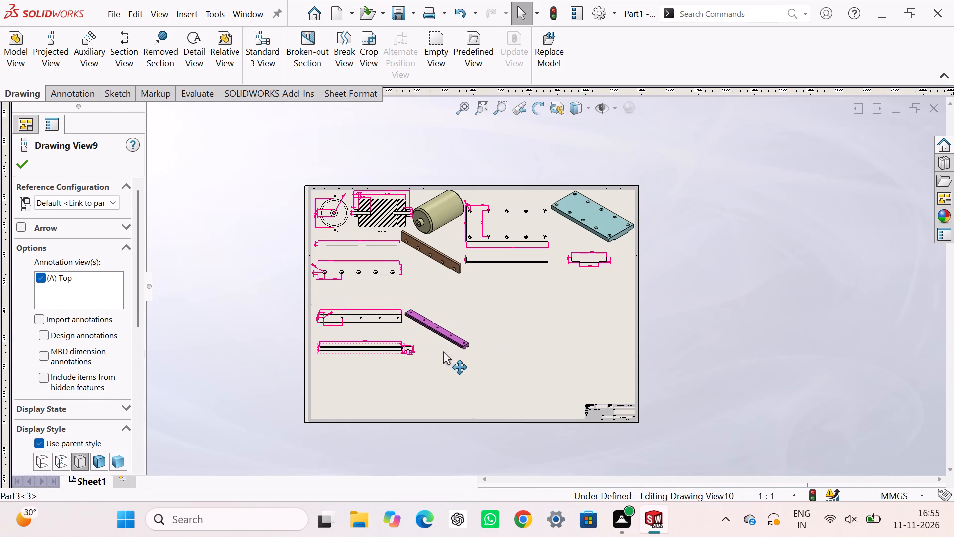
pyautogui.moveTo(443, 351); pyautogui.dragTo(442, 351)
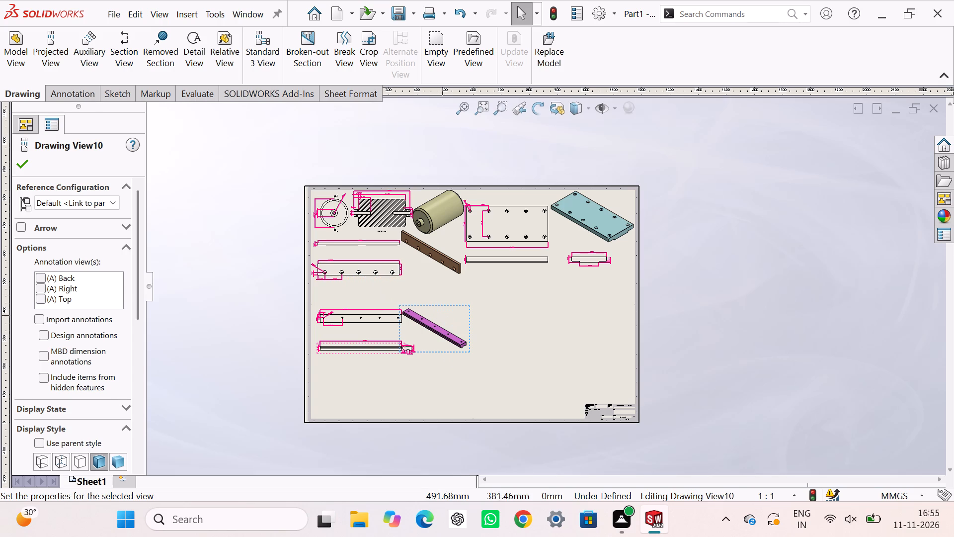
pyautogui.moveTo(467, 313); pyautogui.dragTo(477, 316)
pyautogui.press('Escape')
# Move Part2's dimensioned hole view and its thin edge view down, away from the roller views above.
pyautogui.moveTo(357, 278); pyautogui.dragTo(357, 294)
pyautogui.moveTo(359, 252); pyautogui.dragTo(357, 260)
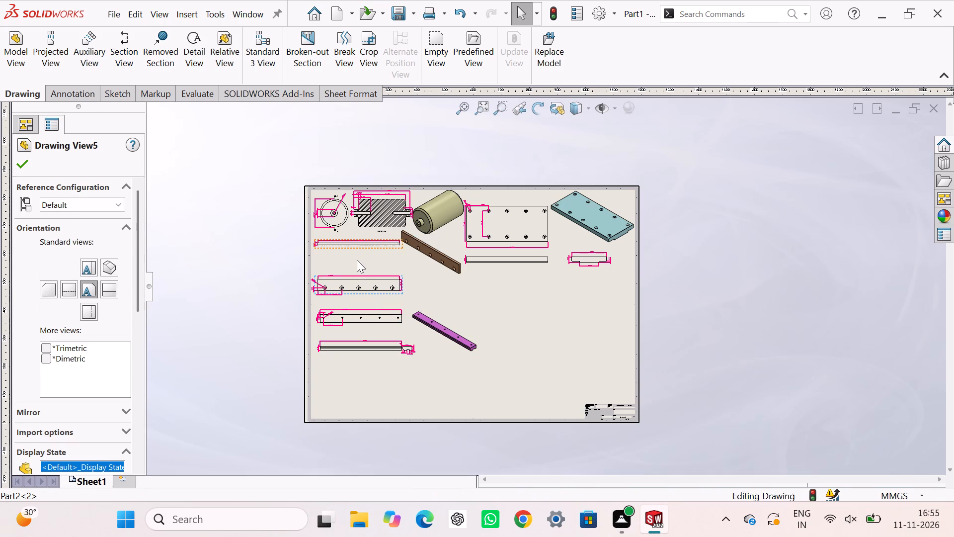
pyautogui.moveTo(357, 260); pyautogui.dragTo(353, 273)
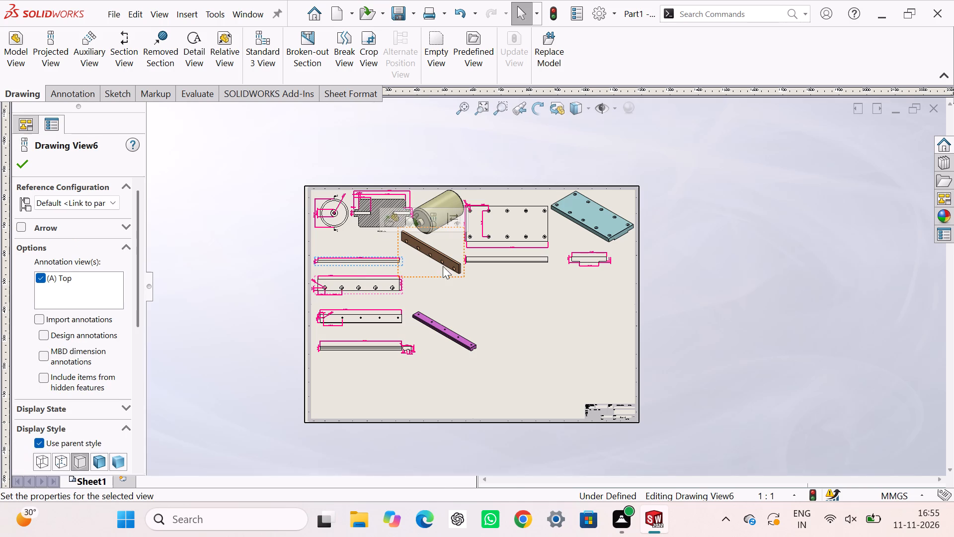
# Move Part2's brown shaded isometric down beside its orthographic views, clear of the roller isometric.
pyautogui.moveTo(438, 273); pyautogui.dragTo(438, 292)
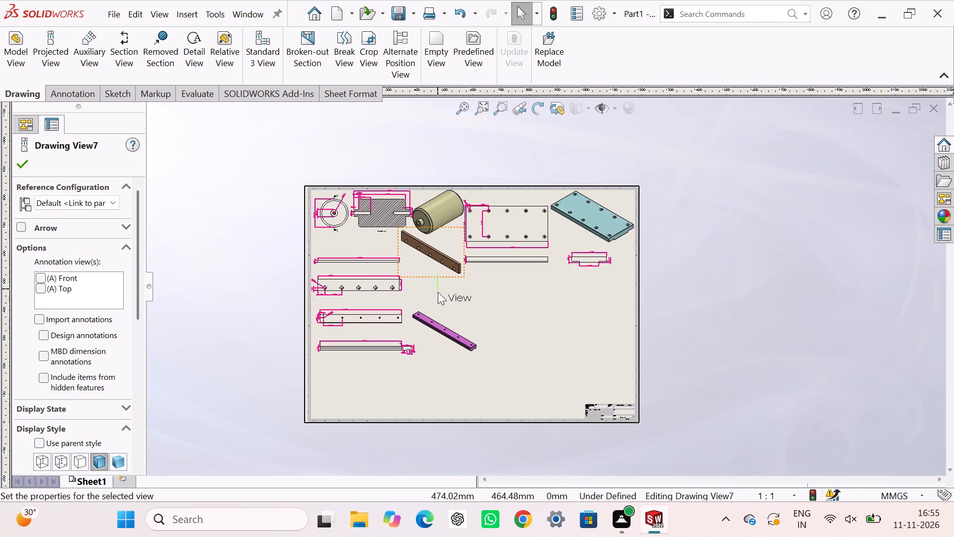
pyautogui.moveTo(438, 292); pyautogui.dragTo(408, 266)
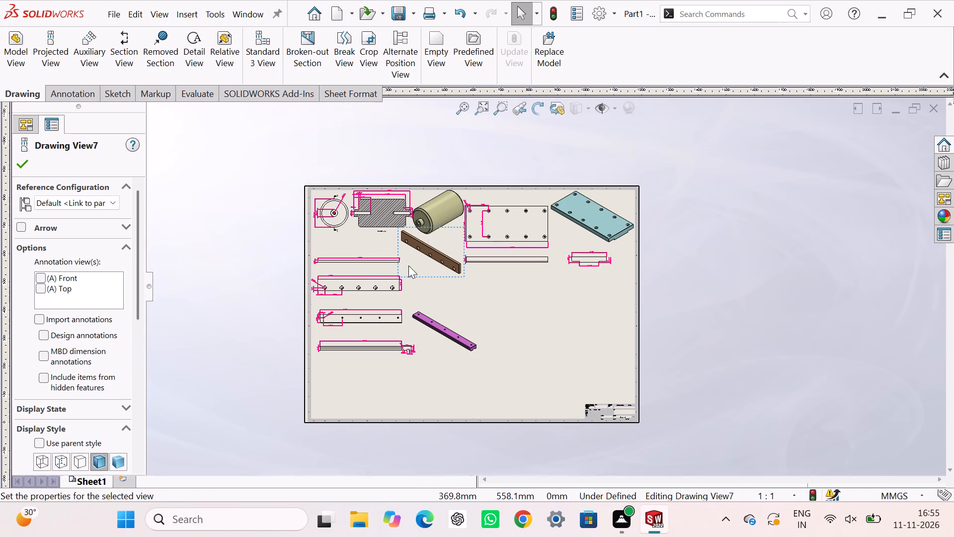
pyautogui.moveTo(429, 275); pyautogui.dragTo(433, 294)
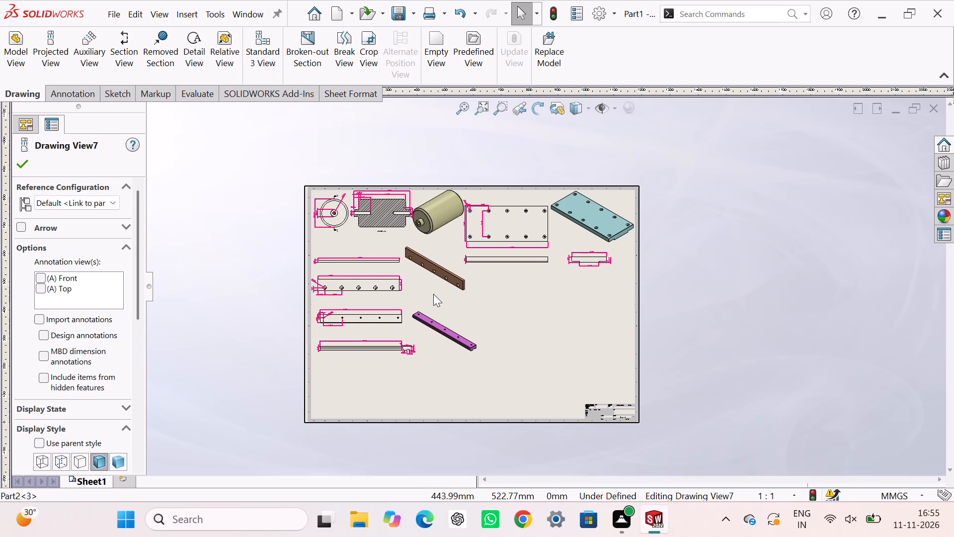
pyautogui.moveTo(433, 294); pyautogui.dragTo(433, 297)
pyautogui.press('Escape')
pyautogui.press('Escape')
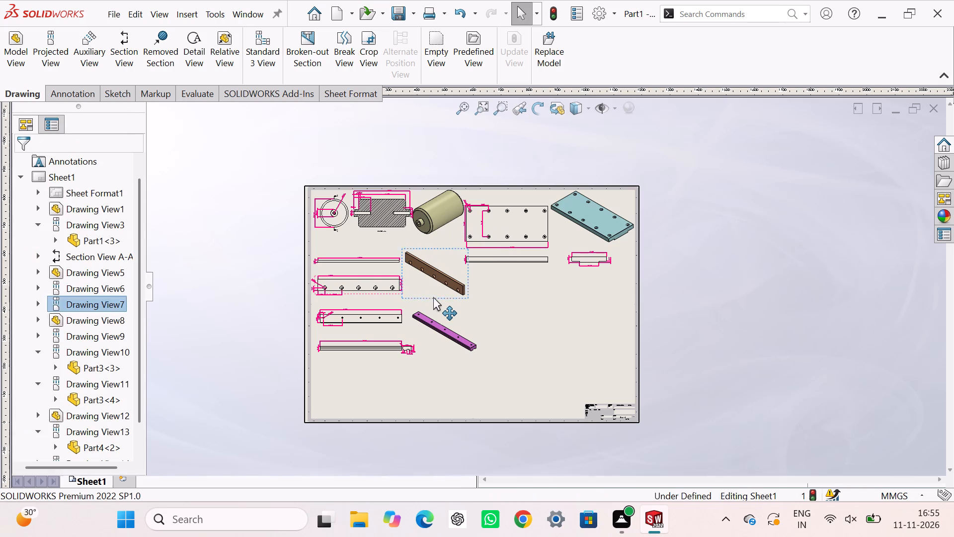
pyautogui.press('Escape')
pyautogui.press('Escape')
pyautogui.press('Escape')
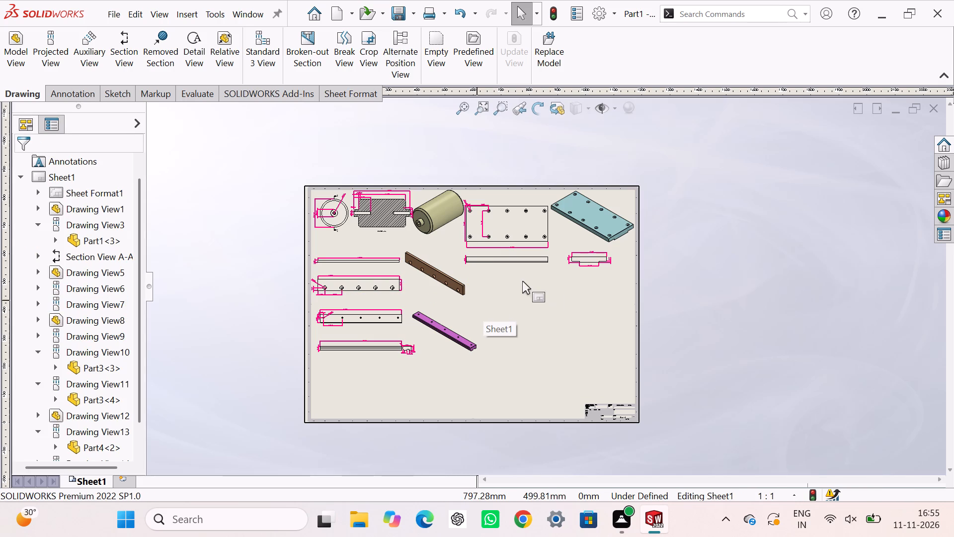
# Insert a front model view of Part5 at custom scale 2:1 below Part3's views, near the sheet's left edge.
pyautogui.scroll(-1, 496, 291)
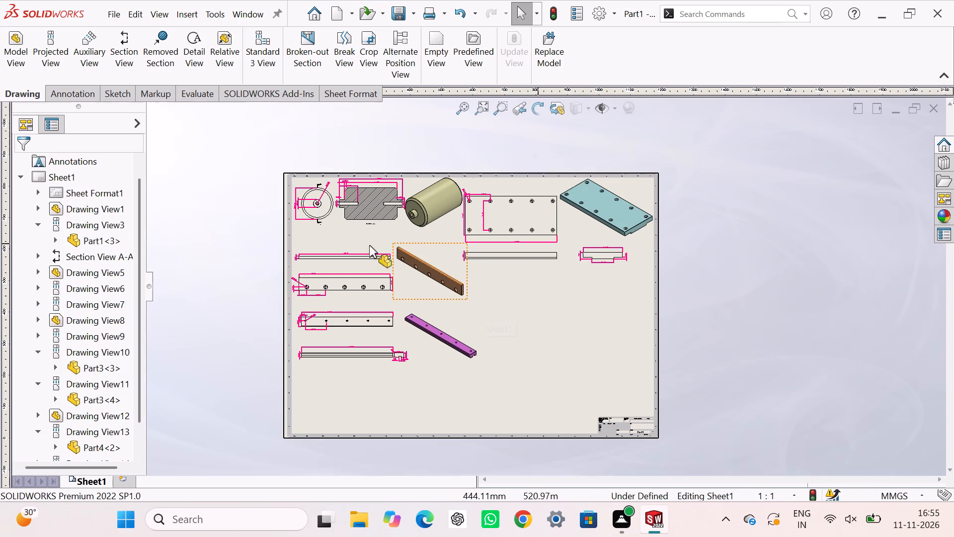
pyautogui.click(18, 42)
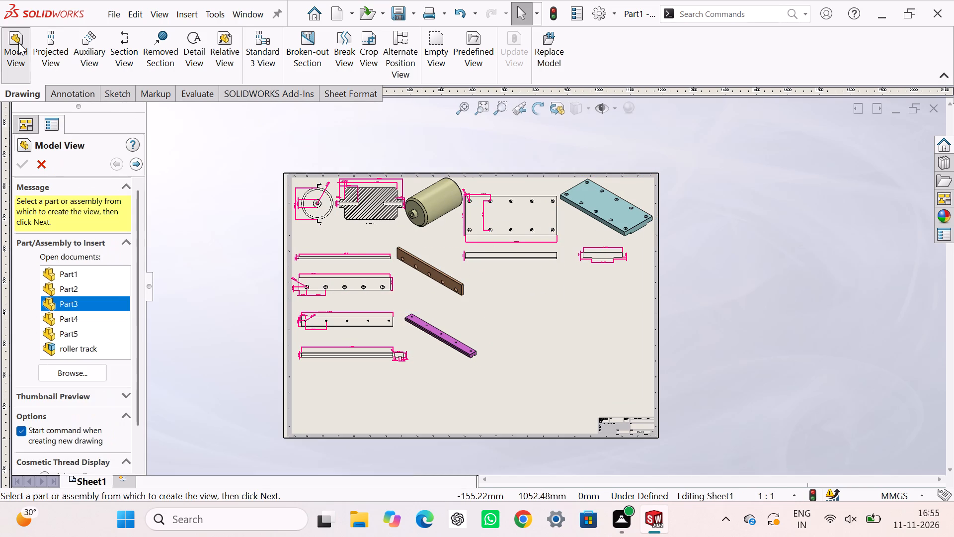
pyautogui.click(78, 332)
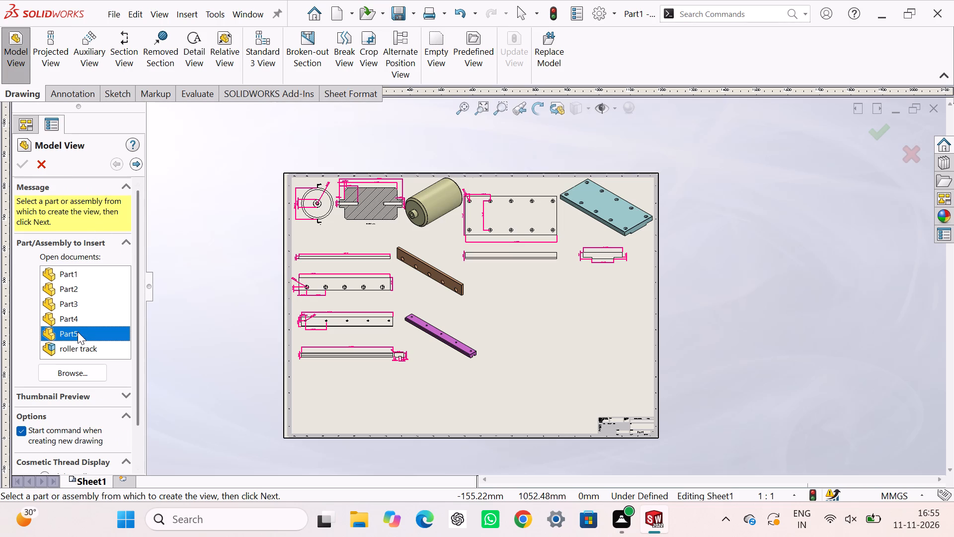
pyautogui.doubleClick(111, 335)
pyautogui.moveTo(310, 391); pyautogui.dragTo(311, 334, button='middle')
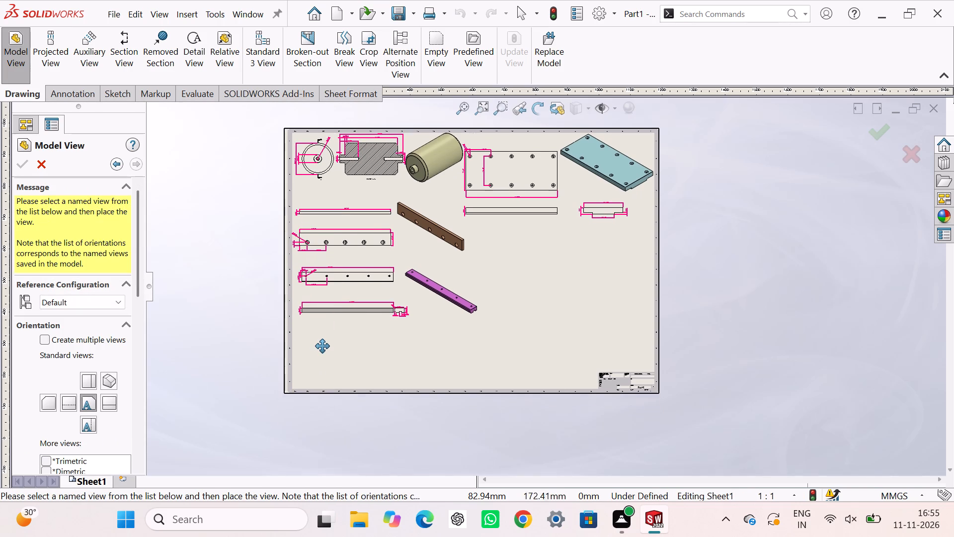
pyautogui.moveTo(311, 334); pyautogui.dragTo(311, 323, button='middle')
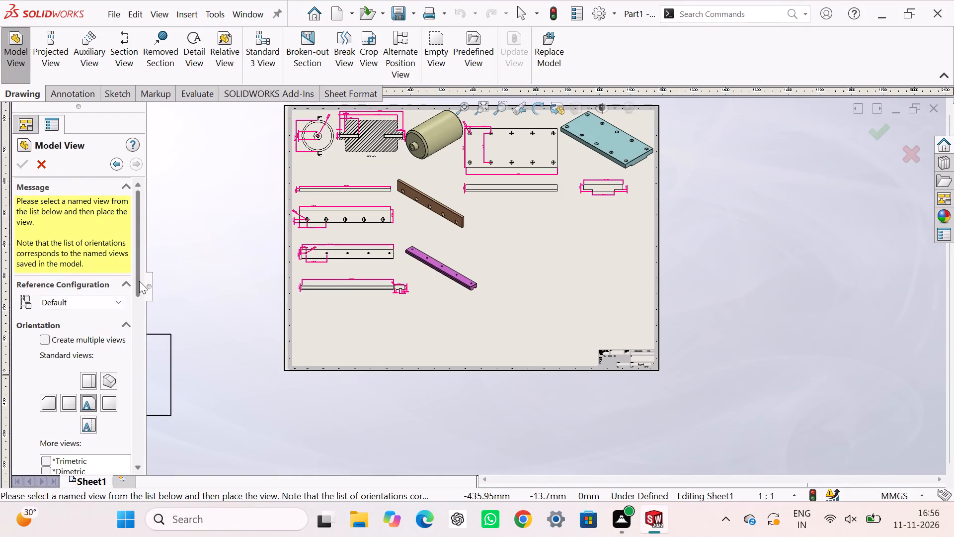
pyautogui.moveTo(139, 281); pyautogui.dragTo(141, 400)
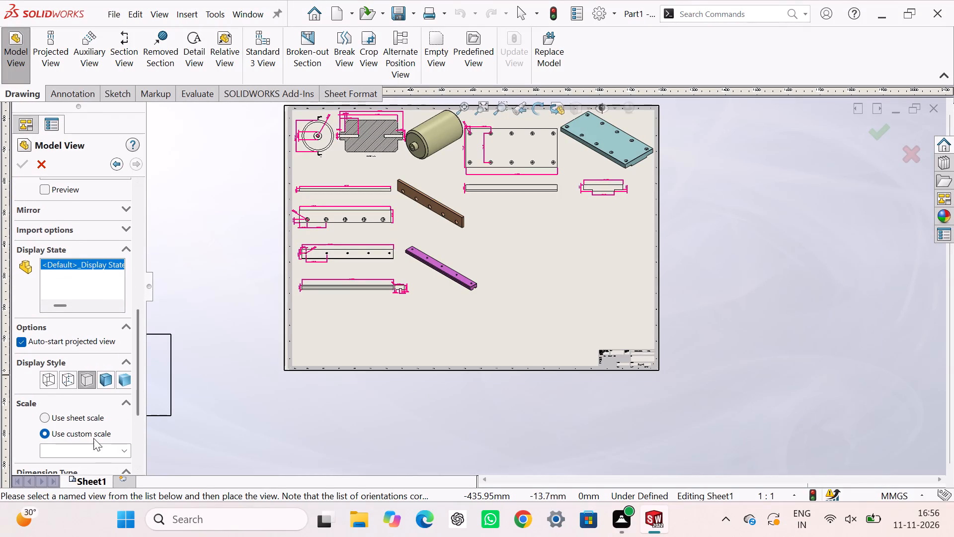
pyautogui.click(86, 431)
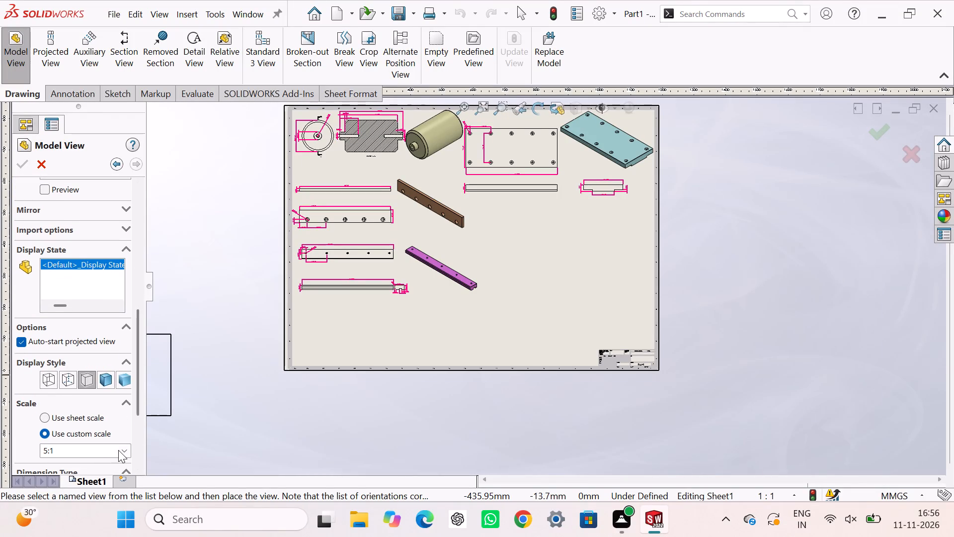
pyautogui.click(118, 449)
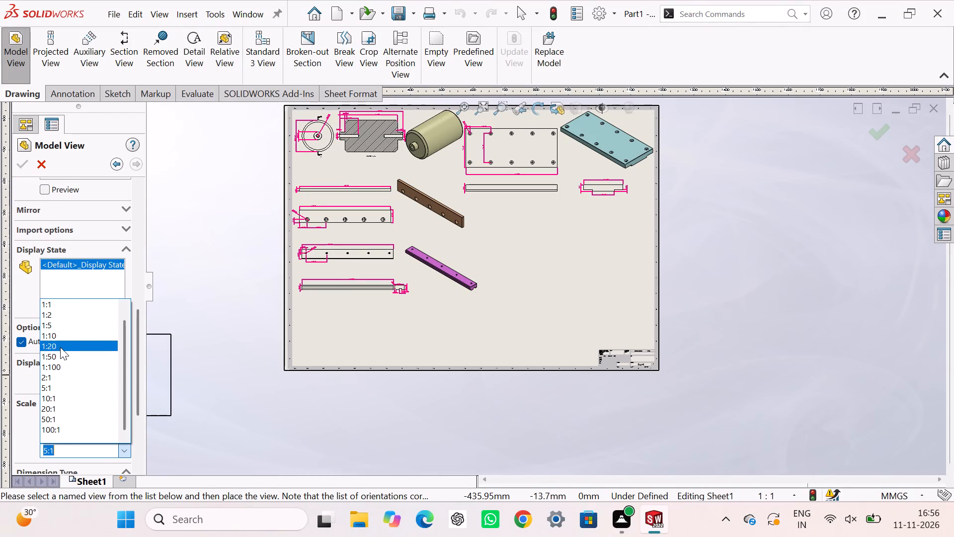
pyautogui.click(58, 378)
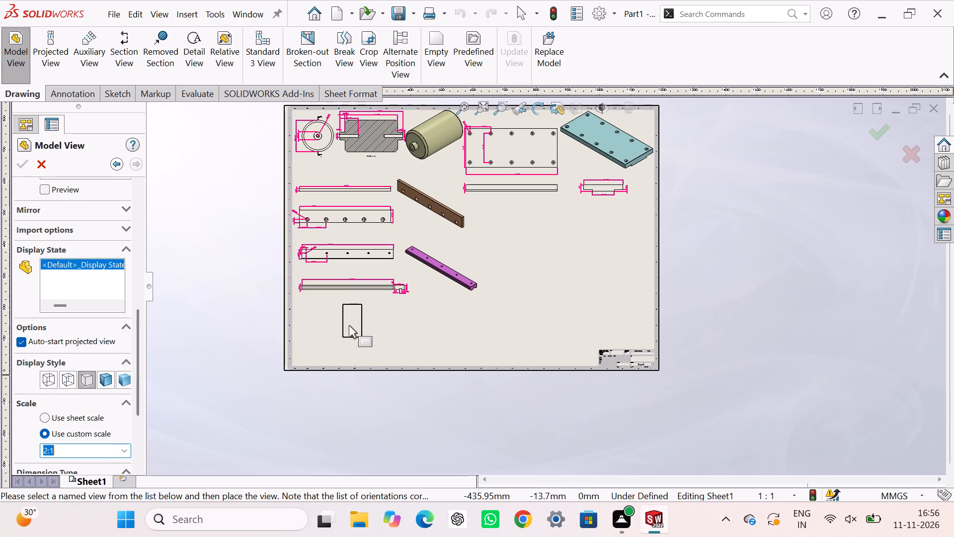
pyautogui.click(315, 337)
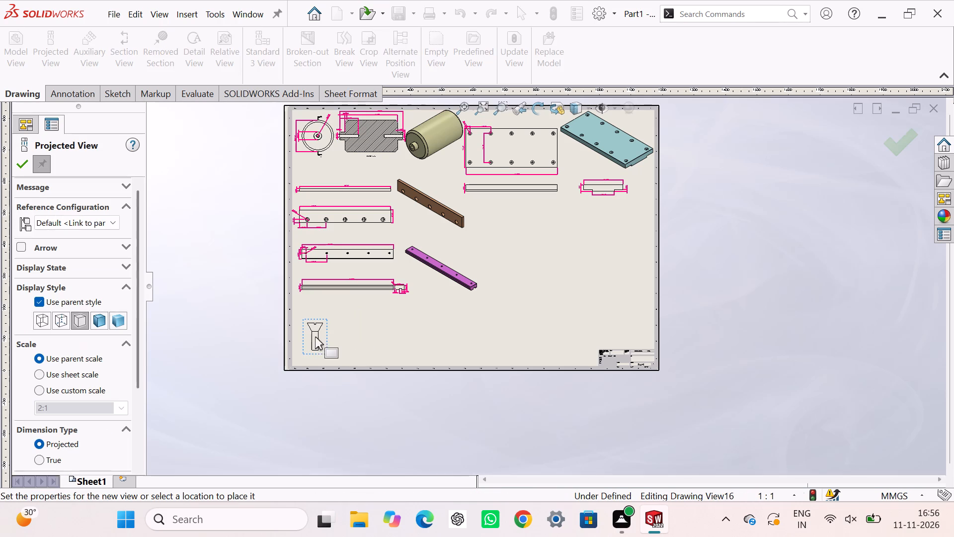
pyautogui.press('Escape')
pyautogui.press('Escape')
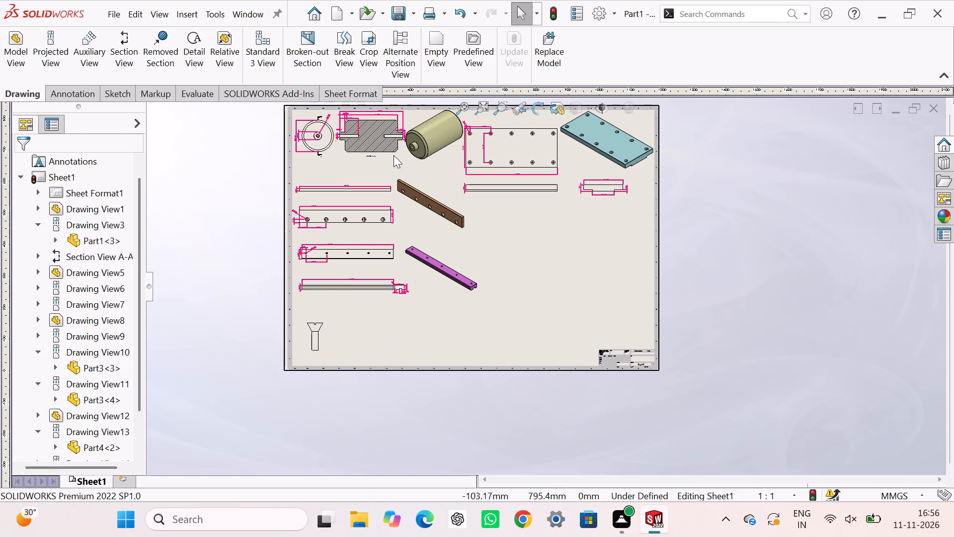
# Project an isometric view of Part5 from its front view, place it alongside, and display it shaded with edges.
pyautogui.click(58, 50)
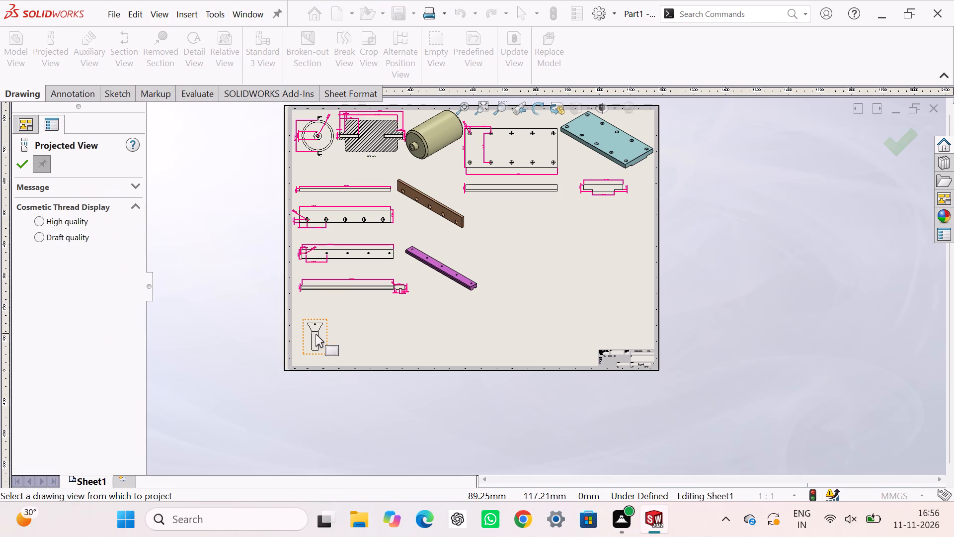
pyautogui.click(316, 334)
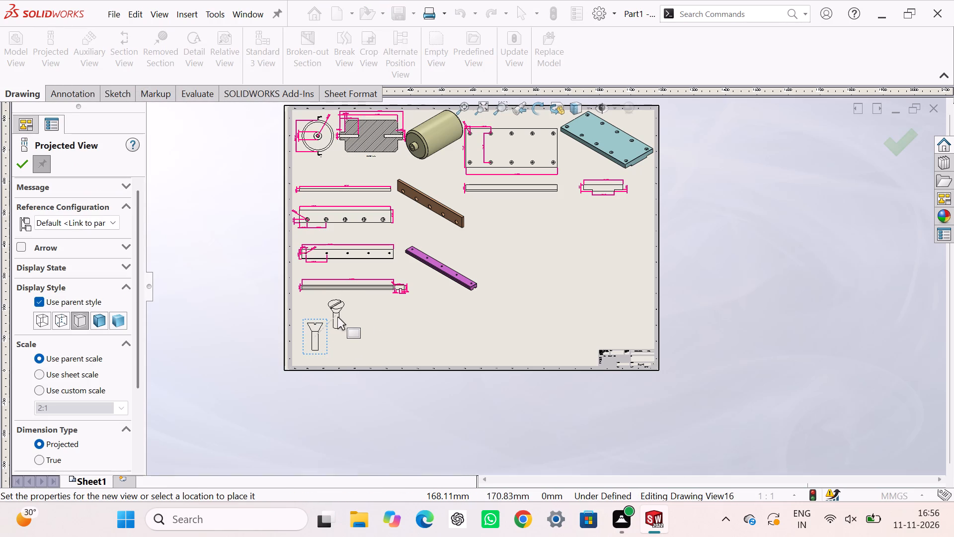
pyautogui.keyDown('ctrl'); pyautogui.click(374, 334); pyautogui.keyUp('ctrl')
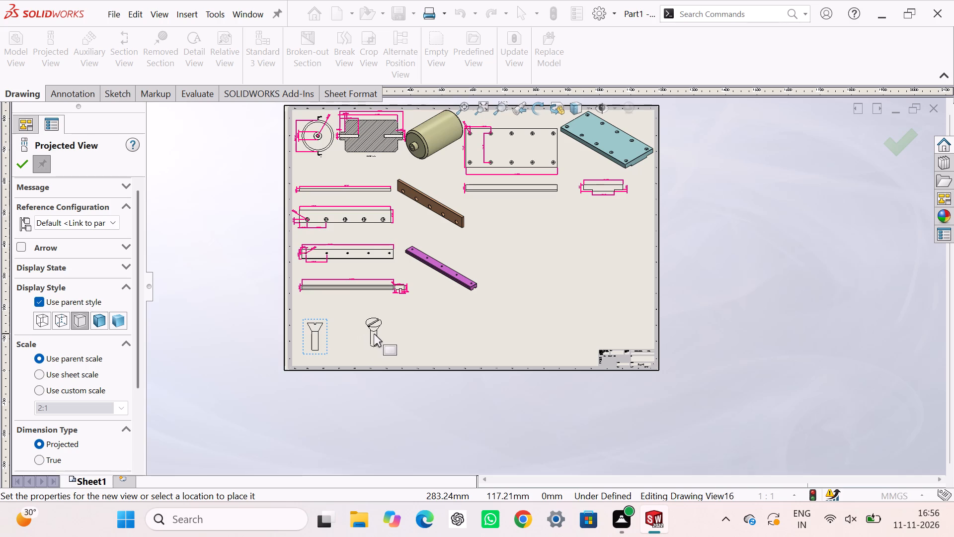
pyautogui.press('Escape')
pyautogui.click(372, 331)
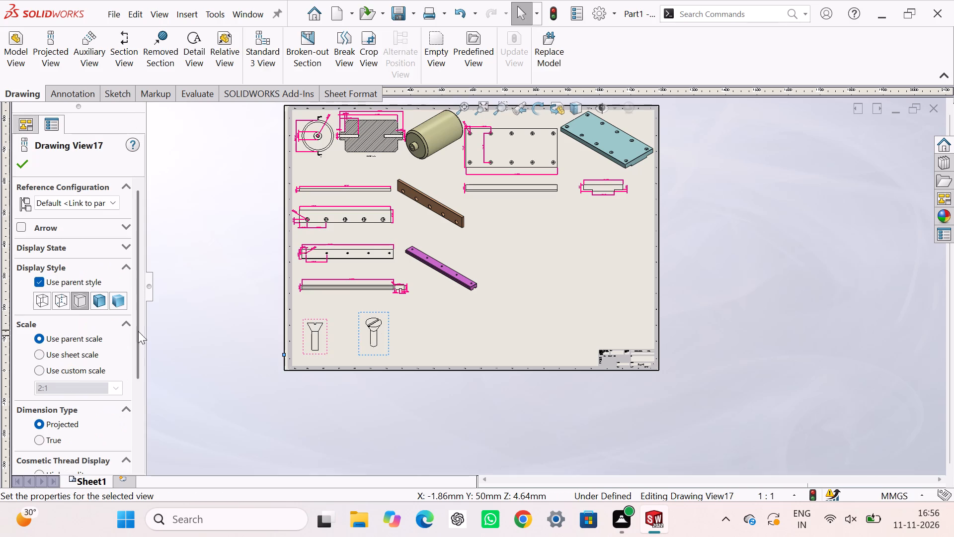
pyautogui.click(104, 304)
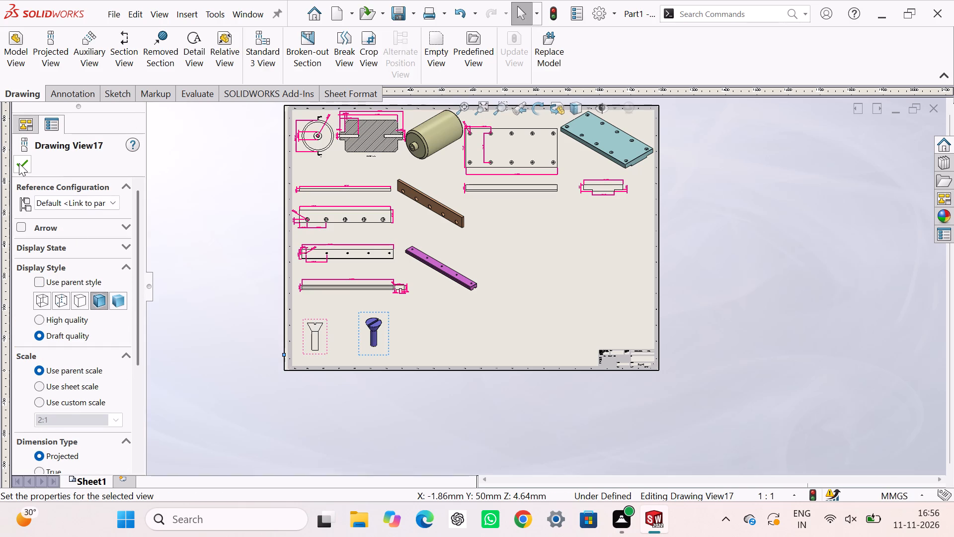
pyautogui.click(19, 163)
# Dimension the shank diameter and shank length of the Part5 screw in its front view.
pyautogui.scroll(-6, 328, 362)
pyautogui.click(204, 312)
pyautogui.moveTo(196, 326); pyautogui.dragTo(225, 214, button='right')
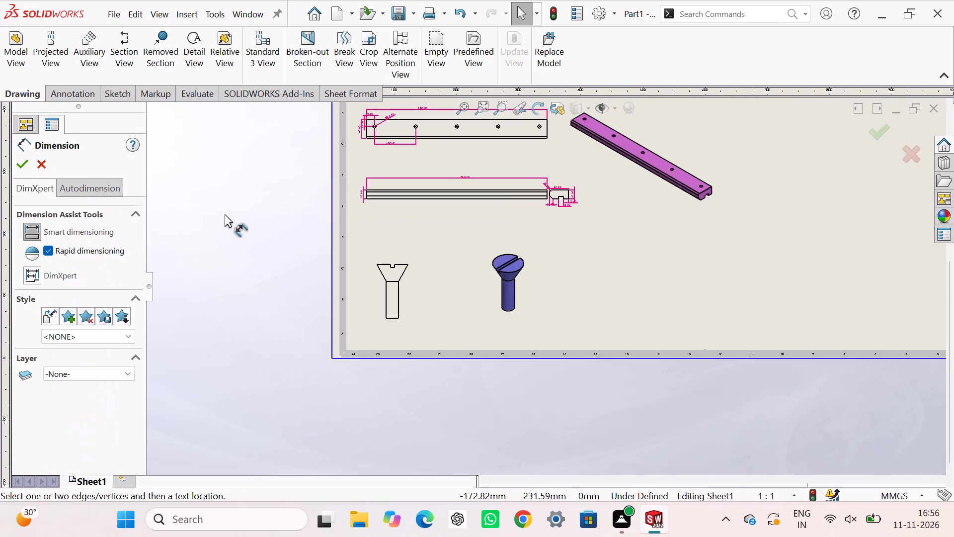
pyautogui.scroll(-5, 397, 317)
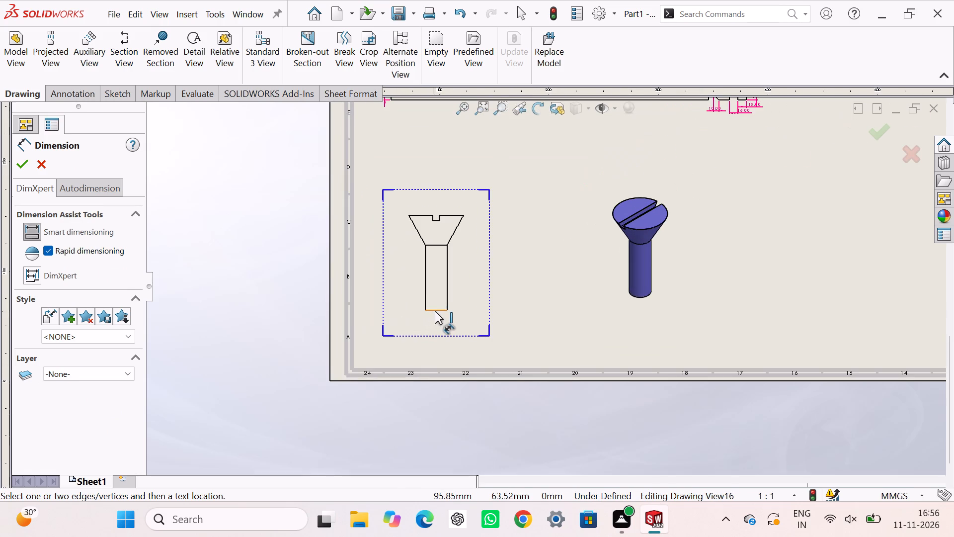
pyautogui.click(435, 311)
pyautogui.click(435, 327)
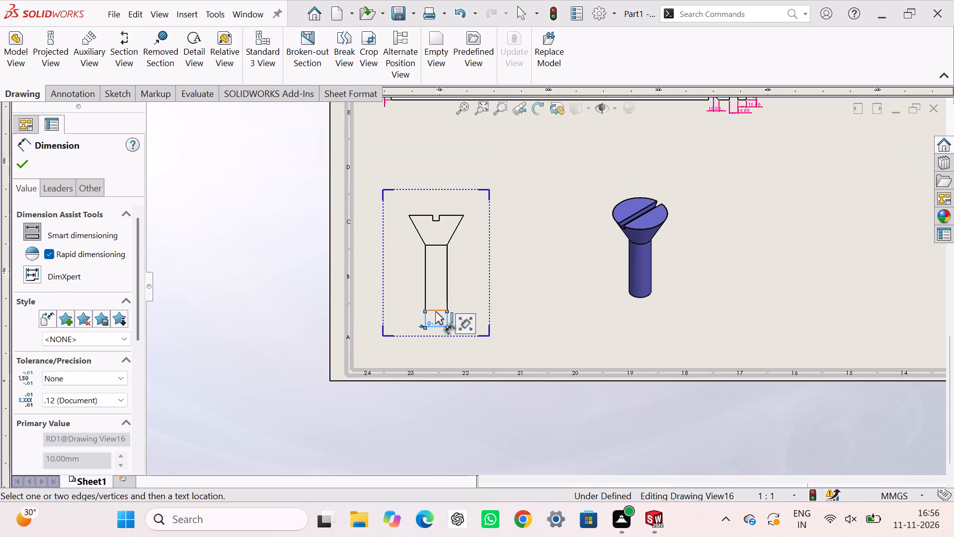
pyautogui.click(435, 311)
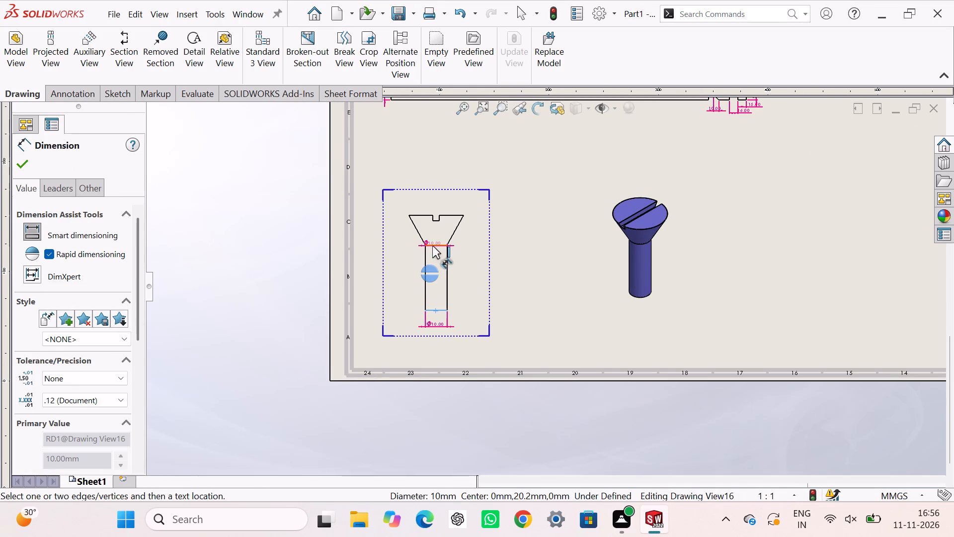
pyautogui.click(432, 246)
pyautogui.click(406, 274)
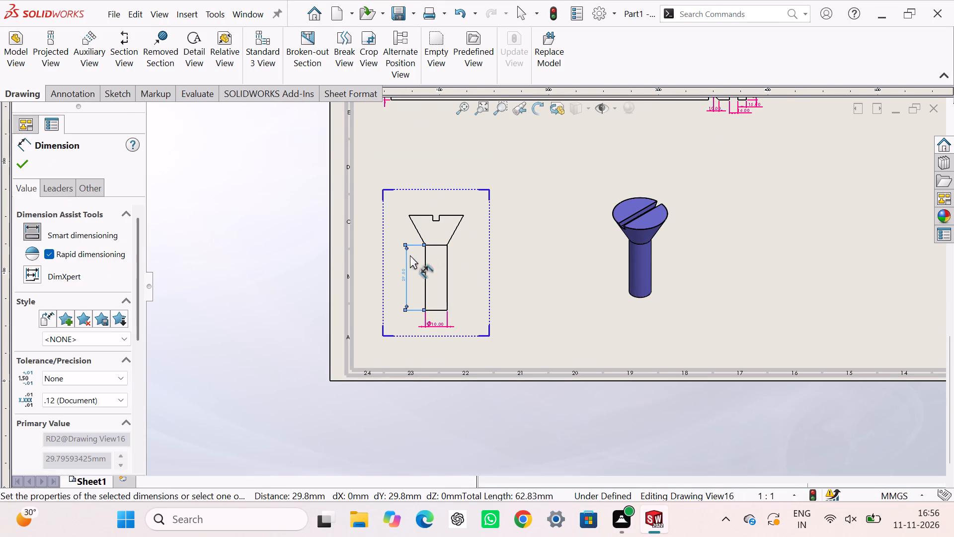
# Dimension the screw head's top diameter and the slot's width and depth in Part5's front view.
pyautogui.scroll(-6, 428, 224)
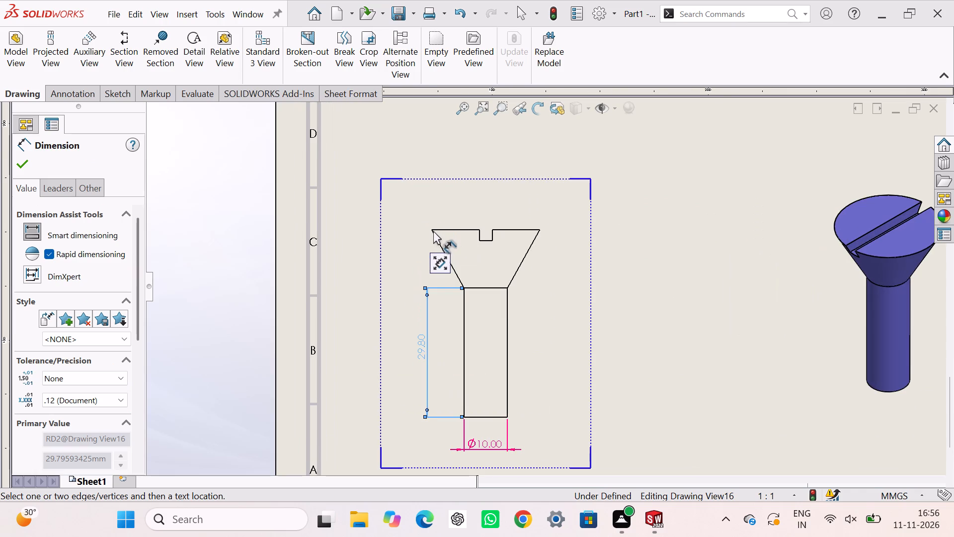
pyautogui.click(431, 230)
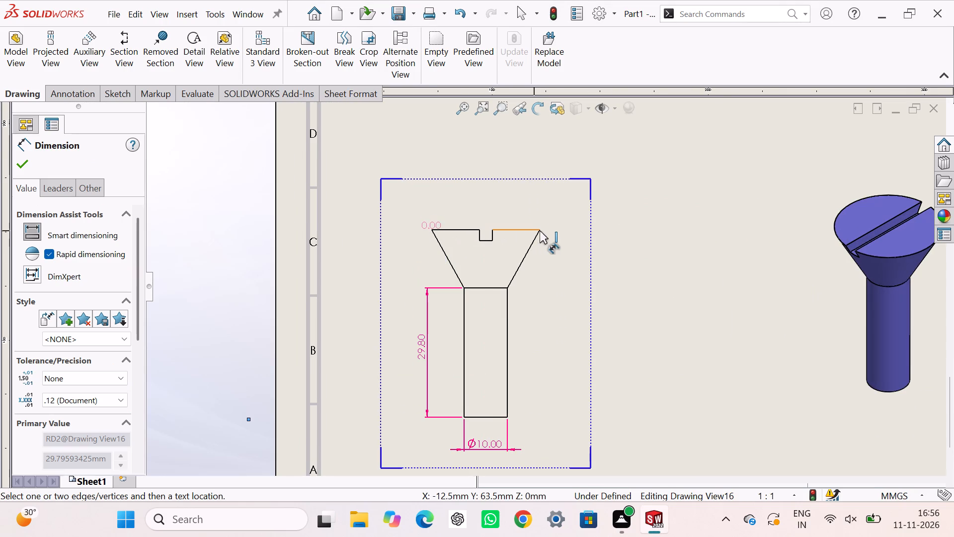
pyautogui.moveTo(540, 230); pyautogui.dragTo(537, 224)
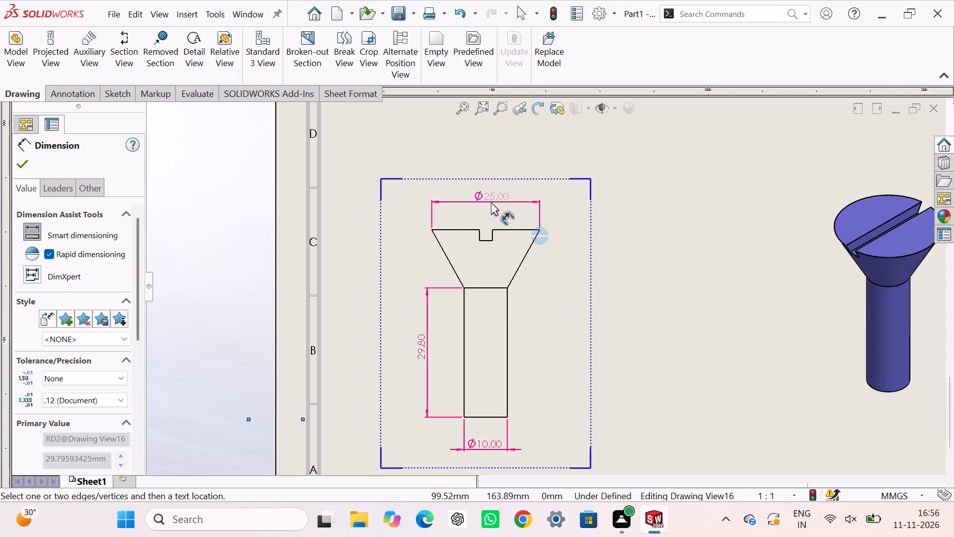
pyautogui.click(491, 201)
pyautogui.click(487, 240)
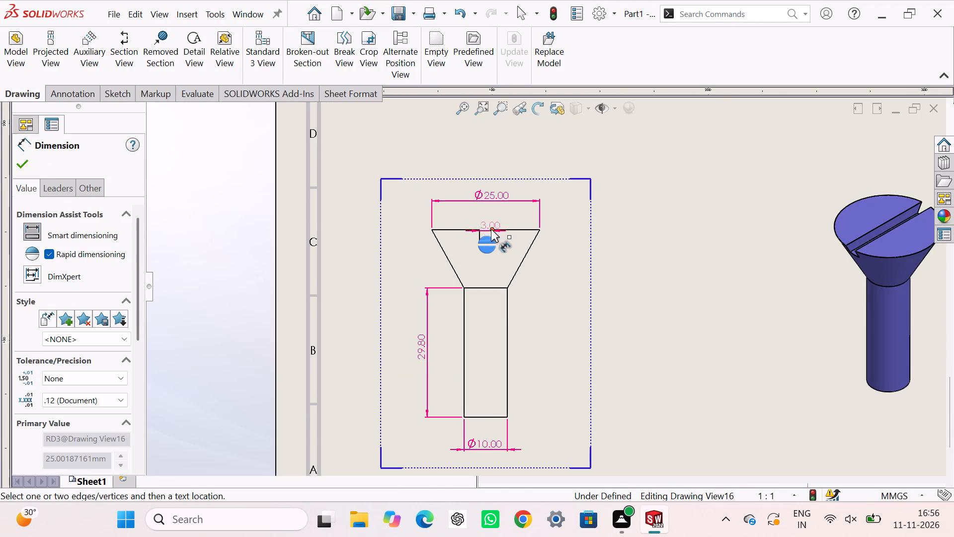
pyautogui.click(486, 212)
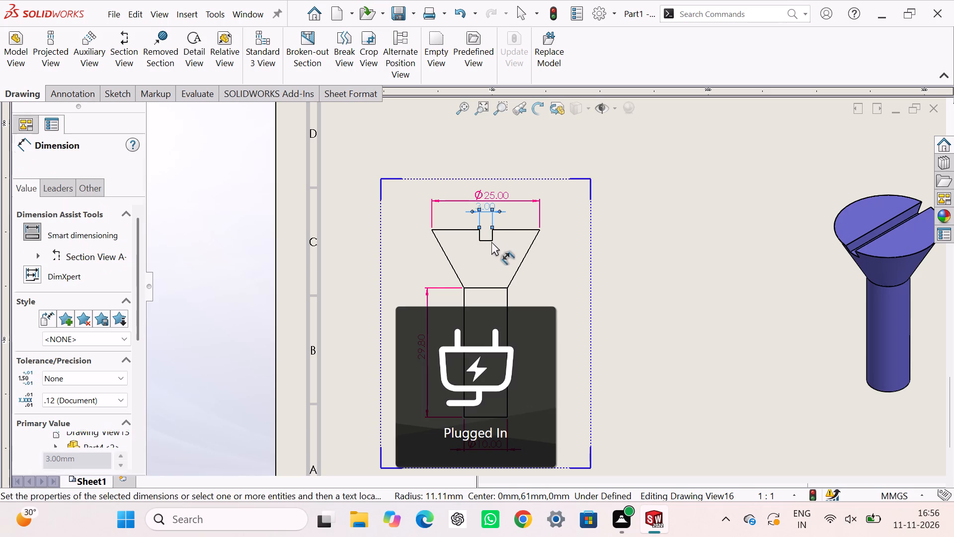
pyautogui.click(491, 236)
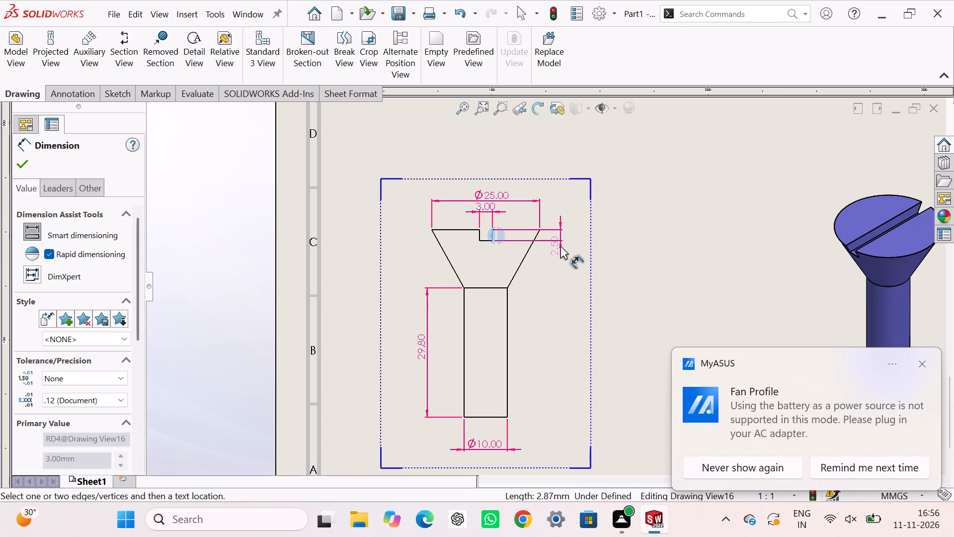
pyautogui.click(559, 259)
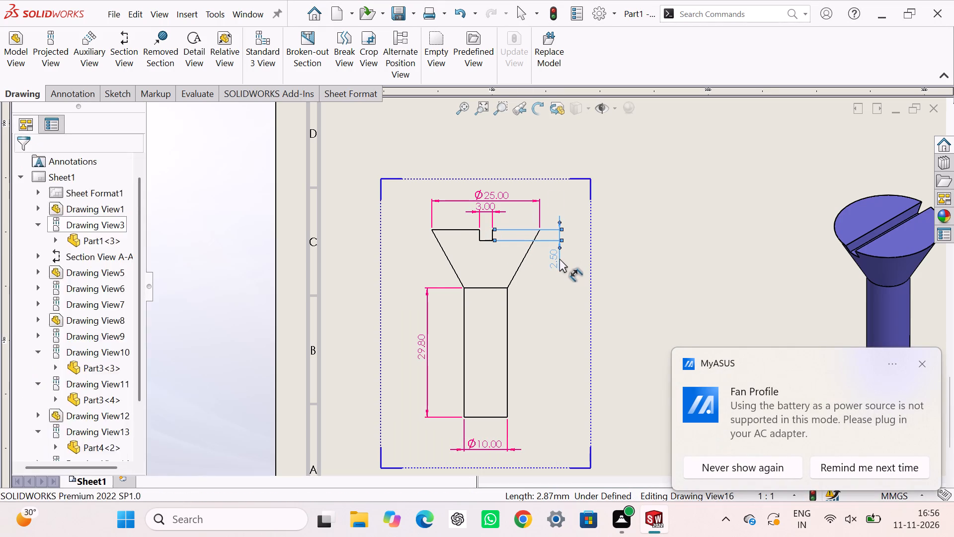
pyautogui.press('Escape')
# Move Part5's shaded isometric closer to its dimensioned front view.
pyautogui.scroll(3, 528, 268)
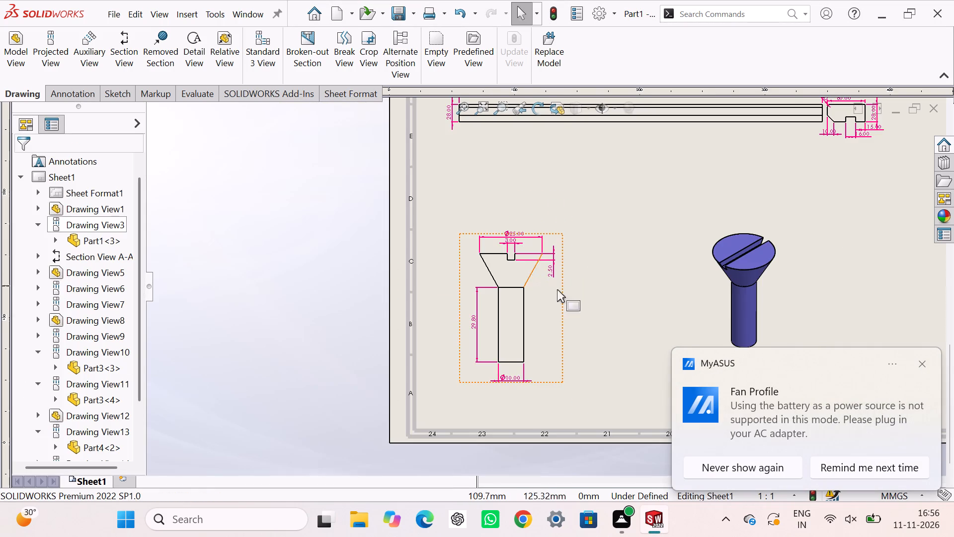
pyautogui.scroll(-1, 634, 291)
pyautogui.scroll(3, 737, 315)
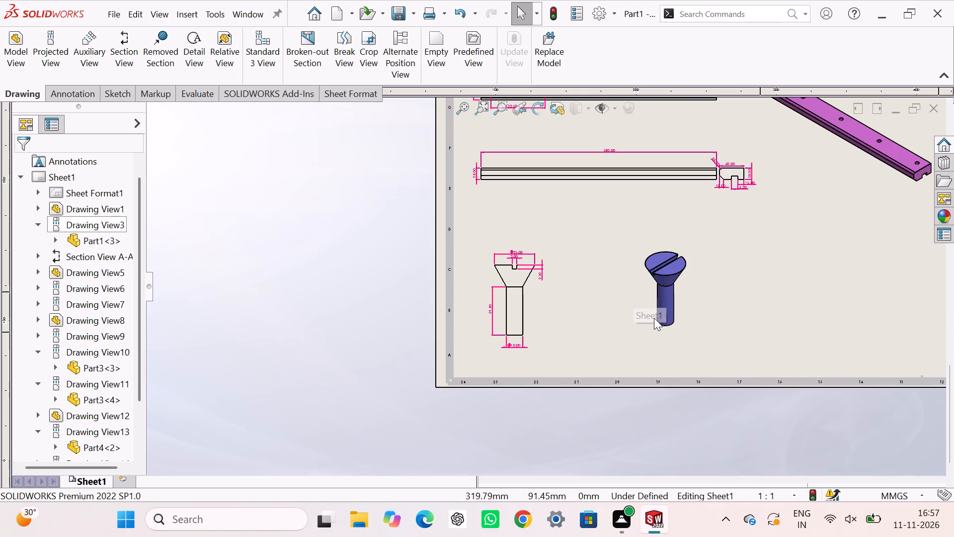
pyautogui.press('Escape')
pyautogui.moveTo(624, 294); pyautogui.dragTo(571, 295)
pyautogui.press('Escape')
pyautogui.scroll(7, 750, 310)
pyautogui.scroll(-5, 669, 272)
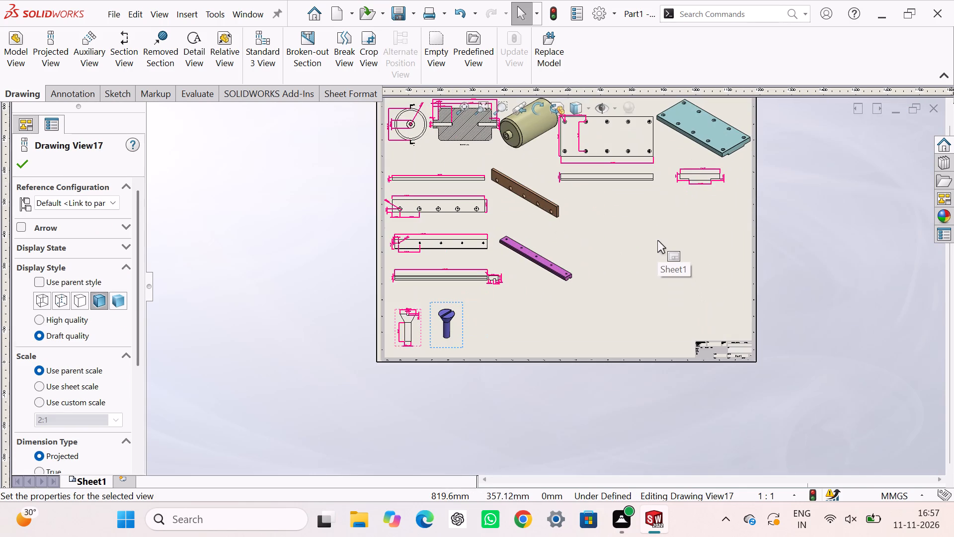
pyautogui.scroll(2, 634, 236)
pyautogui.scroll(-6, 604, 218)
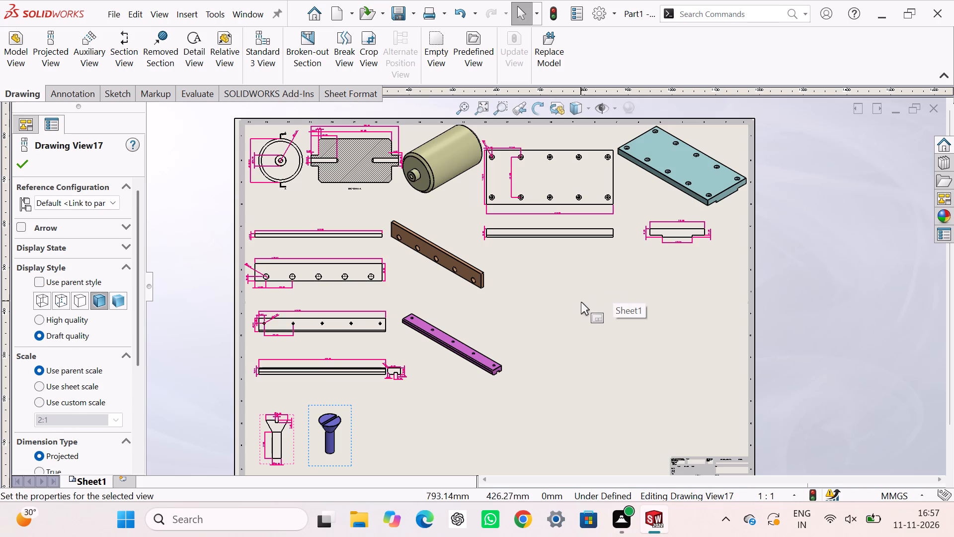
pyautogui.press('Escape')
# Insert an isometric model view of the roller track assembly in the open area beside Part3's isometric, displayed shaded with edges.
pyautogui.click(11, 45)
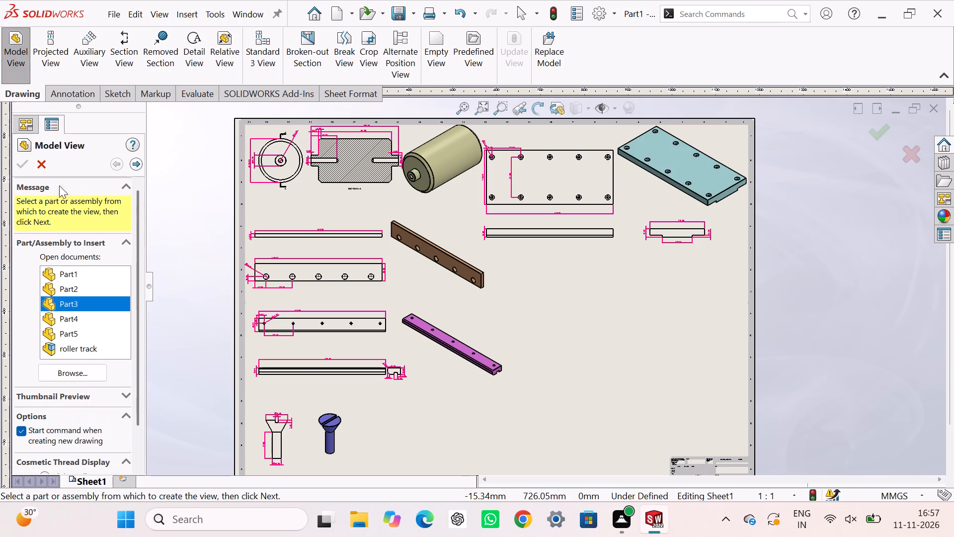
pyautogui.doubleClick(86, 347)
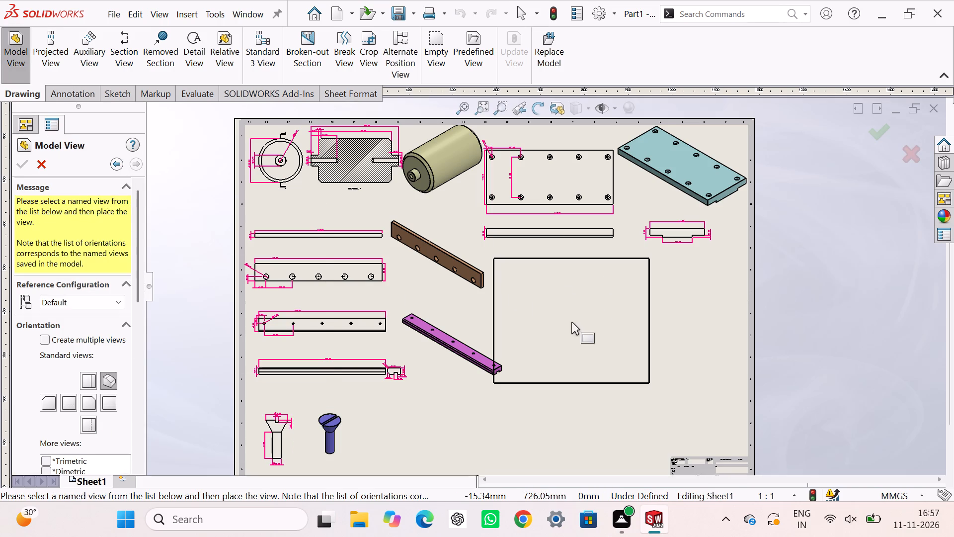
pyautogui.click(618, 347)
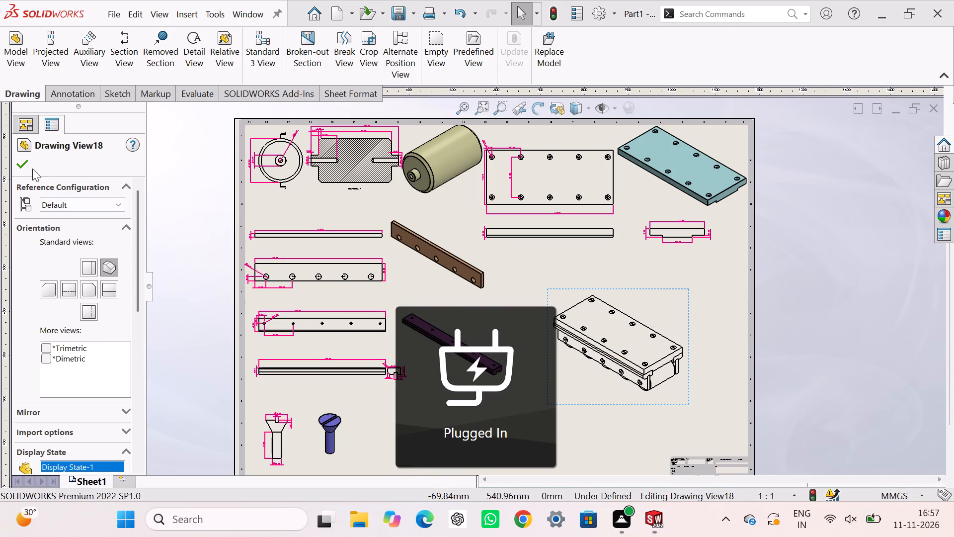
pyautogui.click(23, 162)
pyautogui.scroll(-3, 547, 330)
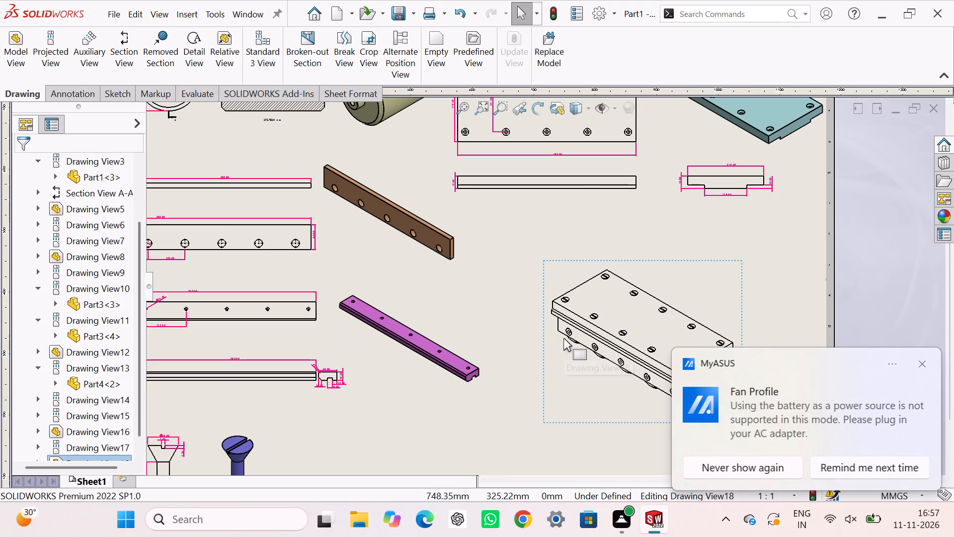
pyautogui.click(544, 333)
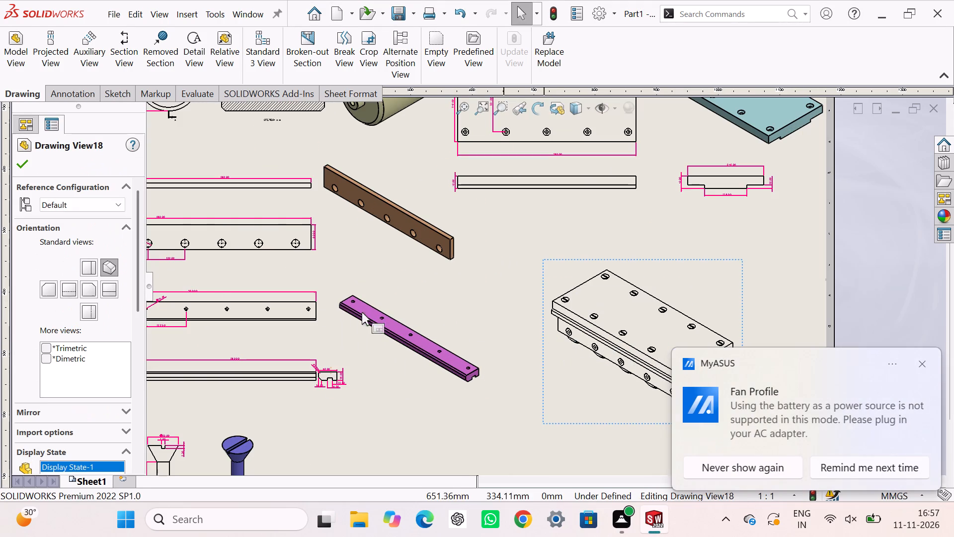
pyautogui.moveTo(135, 234); pyautogui.dragTo(116, 324)
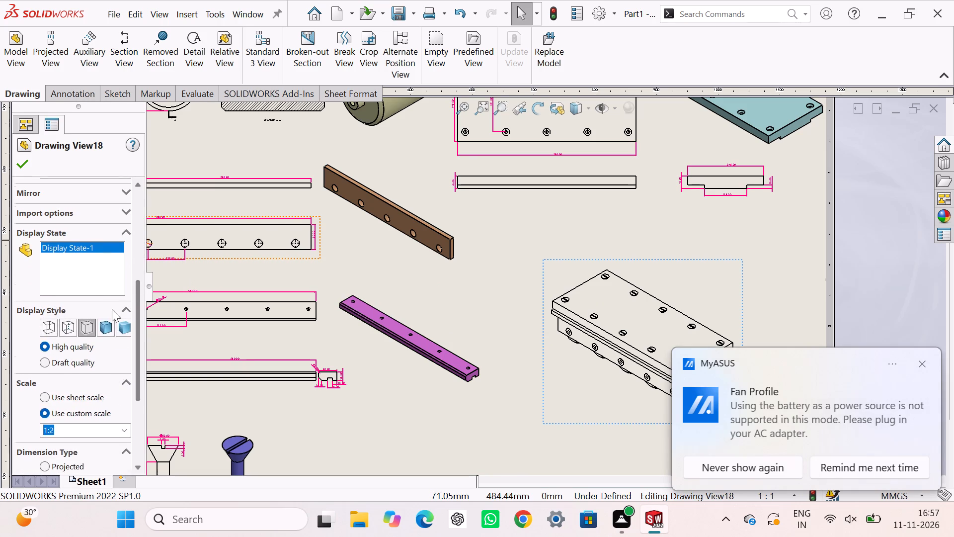
pyautogui.click(104, 325)
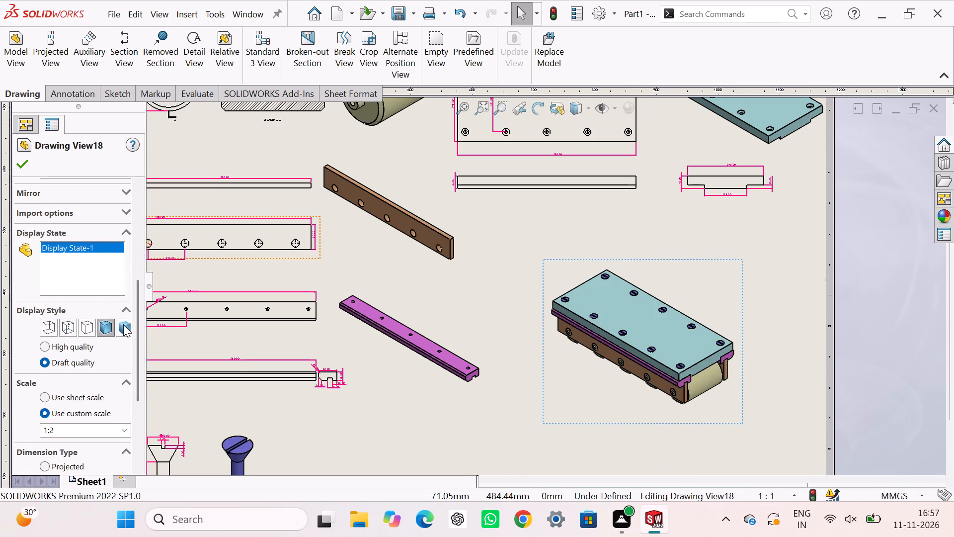
pyautogui.click(124, 325)
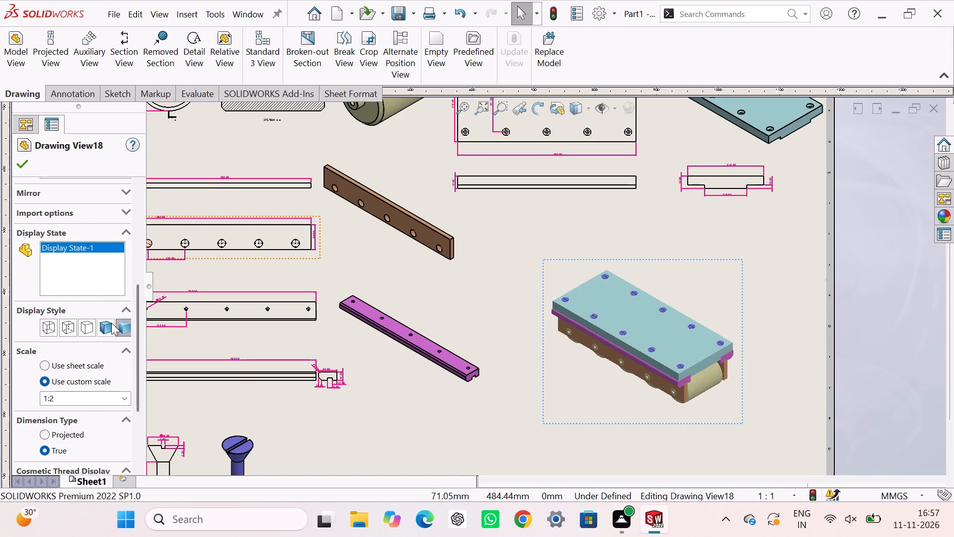
pyautogui.click(109, 323)
pyautogui.click(26, 169)
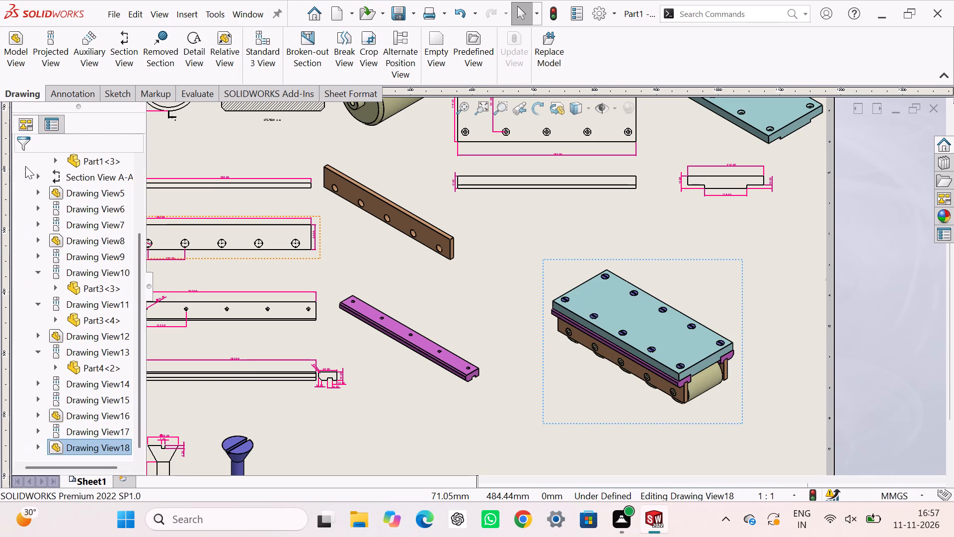
pyautogui.scroll(3, 663, 341)
pyautogui.scroll(-6, 659, 344)
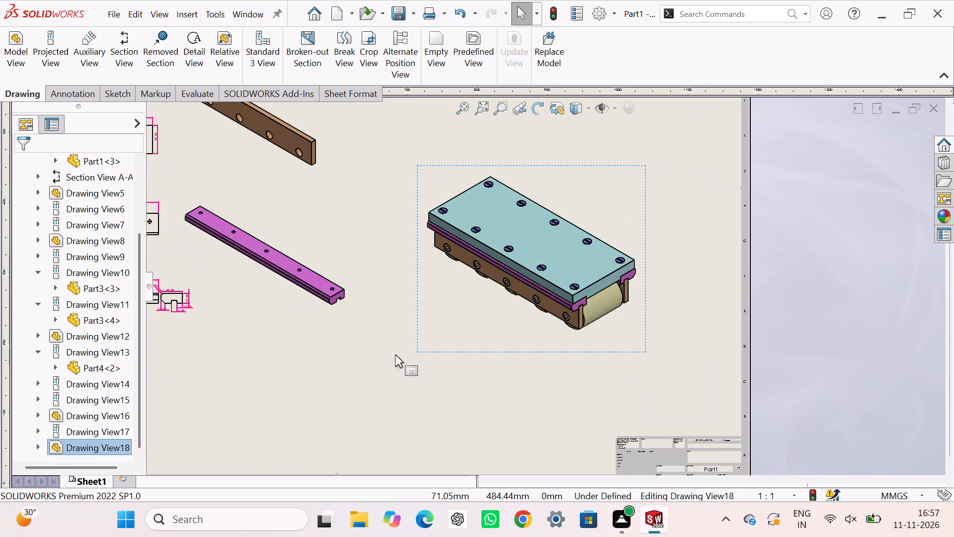
pyautogui.press('Escape')
pyautogui.press('Escape')
# Open the sheet format for editing and change the title block's drawing number to 1.
pyautogui.scroll(3, 638, 429)
pyautogui.scroll(-1, 638, 428)
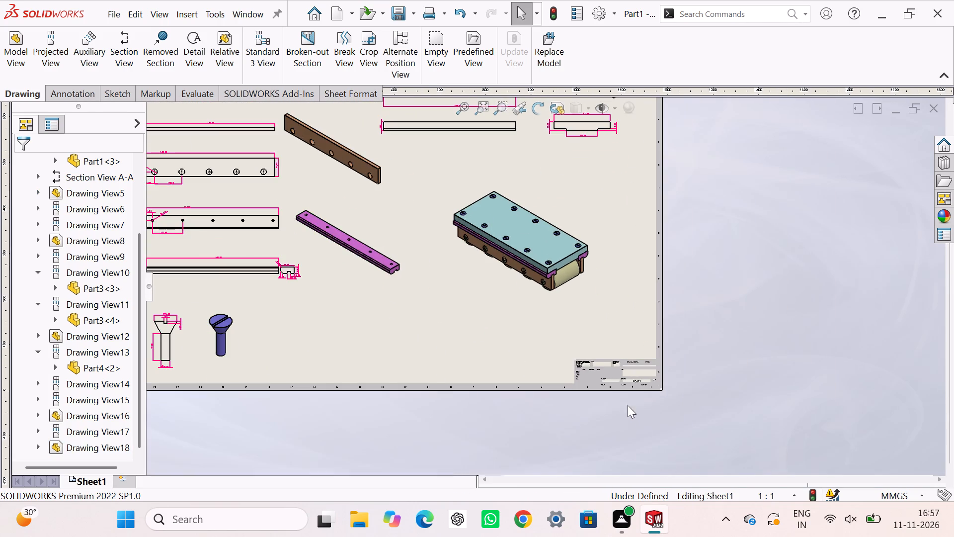
pyautogui.scroll(-8, 627, 405)
pyautogui.scroll(-12, 557, 302)
pyautogui.scroll(2, 692, 310)
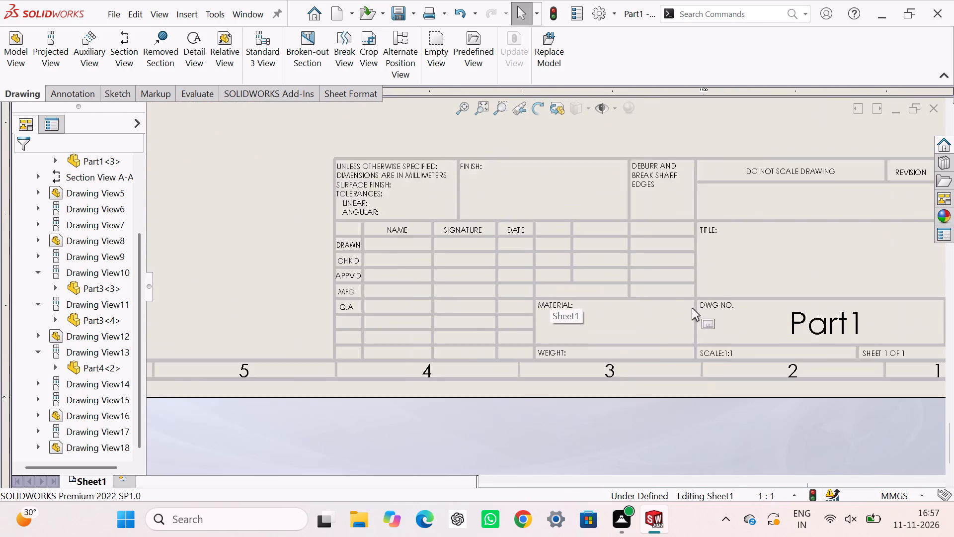
pyautogui.scroll(-2, 758, 322)
pyautogui.doubleClick(756, 310)
pyautogui.rightClick(755, 309)
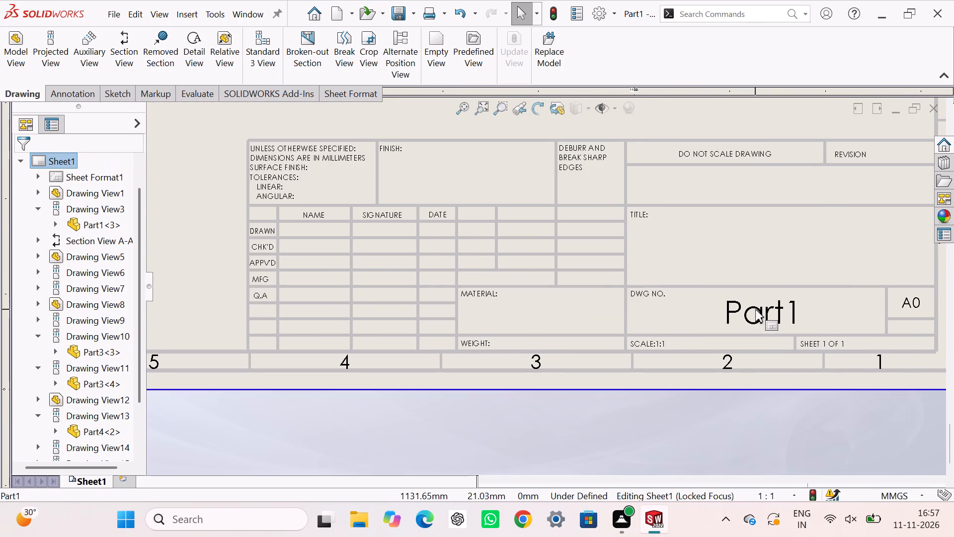
pyautogui.click(775, 252)
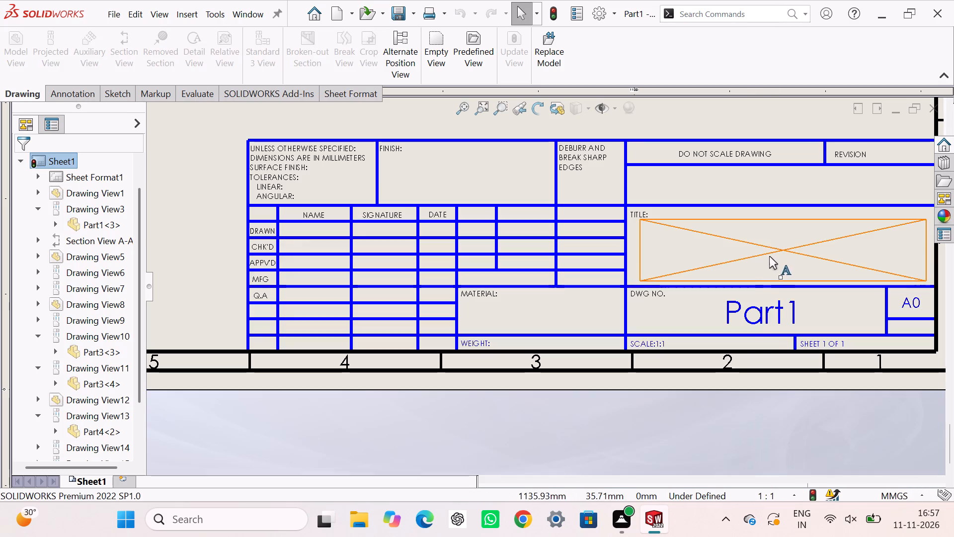
pyautogui.doubleClick(756, 313)
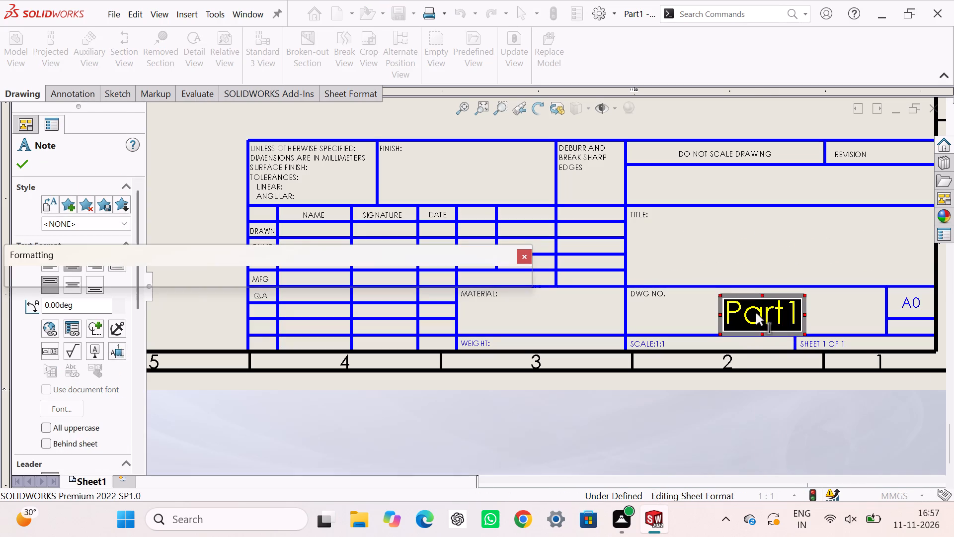
pyautogui.press('1')
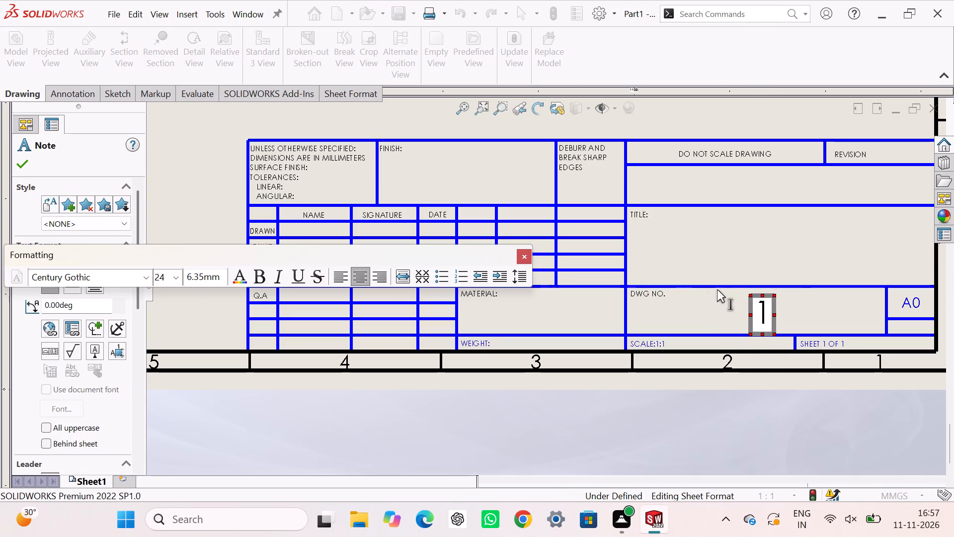
pyautogui.click(687, 266)
# Enter ROLLER TRACK as the title in the title block and return to editing the sheet.
pyautogui.doubleClick(689, 252)
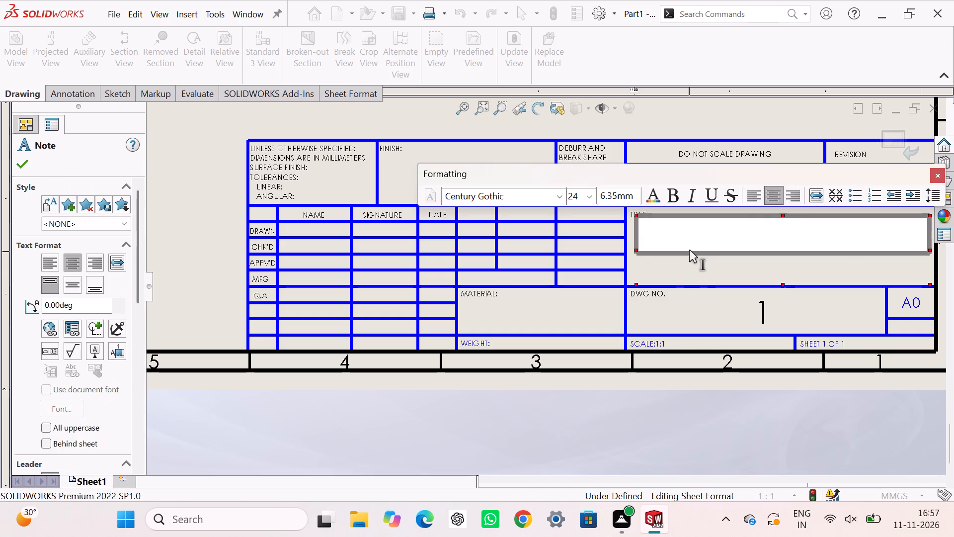
pyautogui.write('ROLLER YRAC')
pyautogui.hotkey('shift', 'k')
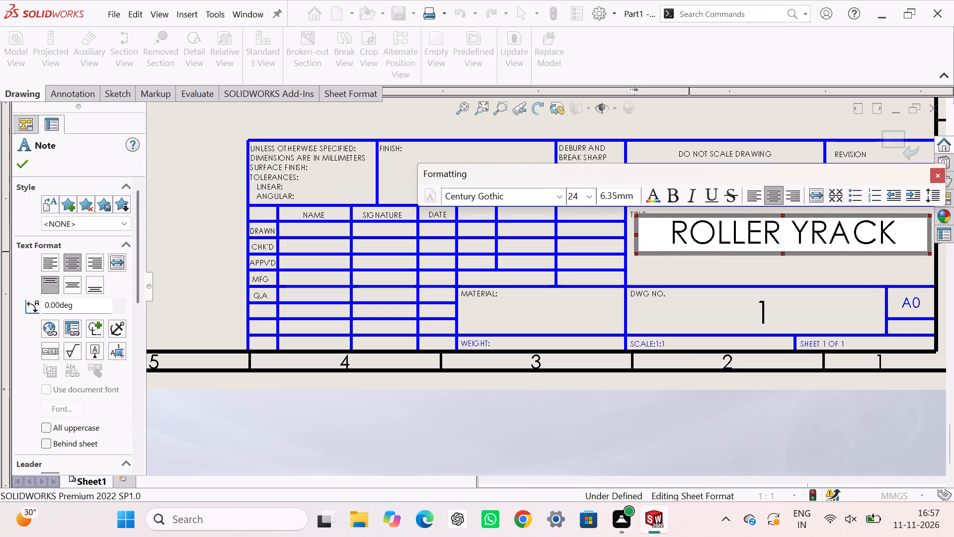
pyautogui.press('Left')
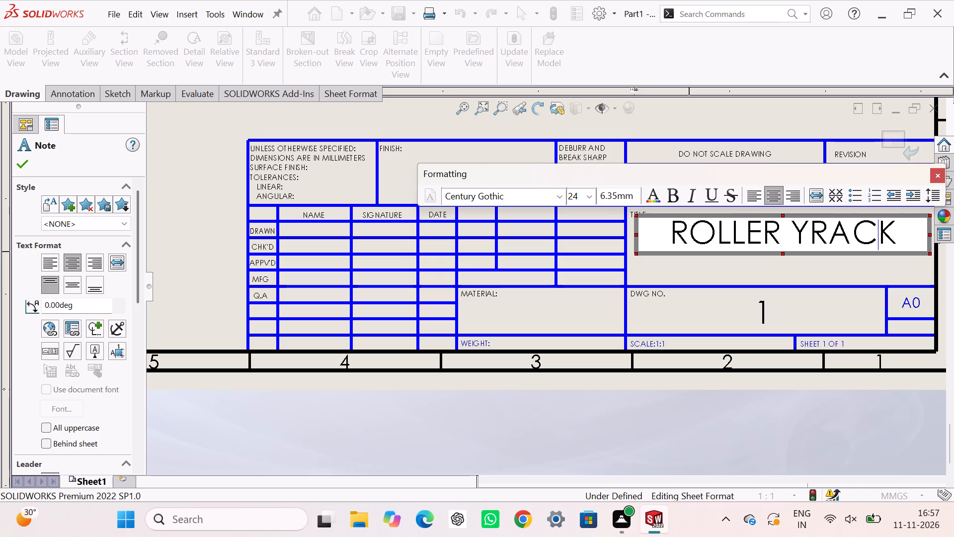
pyautogui.press('Left')
pyautogui.press('Left')
pyautogui.press('Left')
pyautogui.press('BackSpace')
pyautogui.hotkey('shift', 't')
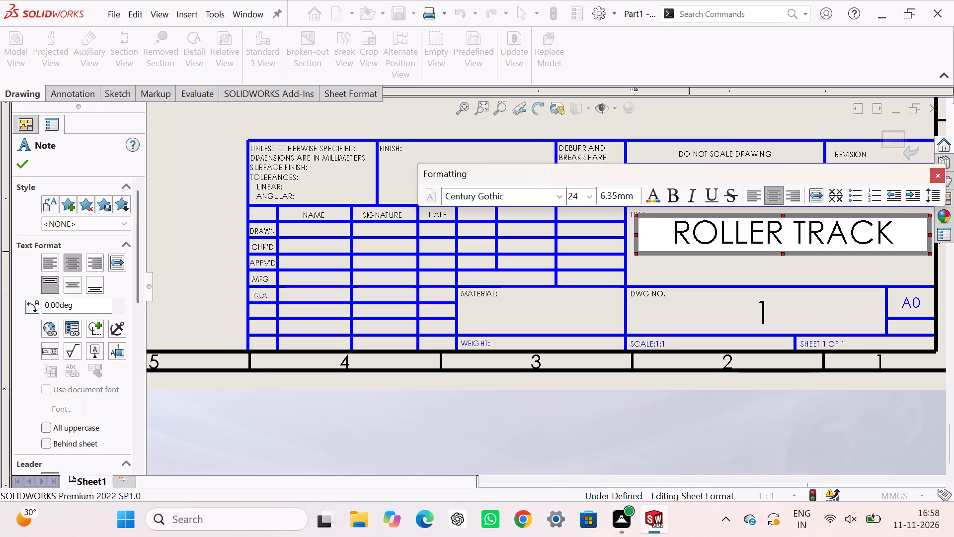
pyautogui.click(648, 309)
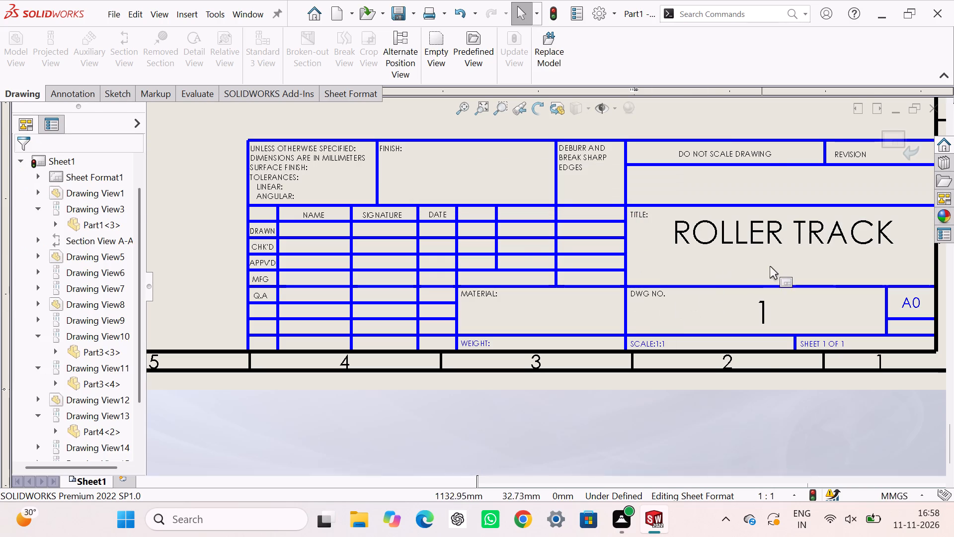
pyautogui.scroll(3, 771, 267)
pyautogui.scroll(1, 713, 268)
pyautogui.scroll(-1, 707, 265)
pyautogui.scroll(2, 661, 257)
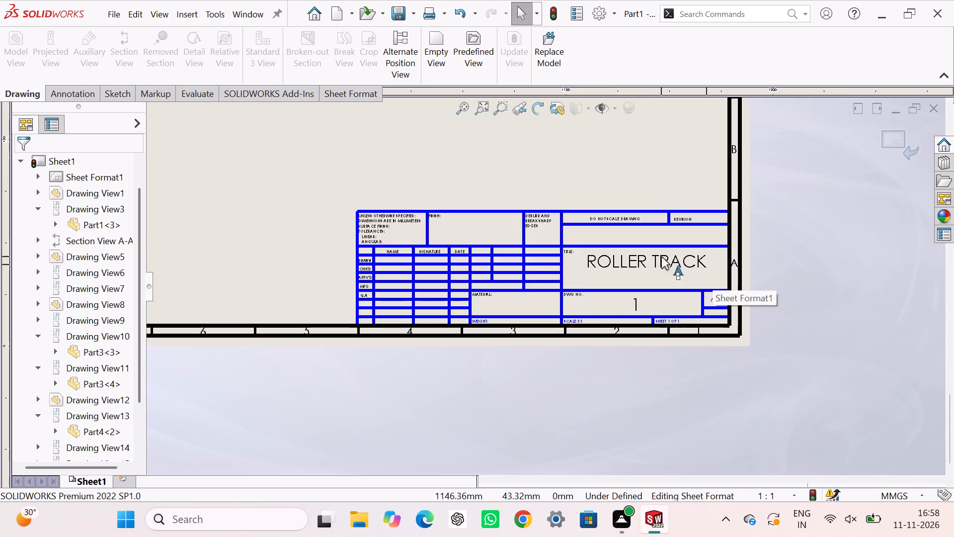
pyautogui.scroll(2, 661, 257)
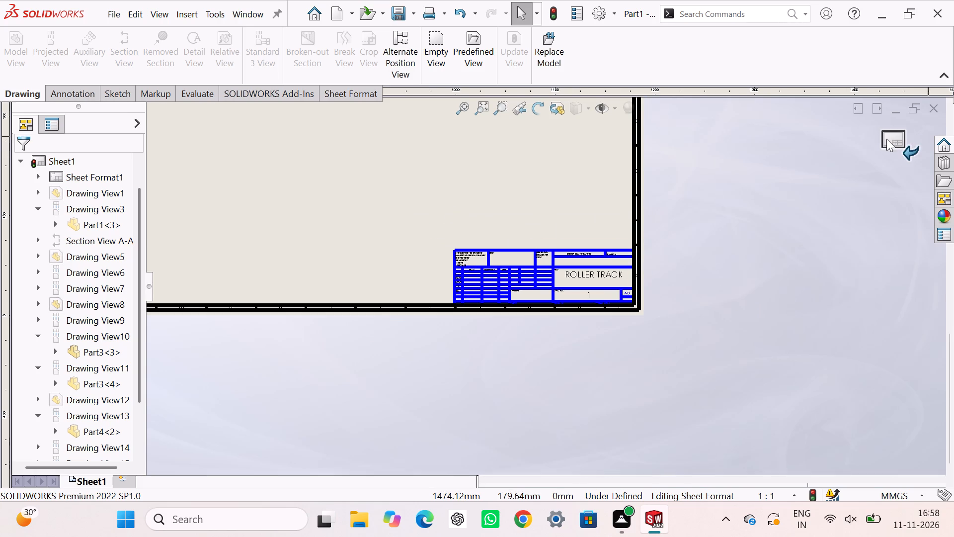
pyautogui.scroll(-13, 503, 257)
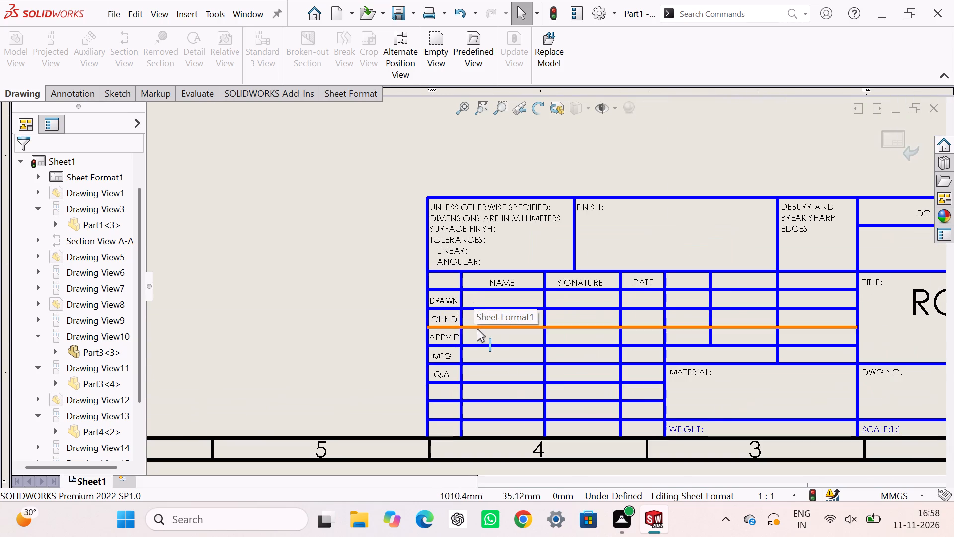
pyautogui.scroll(9, 640, 263)
pyautogui.click(881, 149)
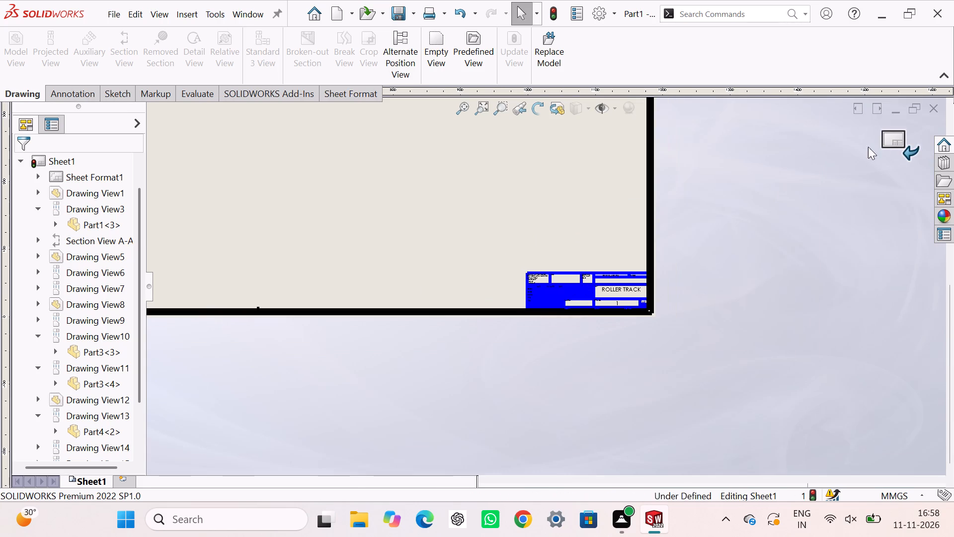
# Create a circular 2:1 detail view of section A-A's right-hand shaft end and blind hole, placed below the roller's isometric.
pyautogui.scroll(4, 602, 243)
pyautogui.scroll(4, 481, 221)
pyautogui.scroll(-2, 477, 215)
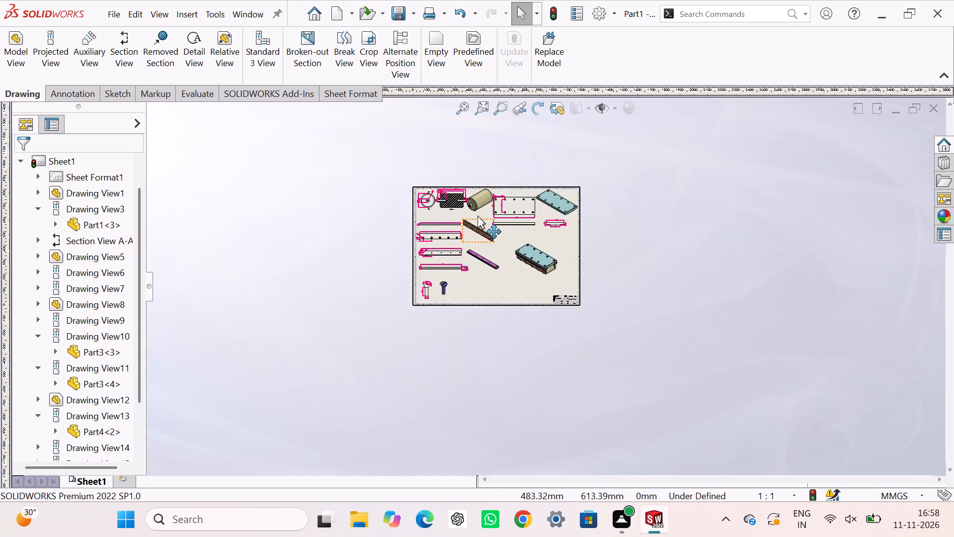
pyautogui.scroll(-5, 477, 215)
pyautogui.scroll(-5, 571, 272)
pyautogui.scroll(-4, 580, 339)
pyautogui.scroll(6, 565, 301)
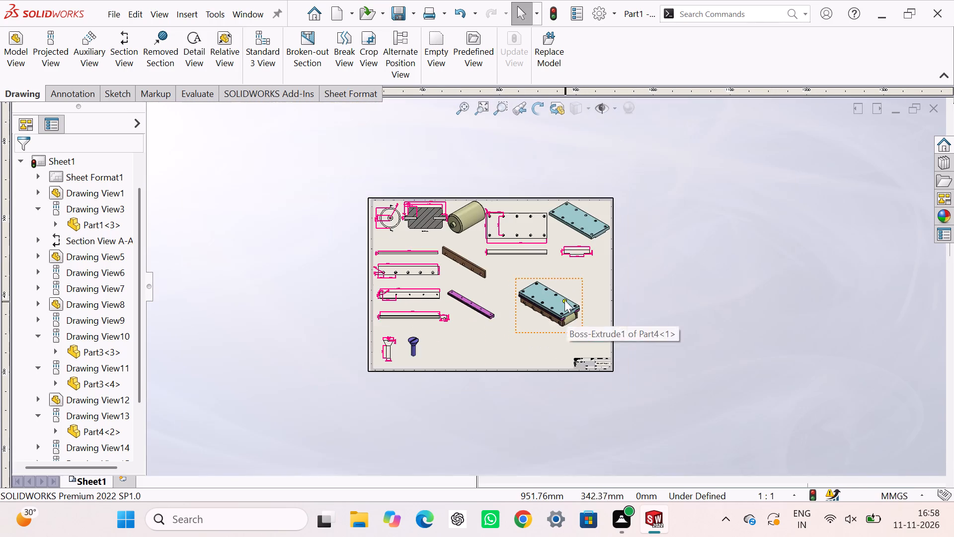
pyautogui.scroll(-8, 514, 262)
pyautogui.scroll(5, 424, 355)
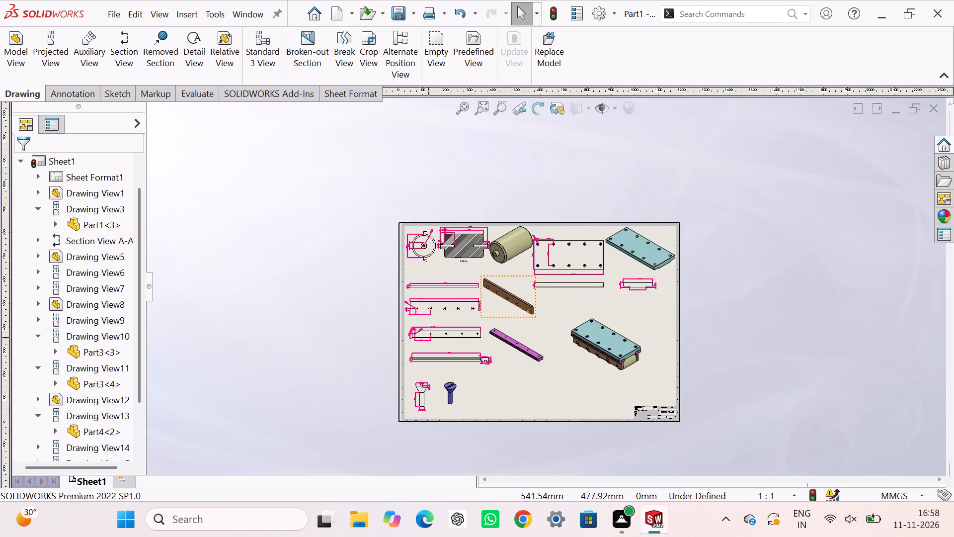
pyautogui.scroll(-7, 617, 263)
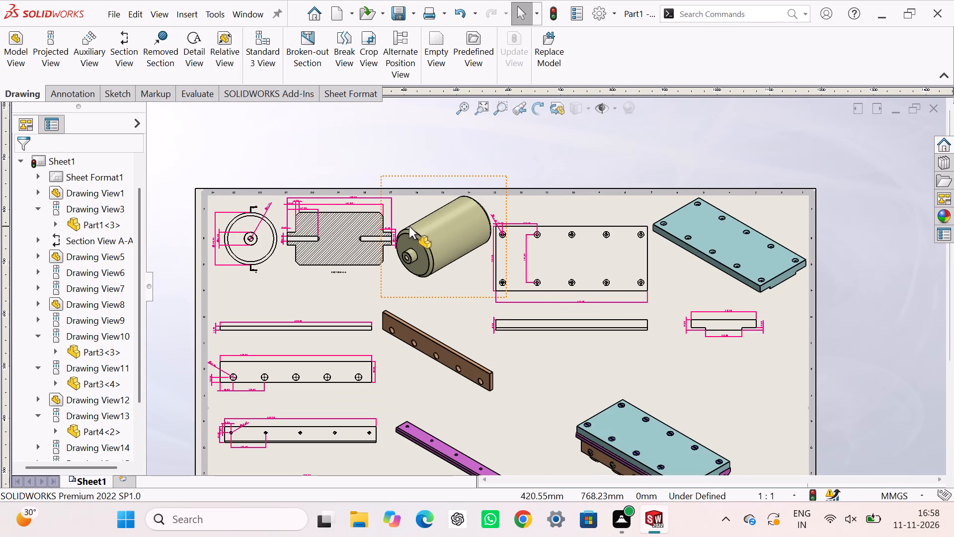
pyautogui.scroll(-4, 402, 230)
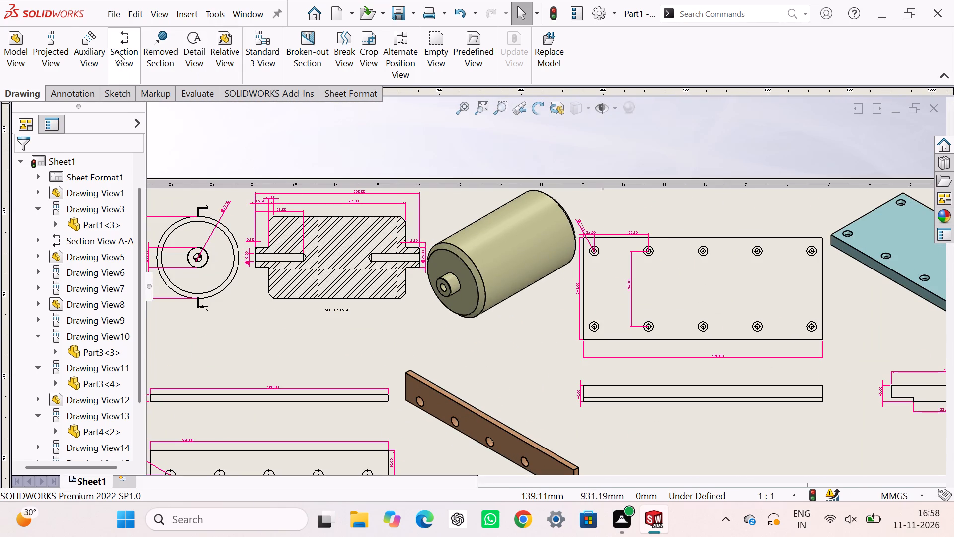
pyautogui.click(189, 36)
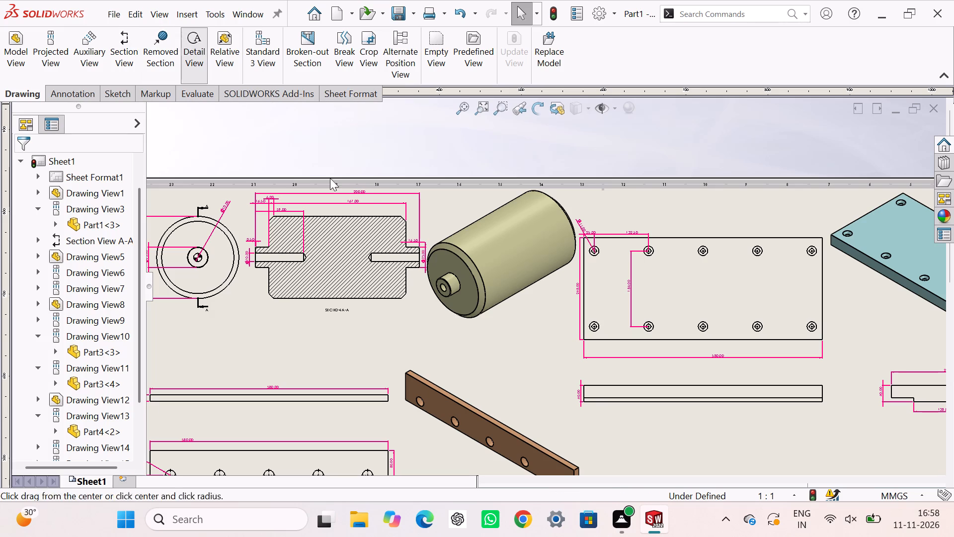
pyautogui.scroll(-8, 426, 278)
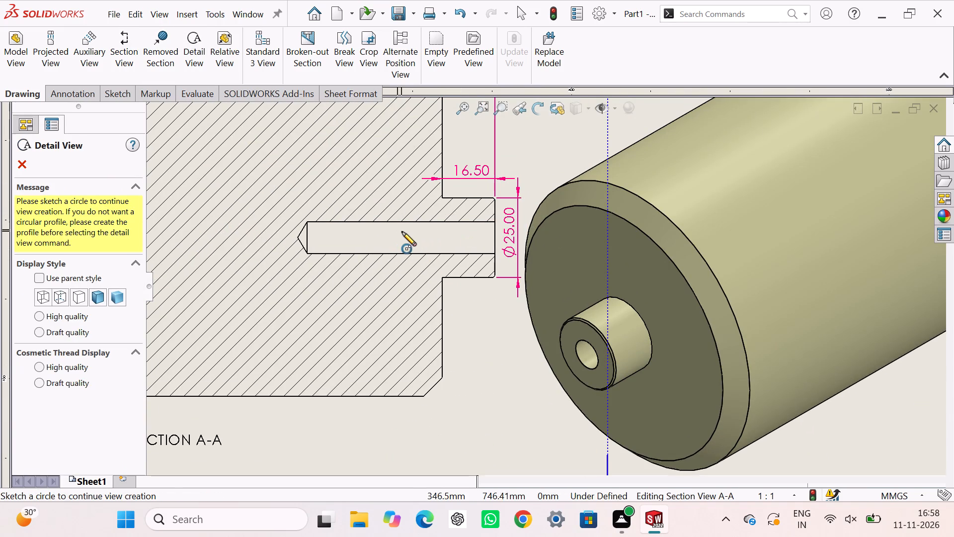
pyautogui.click(402, 232)
pyautogui.click(471, 331)
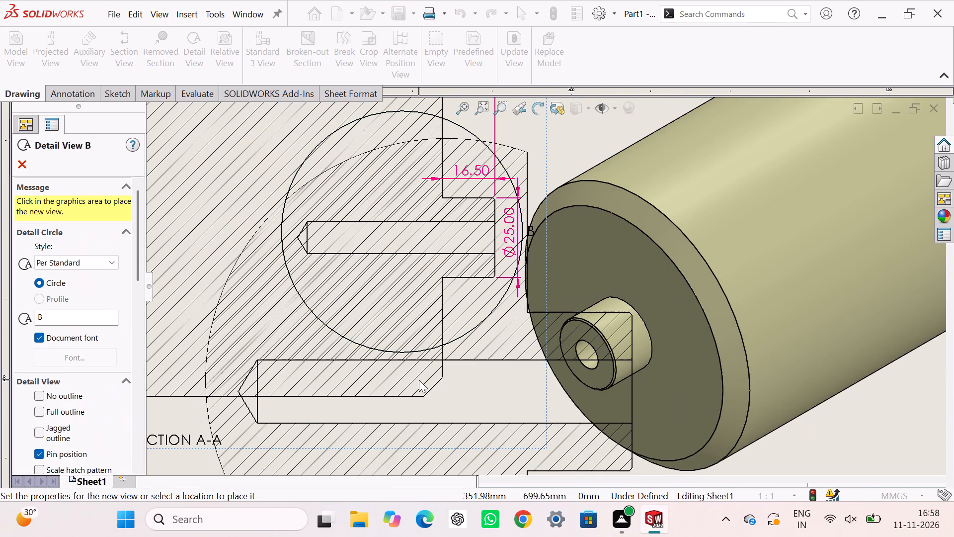
pyautogui.scroll(7, 419, 380)
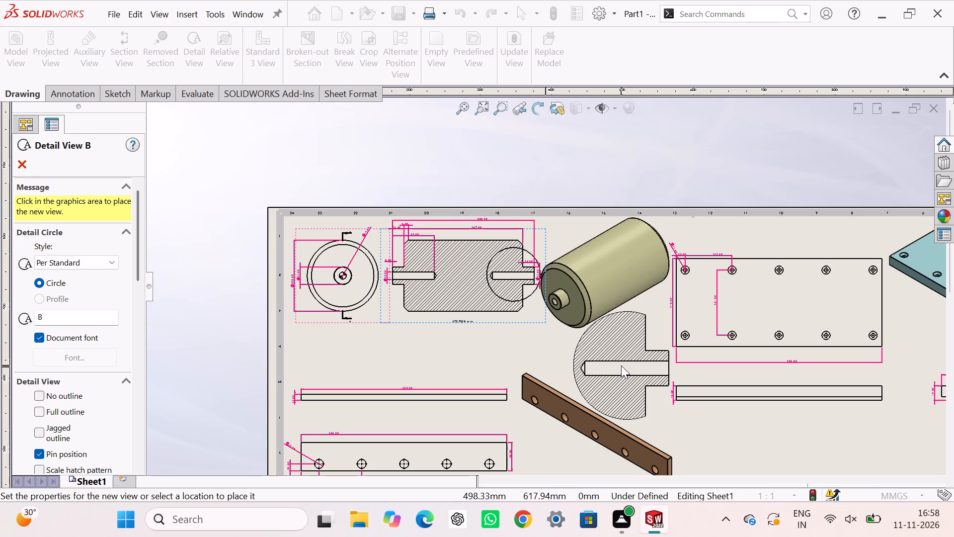
pyautogui.click(621, 365)
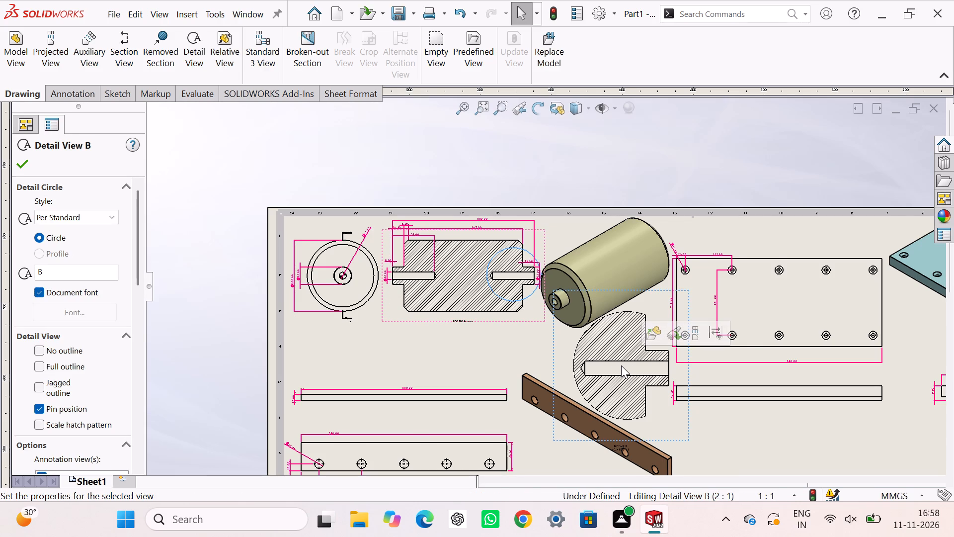
# Dimension the length of the blind hole's straight bore in the detail view, above the hole.
pyautogui.scroll(1, 621, 365)
pyautogui.scroll(-3, 619, 362)
pyautogui.scroll(5, 619, 362)
pyautogui.scroll(-1, 615, 362)
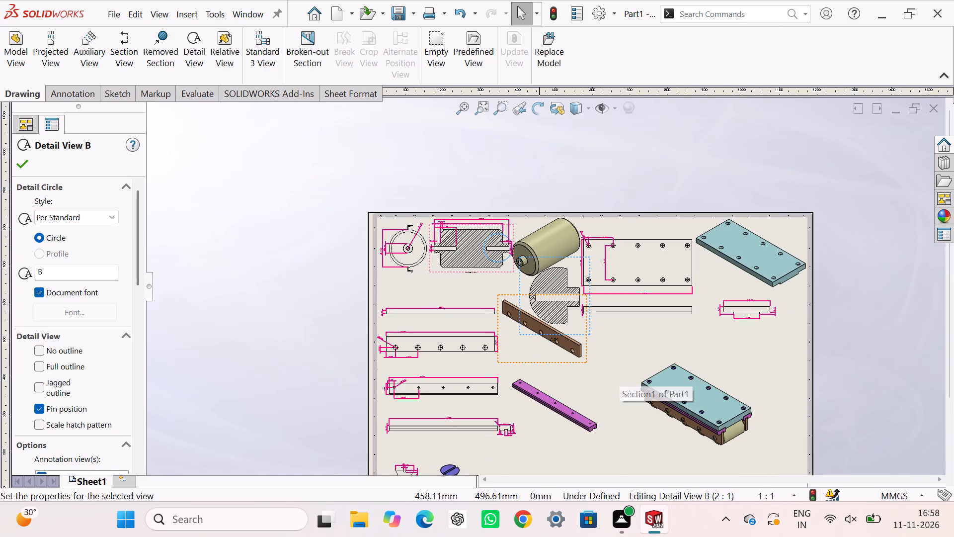
pyautogui.scroll(-10, 542, 332)
pyautogui.scroll(5, 539, 310)
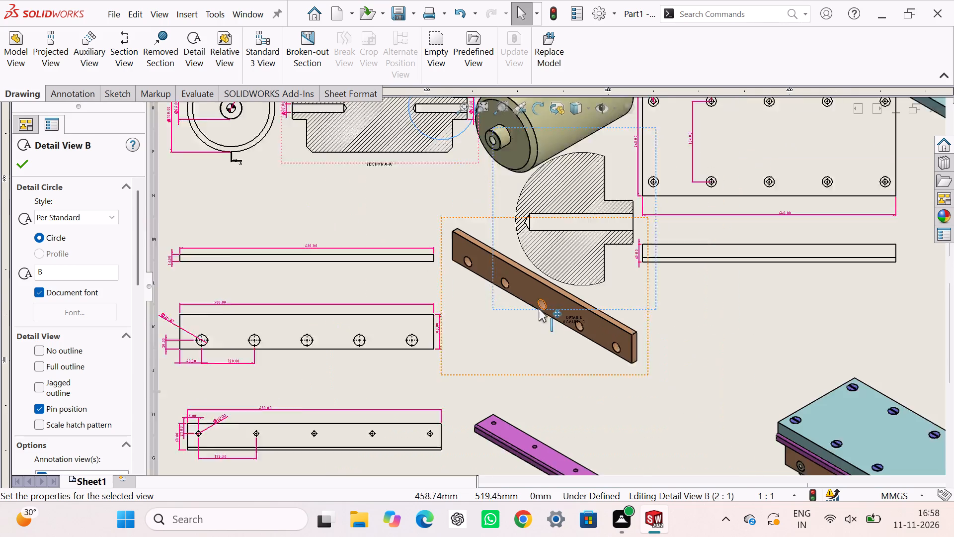
pyautogui.scroll(-6, 530, 196)
pyautogui.moveTo(378, 291); pyautogui.dragTo(369, 241, button='right')
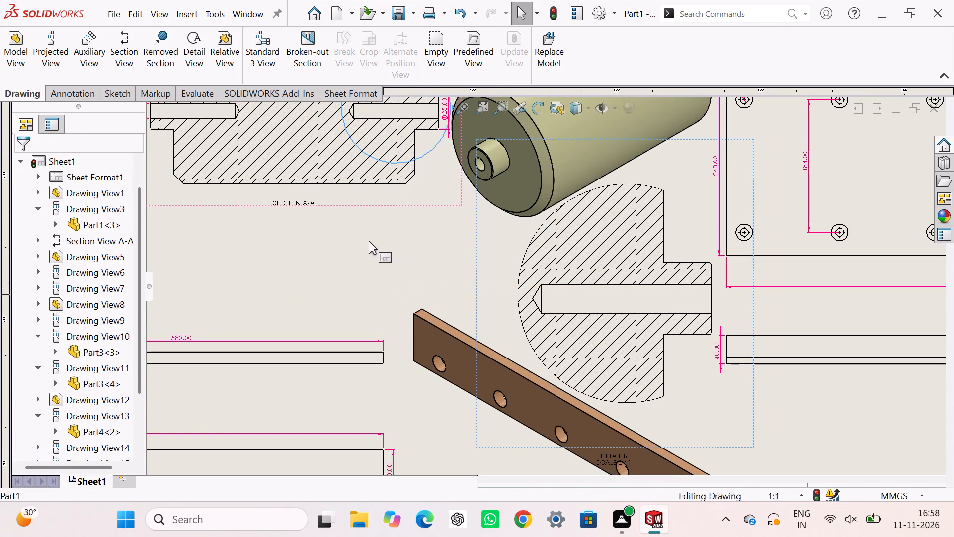
pyautogui.moveTo(369, 241); pyautogui.dragTo(369, 213, button='right')
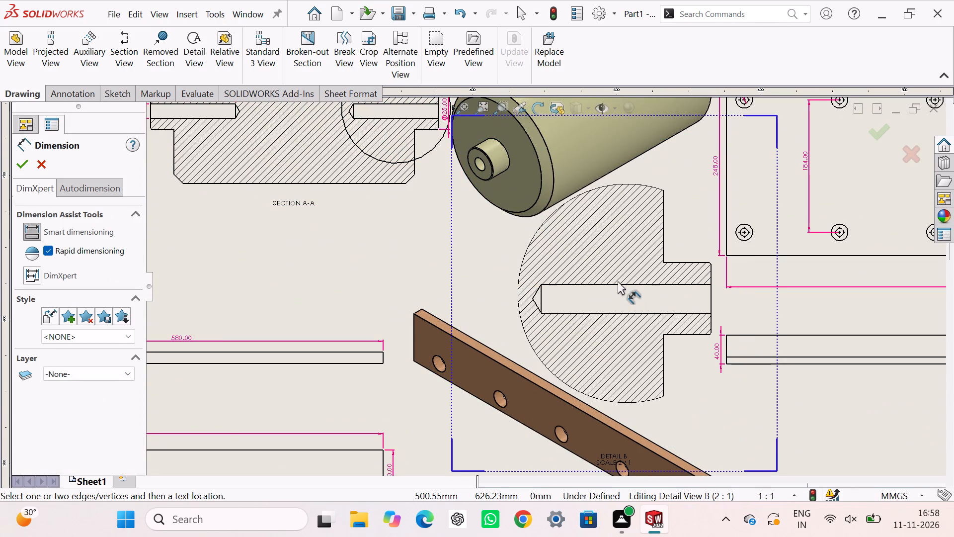
pyautogui.click(618, 284)
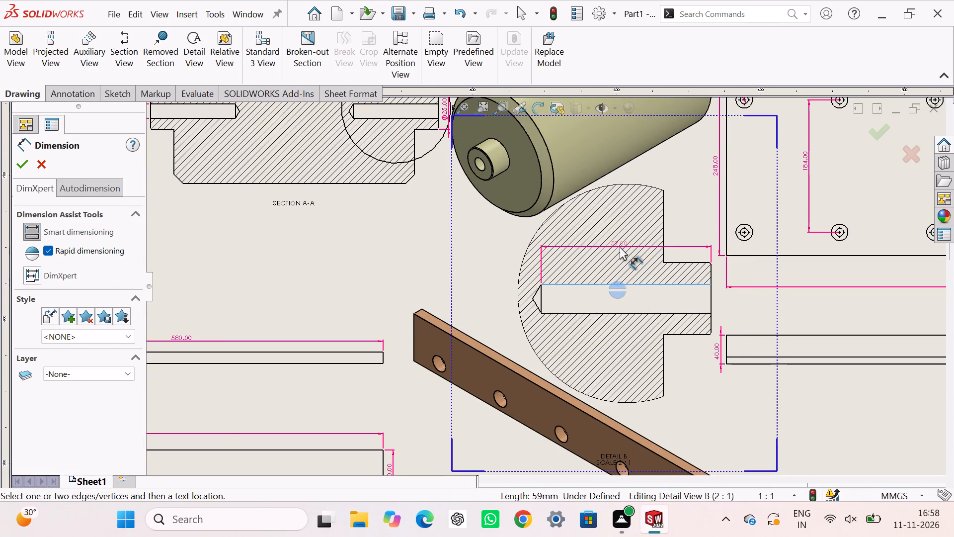
pyautogui.click(616, 246)
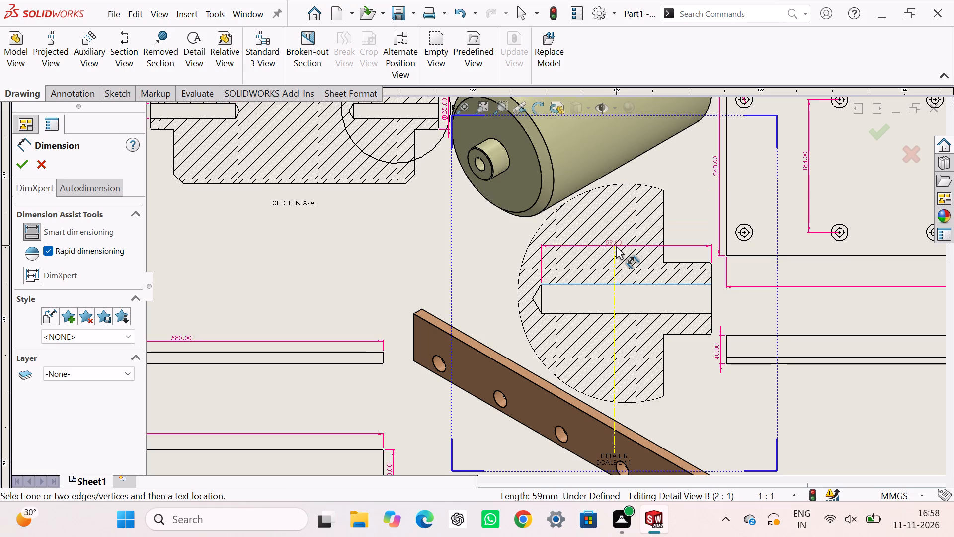
# Dimension the blind hole's diameter in the detail view, placed beside the hole's conical end.
pyautogui.scroll(3, 636, 319)
pyautogui.scroll(-6, 629, 315)
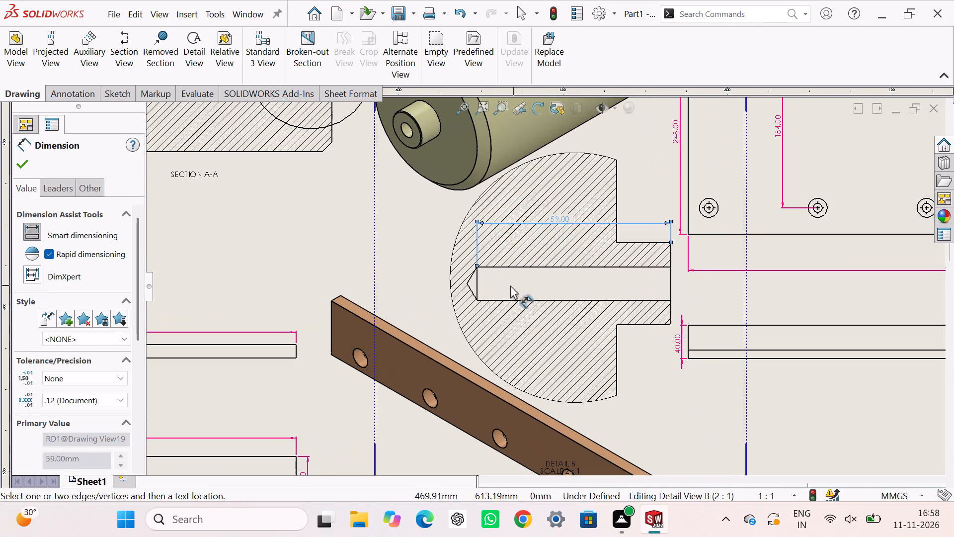
pyautogui.click(508, 266)
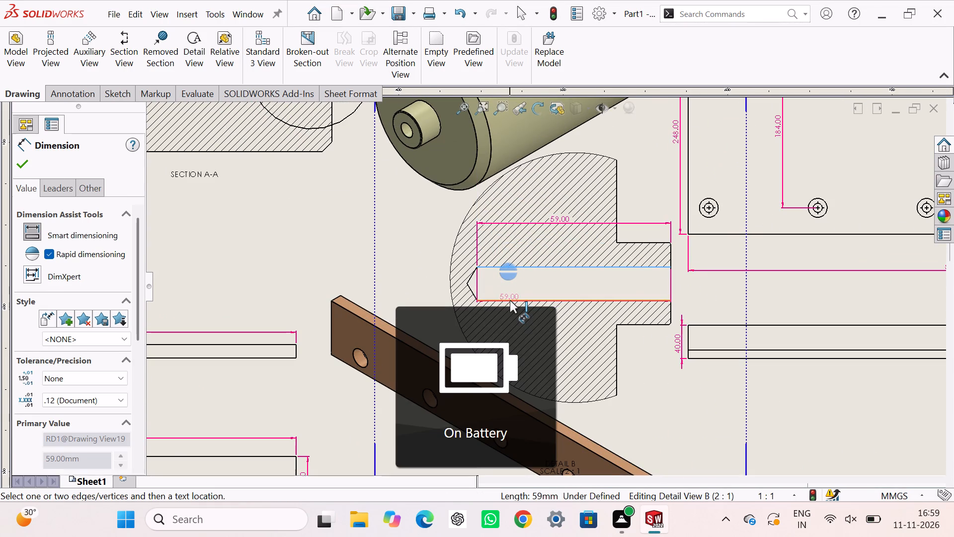
pyautogui.click(510, 300)
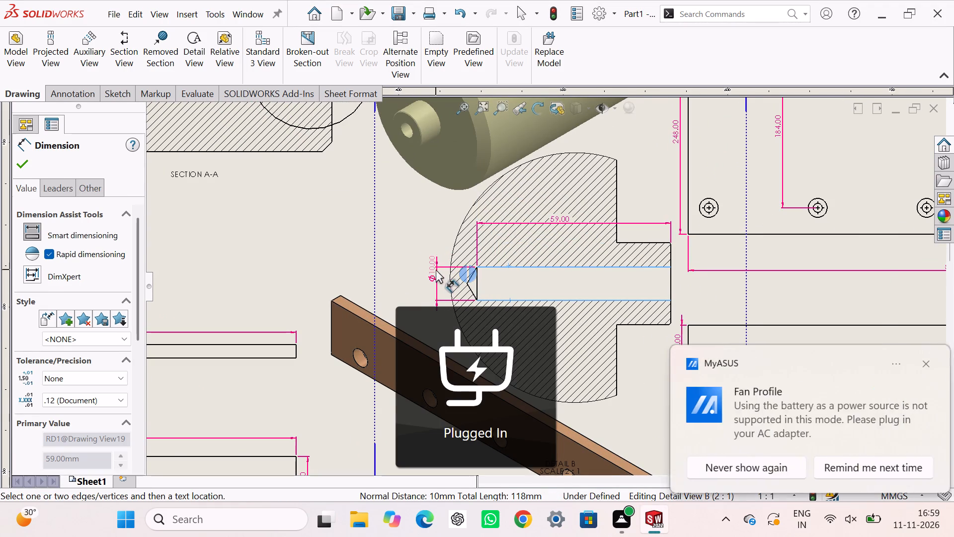
pyautogui.click(434, 276)
pyautogui.scroll(4, 546, 273)
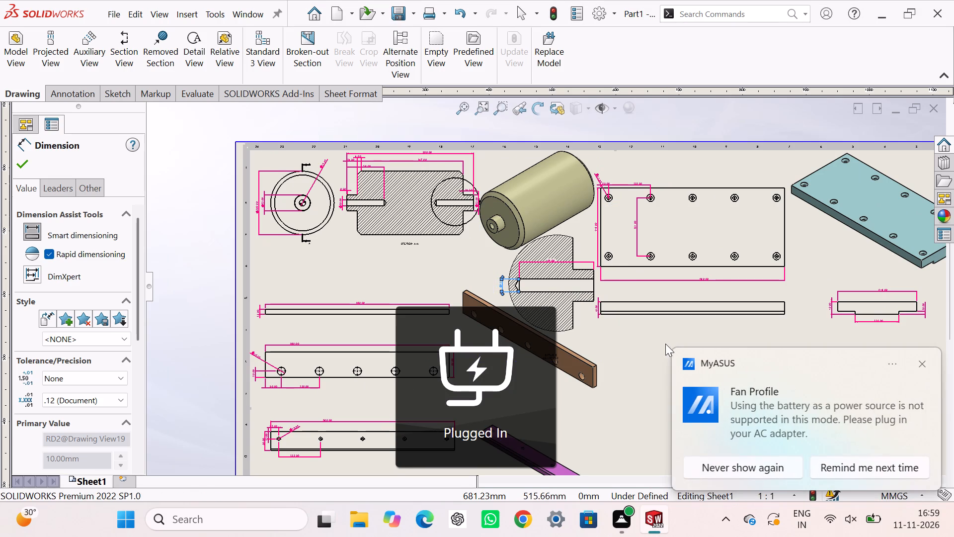
# Dismiss the MyASUS fan profile notification and finish dimensioning by exiting the active Dimension command.
pyautogui.press('Escape')
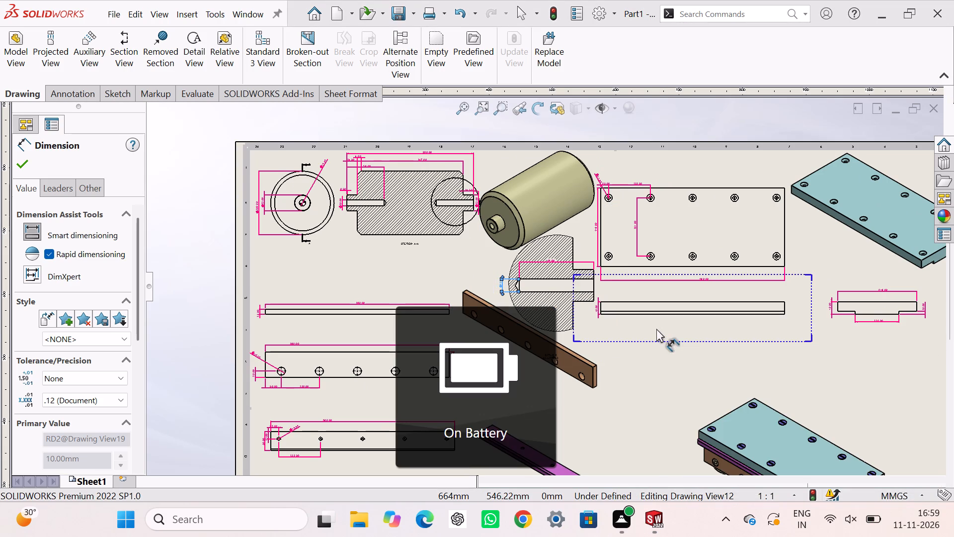
pyautogui.press('Escape')
pyautogui.press('Escape')
pyautogui.press('Escape')
pyautogui.press('Escape')
pyautogui.press('Escape')
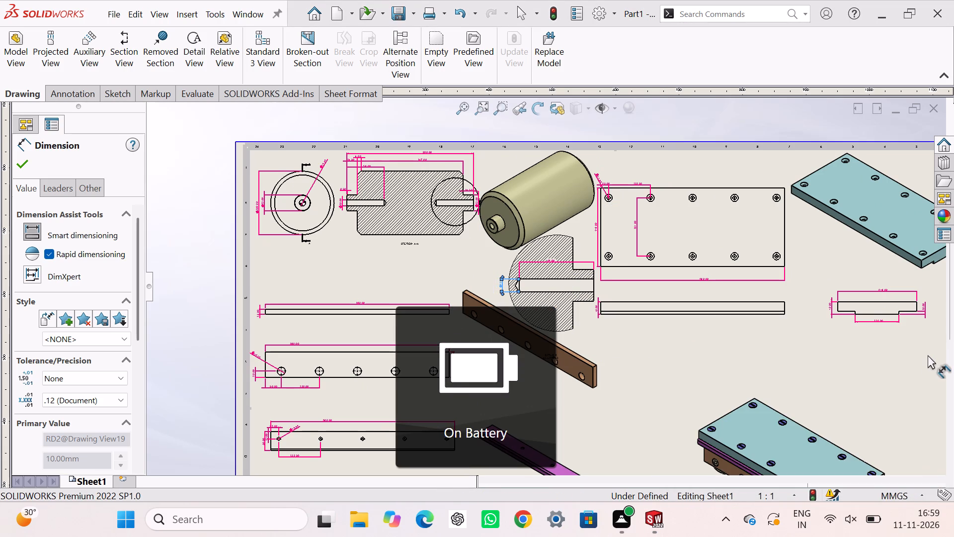
pyautogui.scroll(5, 749, 344)
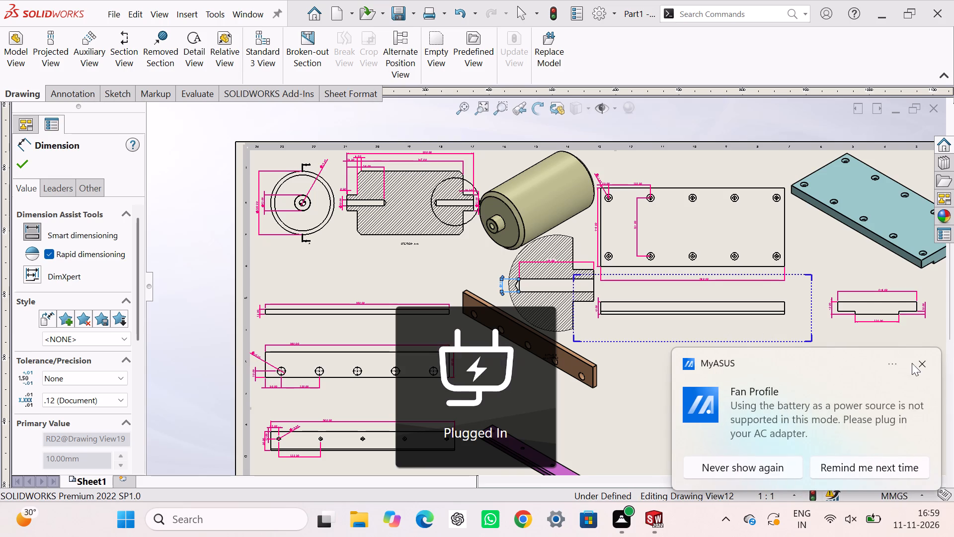
pyautogui.click(920, 365)
pyautogui.scroll(3, 757, 365)
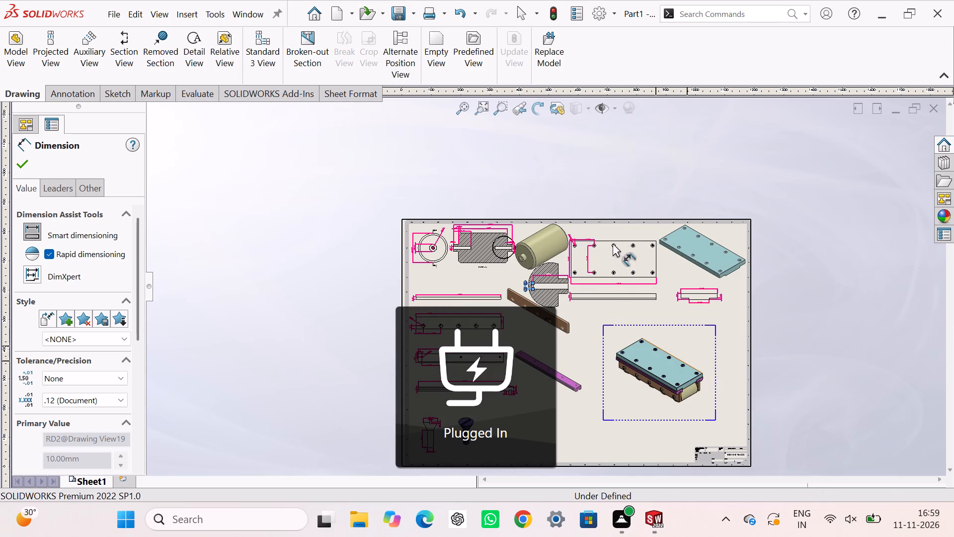
pyautogui.scroll(-1, 612, 245)
pyautogui.scroll(1, 611, 245)
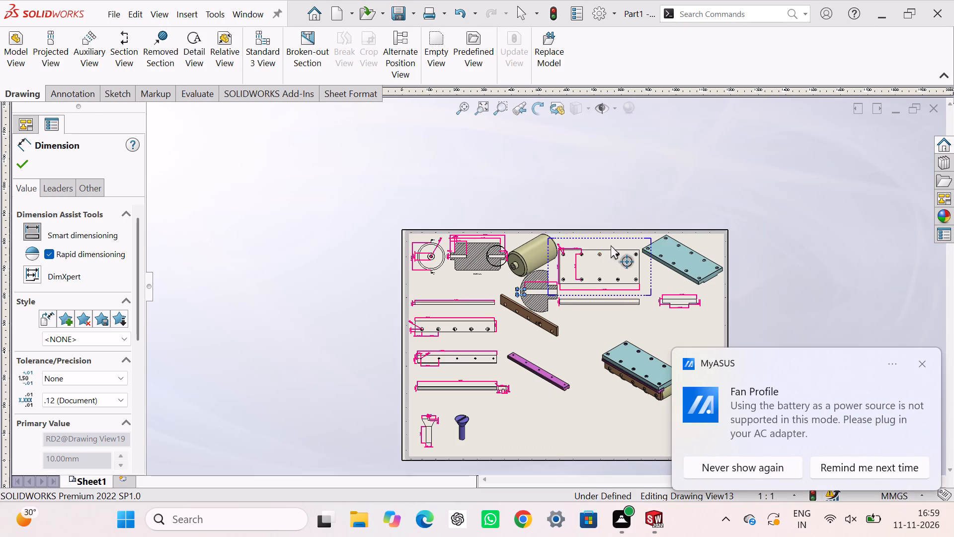
pyautogui.scroll(-2, 609, 267)
pyautogui.scroll(4, 594, 327)
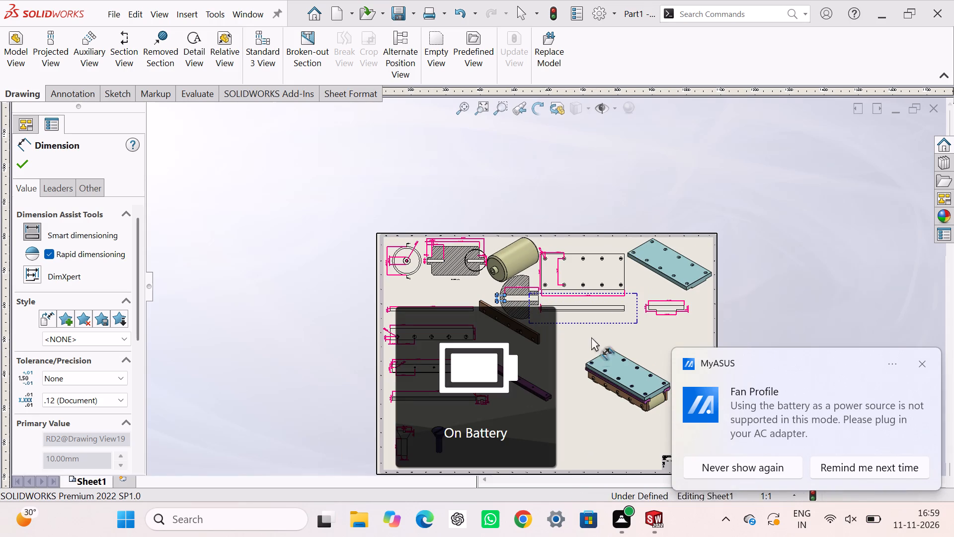
pyautogui.scroll(5, 591, 345)
pyautogui.scroll(-9, 590, 340)
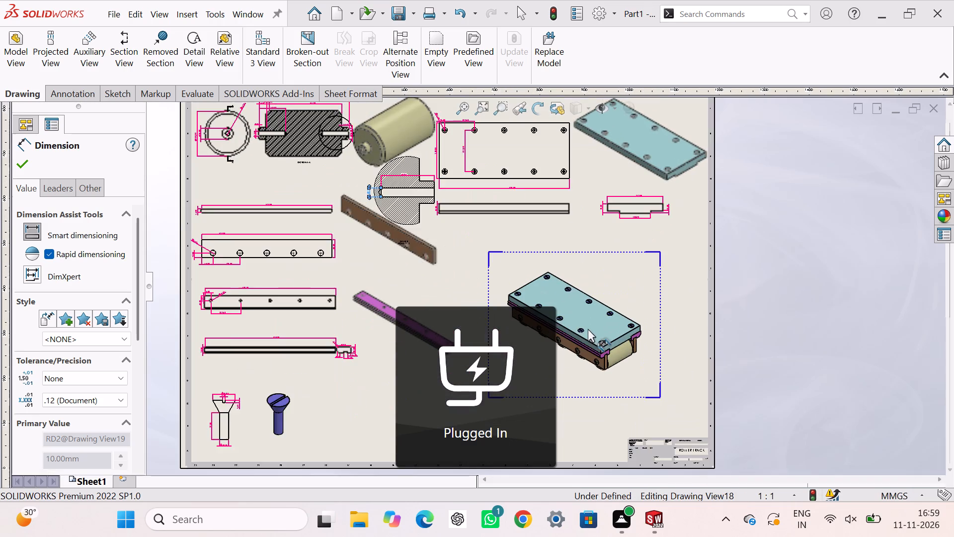
pyautogui.scroll(-1, 587, 327)
pyautogui.press('Escape')
pyautogui.press('Escape')
pyautogui.press('Escape')
pyautogui.press('Escape')
pyautogui.press('Escape')
pyautogui.press('Escape')
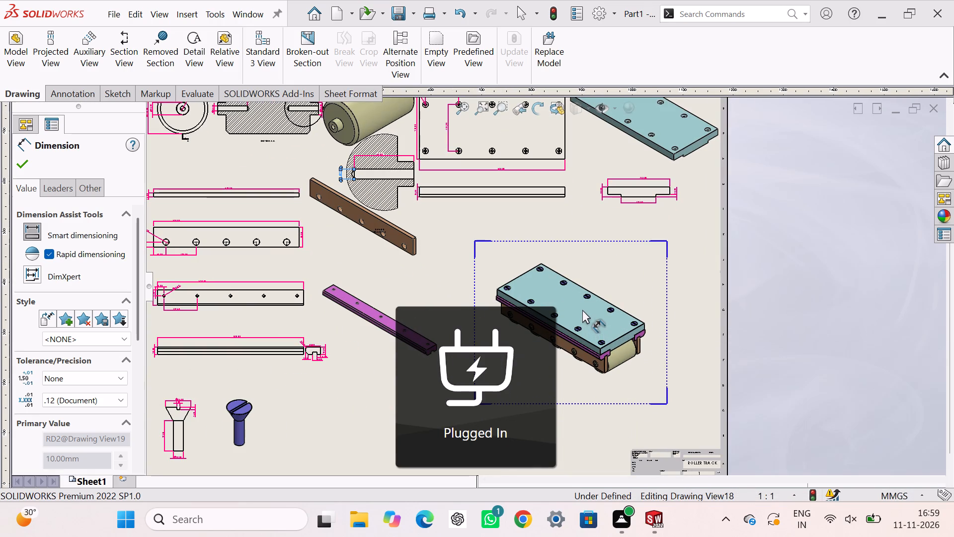
pyautogui.press('Escape')
pyautogui.press('Escape')
pyautogui.press('Escape')
pyautogui.press('Escape')
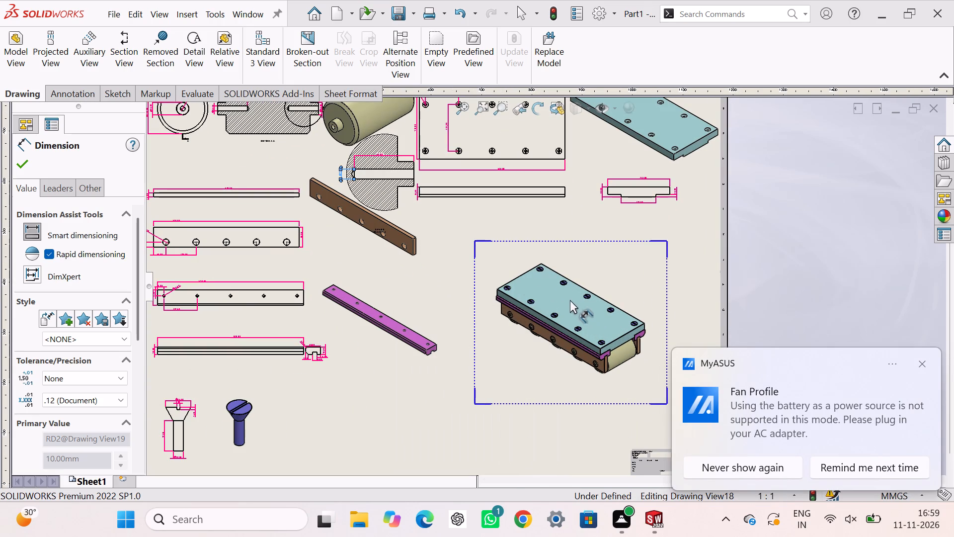
pyautogui.press('Escape')
pyautogui.press('Escape')
pyautogui.press('Escape')
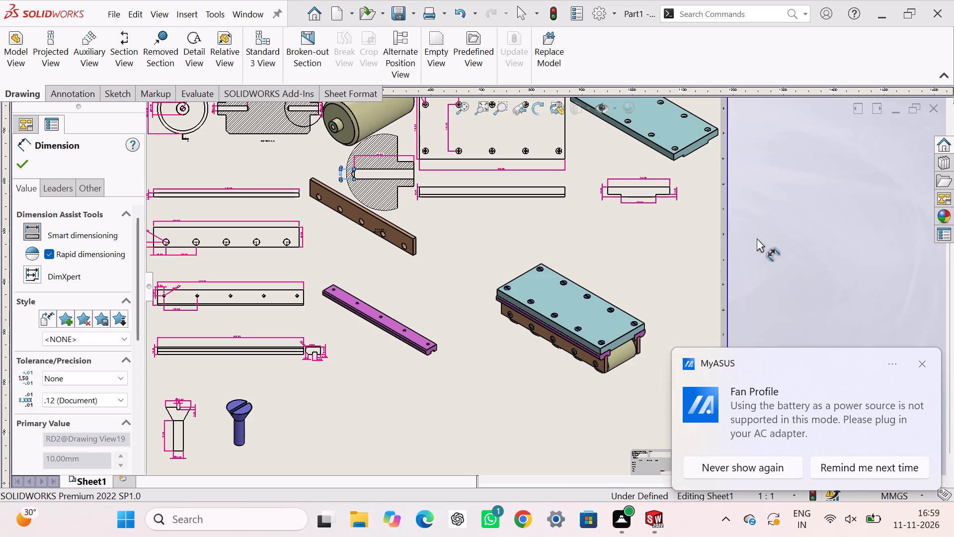
pyautogui.press('Escape')
pyautogui.press('Escape')
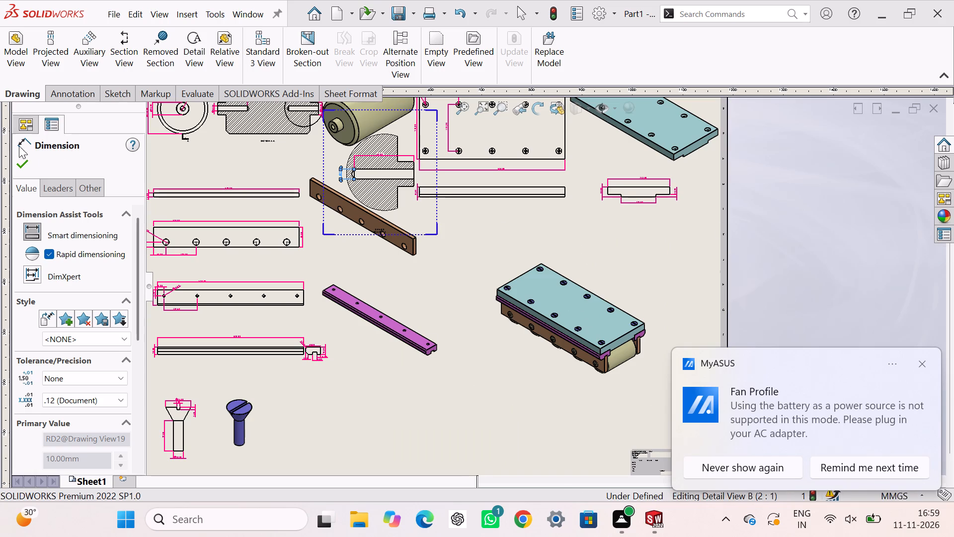
pyautogui.click(19, 163)
pyautogui.press('Escape')
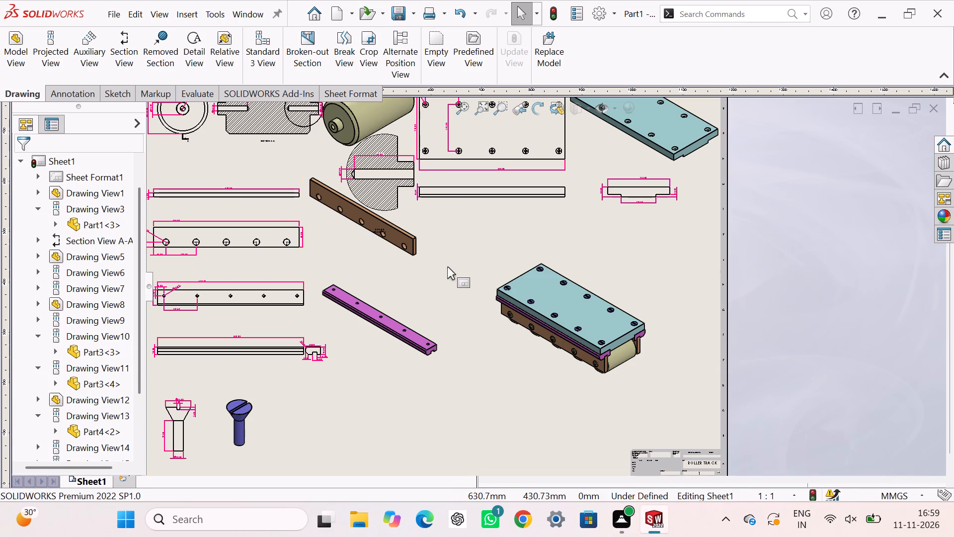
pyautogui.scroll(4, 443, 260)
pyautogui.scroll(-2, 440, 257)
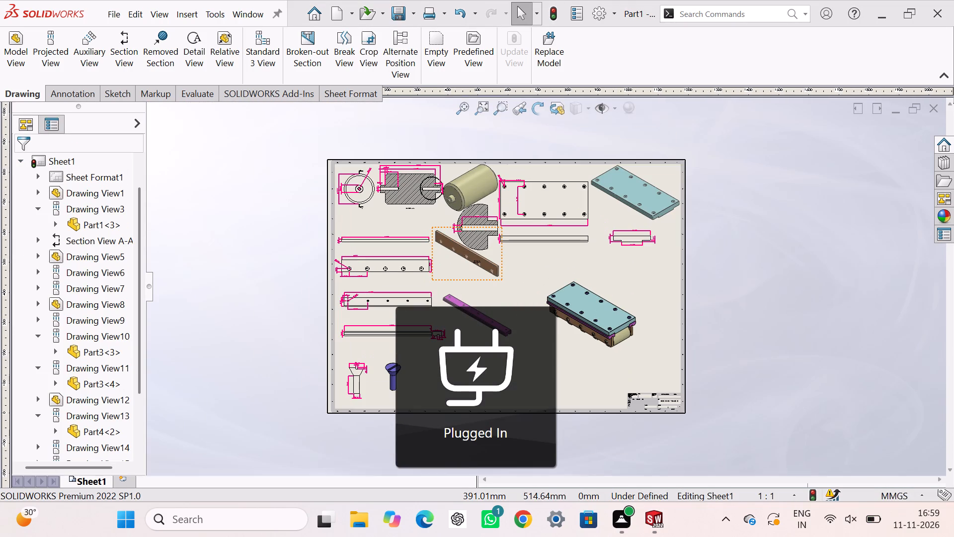
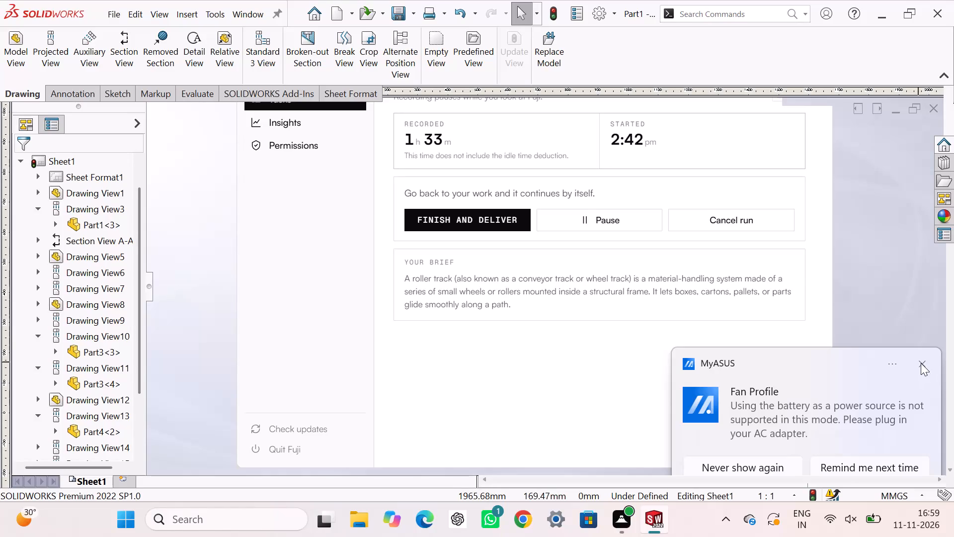
# Dismiss the MyASUS fan profile notification and return to the drawing sheet.
pyautogui.click(924, 365)
pyautogui.doubleClick(924, 363)
pyautogui.press('Escape')
pyautogui.click(877, 287)
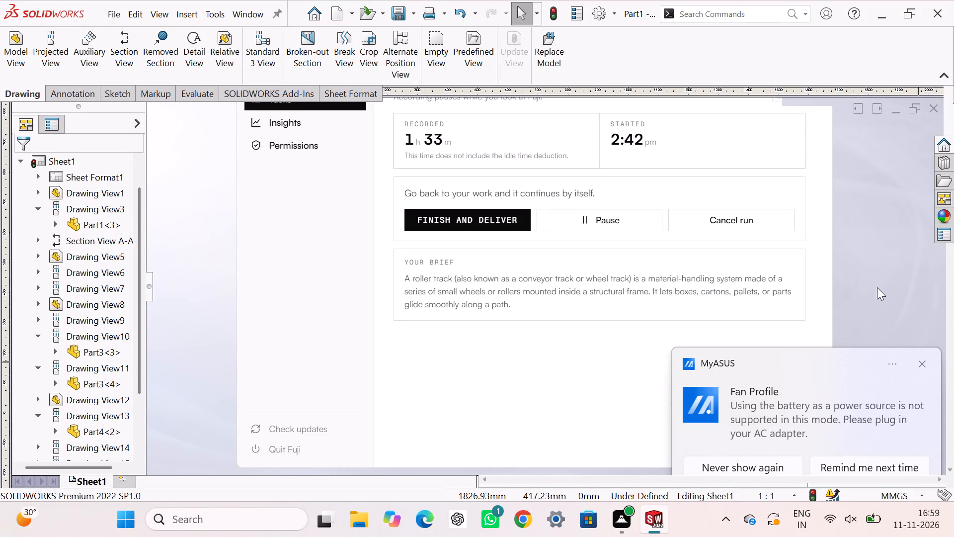
pyautogui.doubleClick(876, 286)
pyautogui.doubleClick(220, 213)
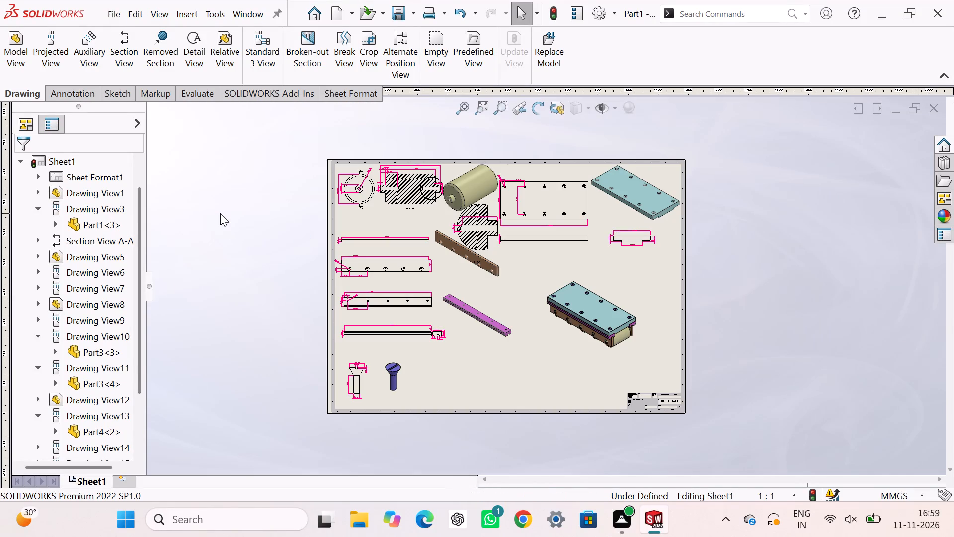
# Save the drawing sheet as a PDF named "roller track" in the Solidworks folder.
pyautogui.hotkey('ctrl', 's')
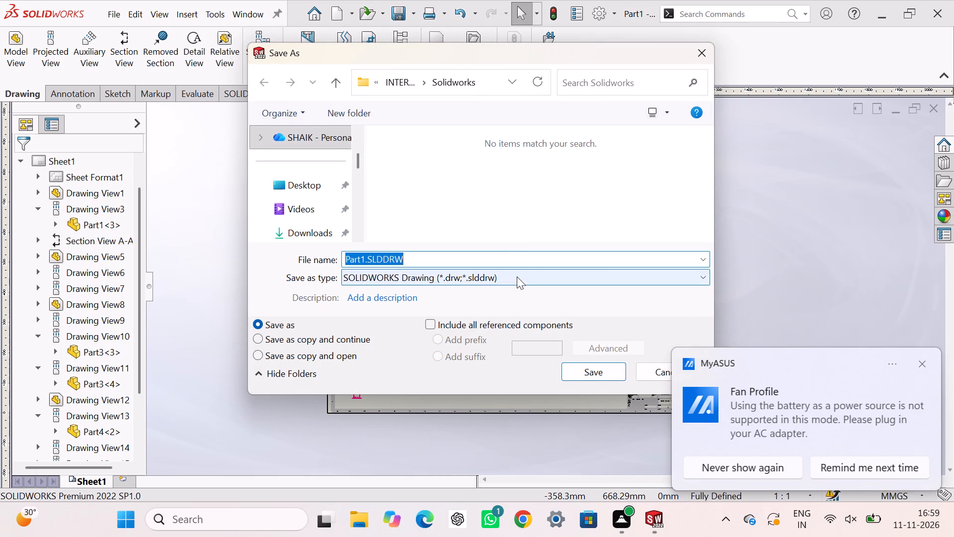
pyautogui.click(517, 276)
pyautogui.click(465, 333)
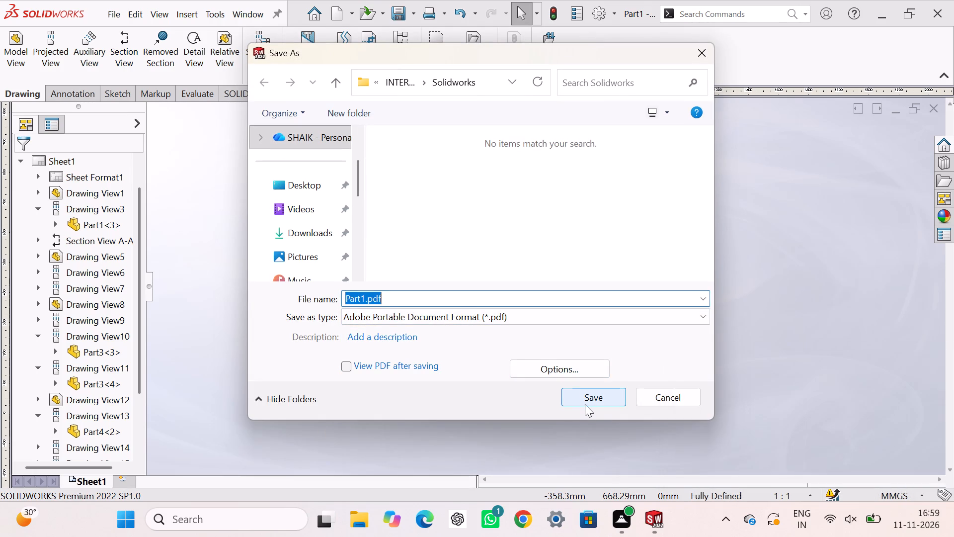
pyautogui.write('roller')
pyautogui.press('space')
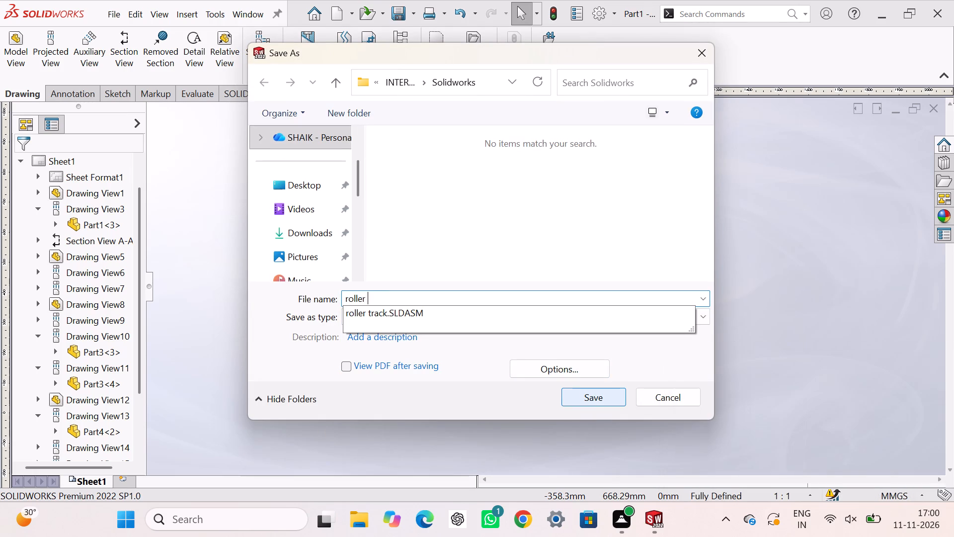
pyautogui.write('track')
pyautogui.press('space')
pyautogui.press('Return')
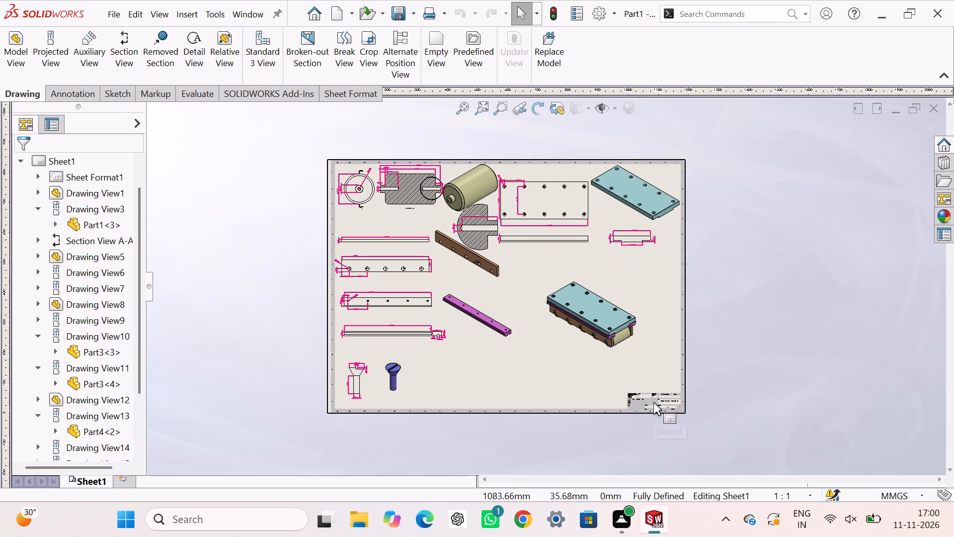
# Move the notched-profile end view of the purple rail farther away from the rail's 580 mm long side view, keeping them aligned.
pyautogui.scroll(-2, 653, 402)
pyautogui.scroll(-1, 549, 349)
pyautogui.scroll(-2, 401, 355)
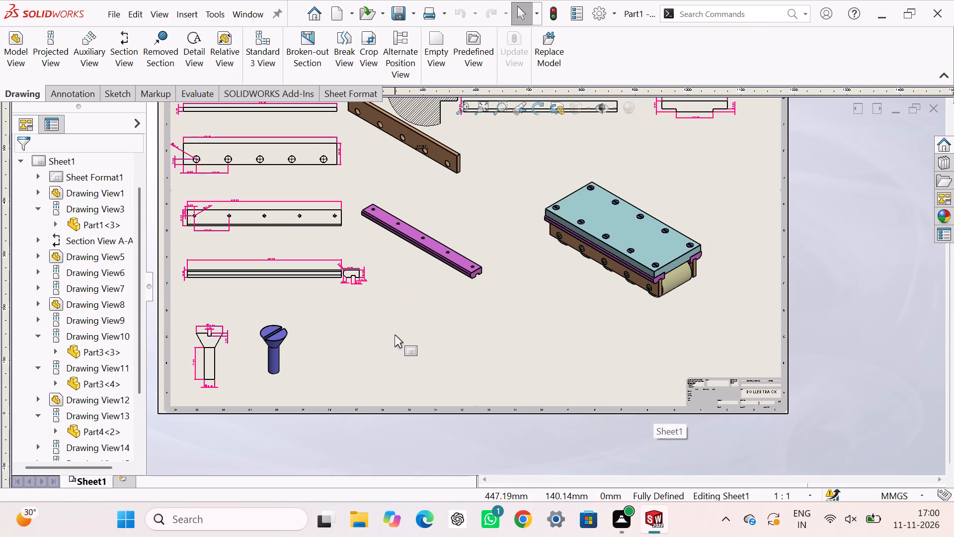
pyautogui.scroll(-12, 385, 304)
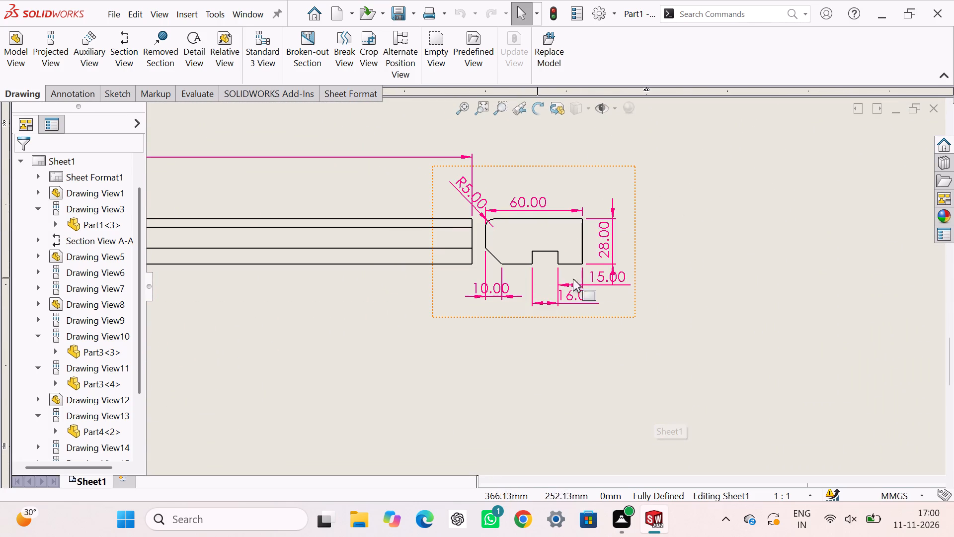
pyautogui.press('Escape')
pyautogui.moveTo(635, 234); pyautogui.dragTo(711, 231)
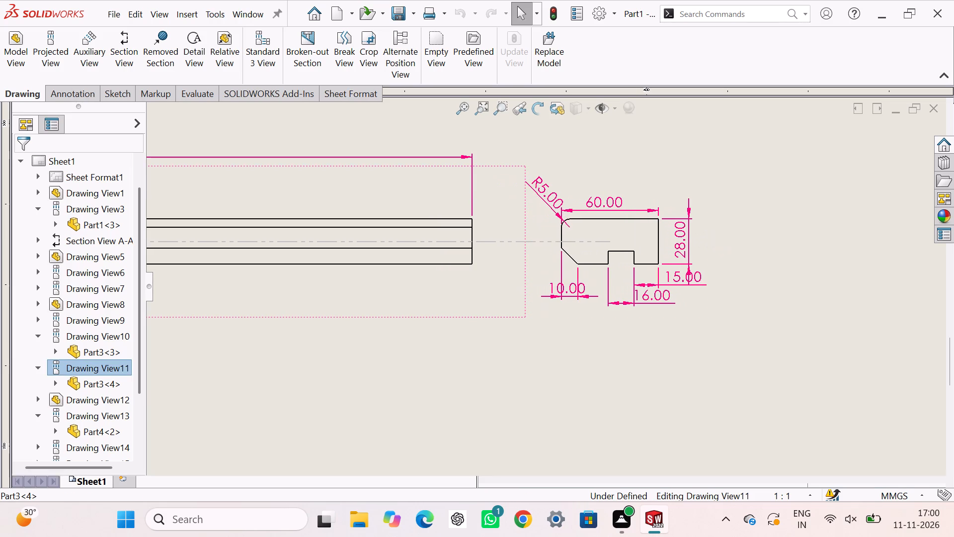
pyautogui.click(666, 396)
pyautogui.scroll(5, 659, 383)
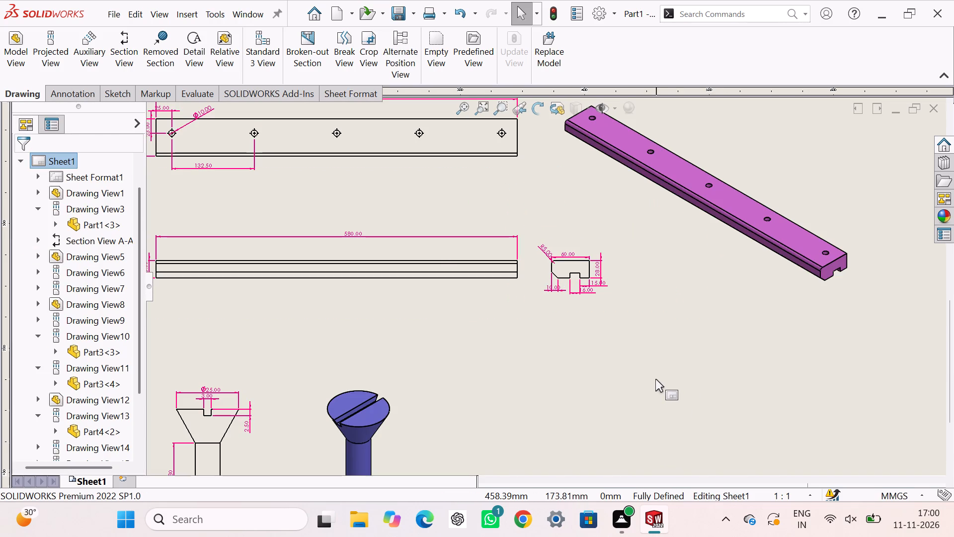
# Save the drawing sheet as a PDF again under the name "roller track", replacing the existing file.
pyautogui.hotkey('ctrl', 's')
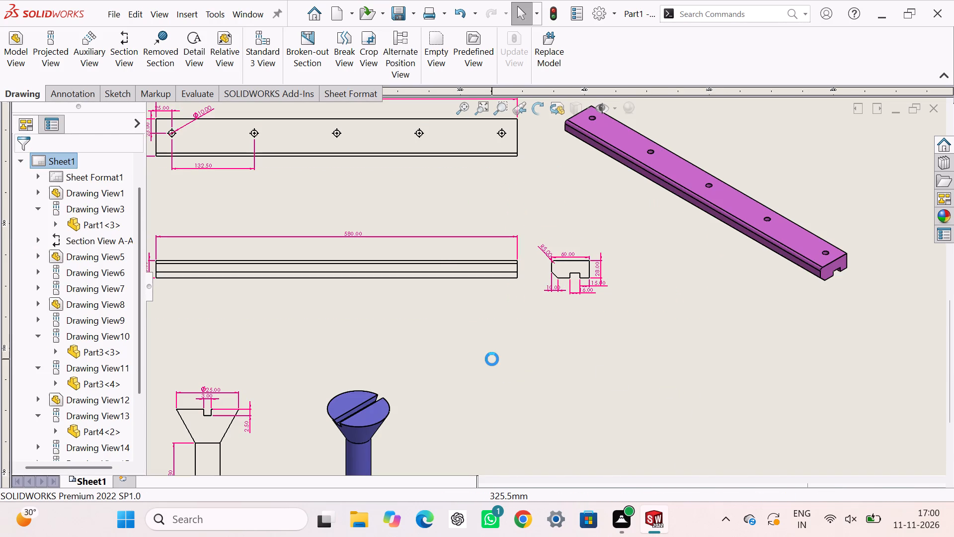
pyautogui.click(476, 275)
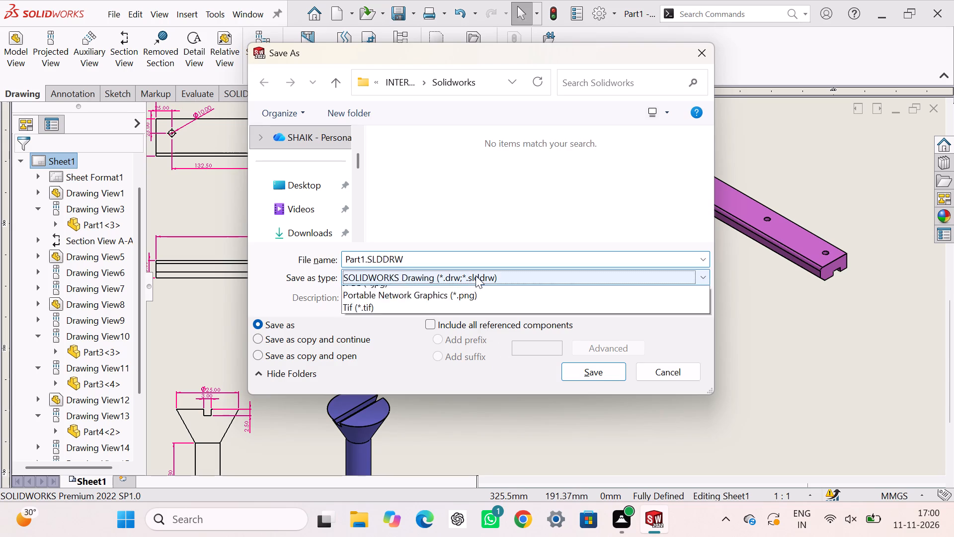
pyautogui.click(472, 255)
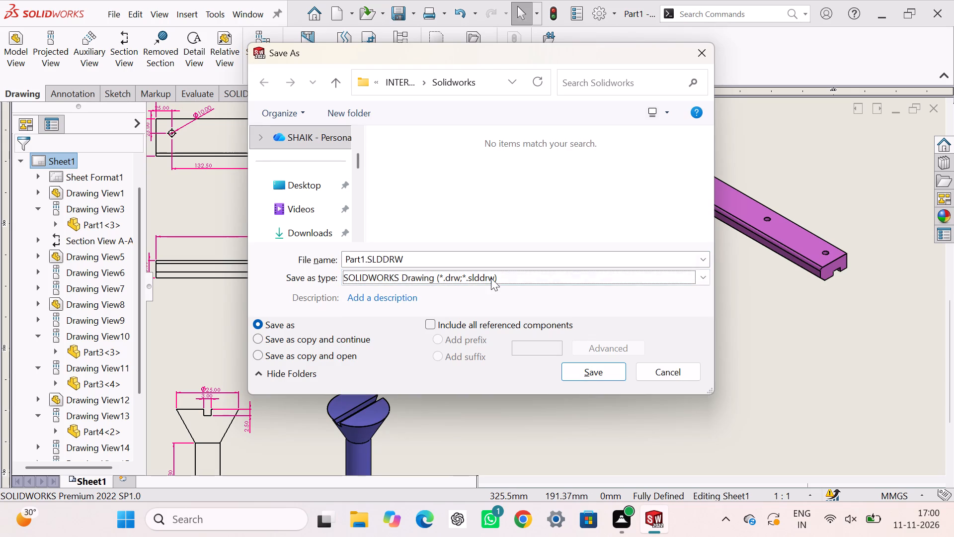
pyautogui.click(492, 277)
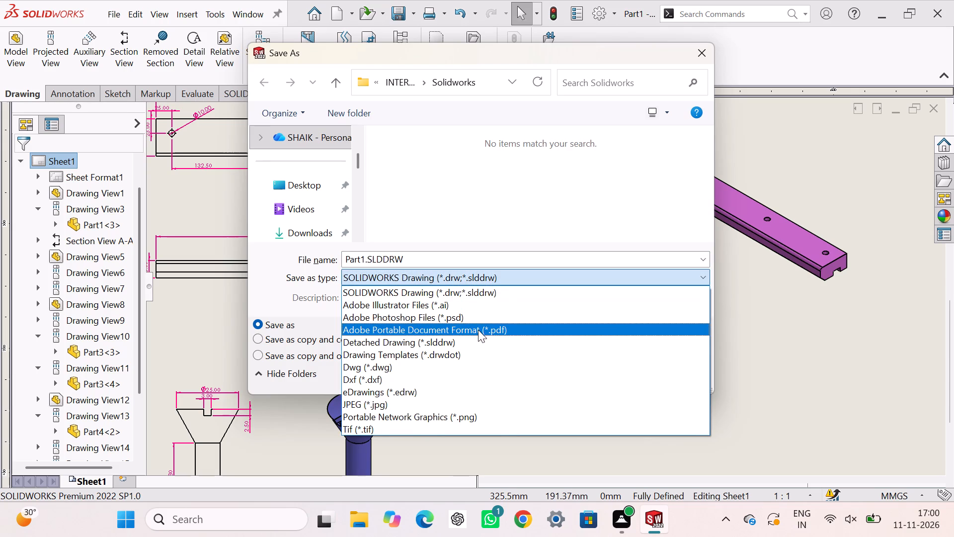
pyautogui.click(477, 330)
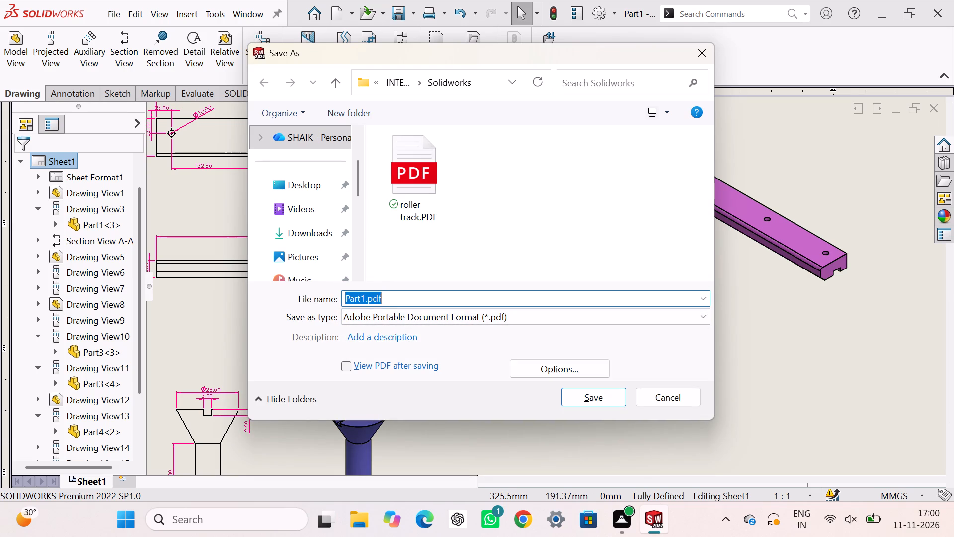
pyautogui.write('ro')
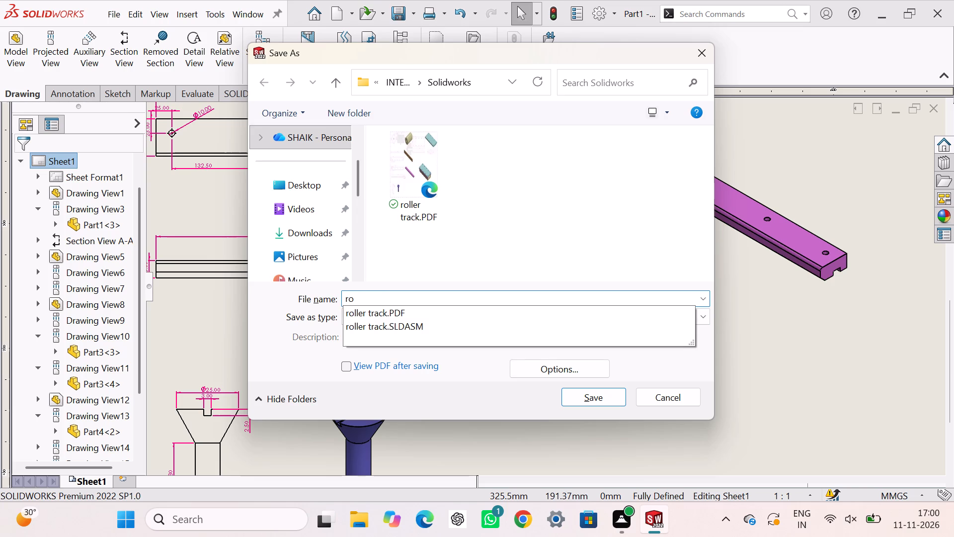
pyautogui.click(398, 308)
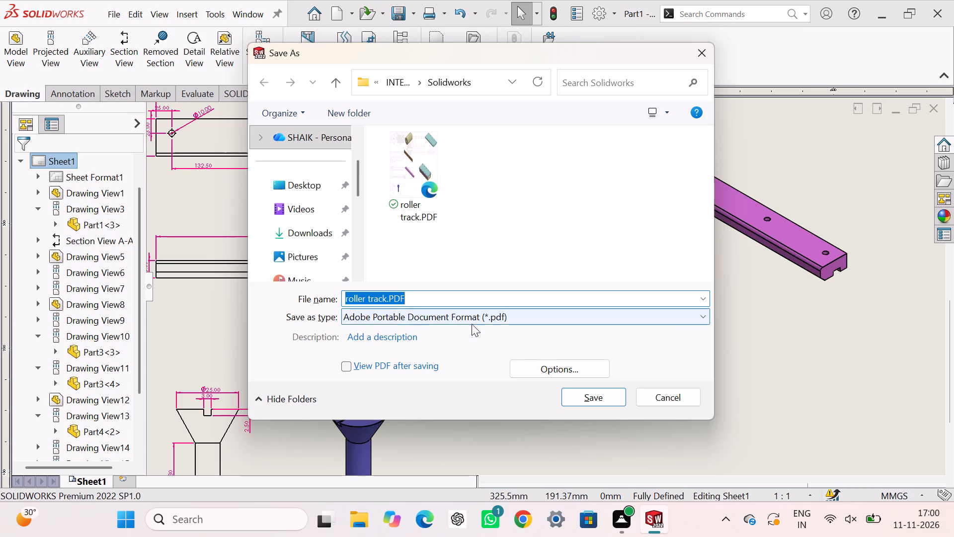
pyautogui.click(578, 394)
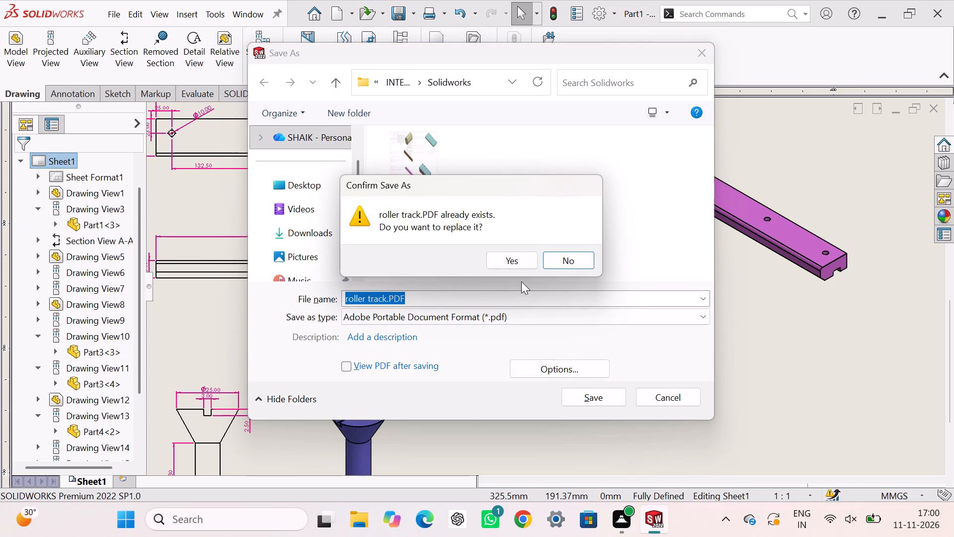
pyautogui.click(520, 261)
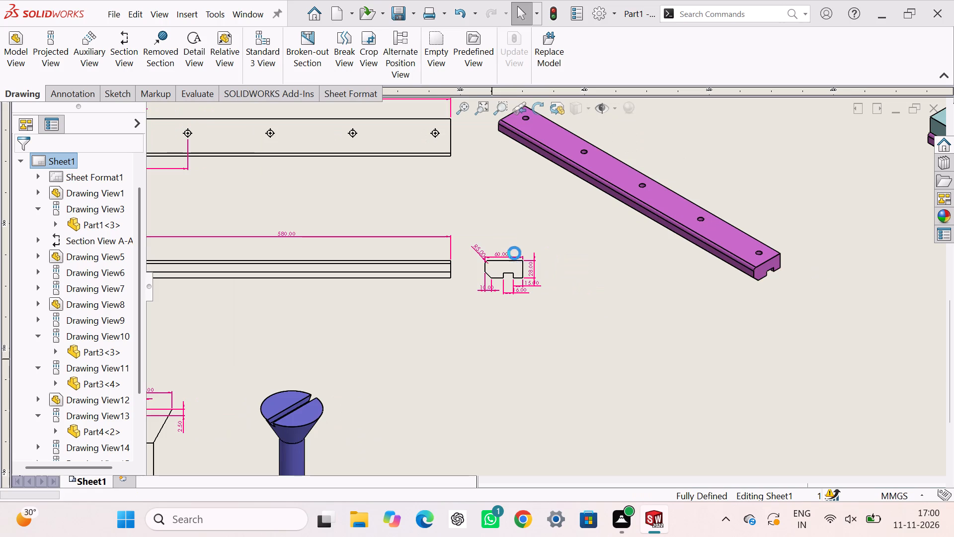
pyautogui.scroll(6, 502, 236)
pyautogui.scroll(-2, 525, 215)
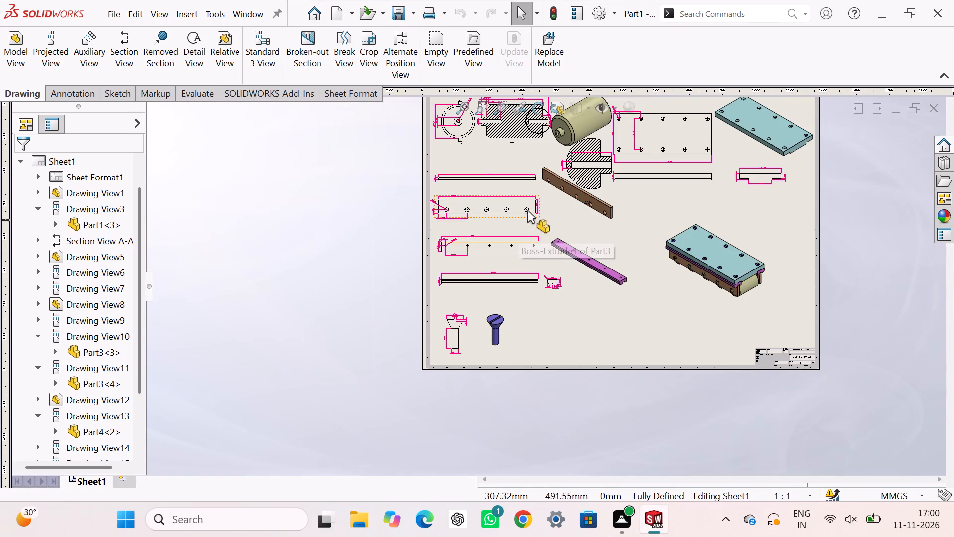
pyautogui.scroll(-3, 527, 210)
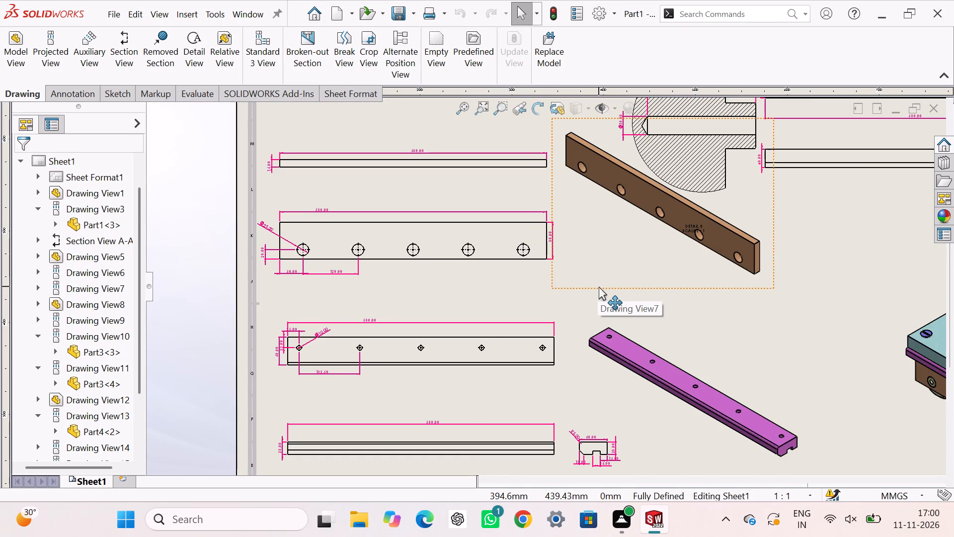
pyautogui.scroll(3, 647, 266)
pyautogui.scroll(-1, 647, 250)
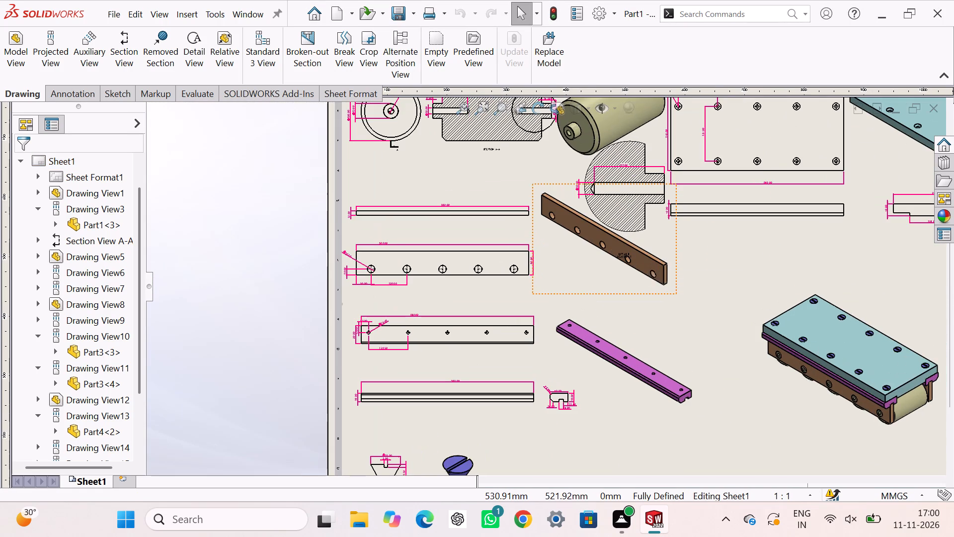
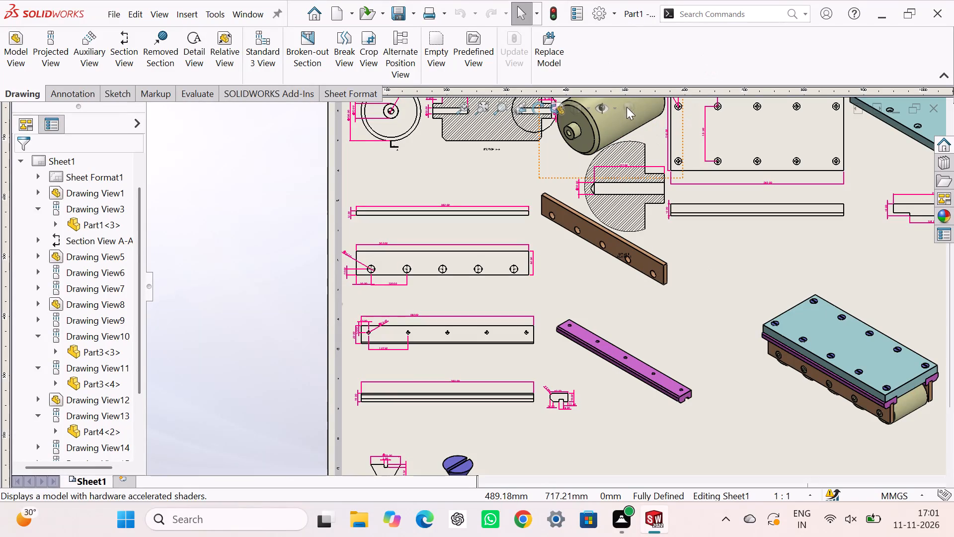
# Examine the roller, drilled plate and assembly views on the sheet for layout and legibility.
pyautogui.scroll(4, 639, 230)
pyautogui.scroll(-2, 620, 214)
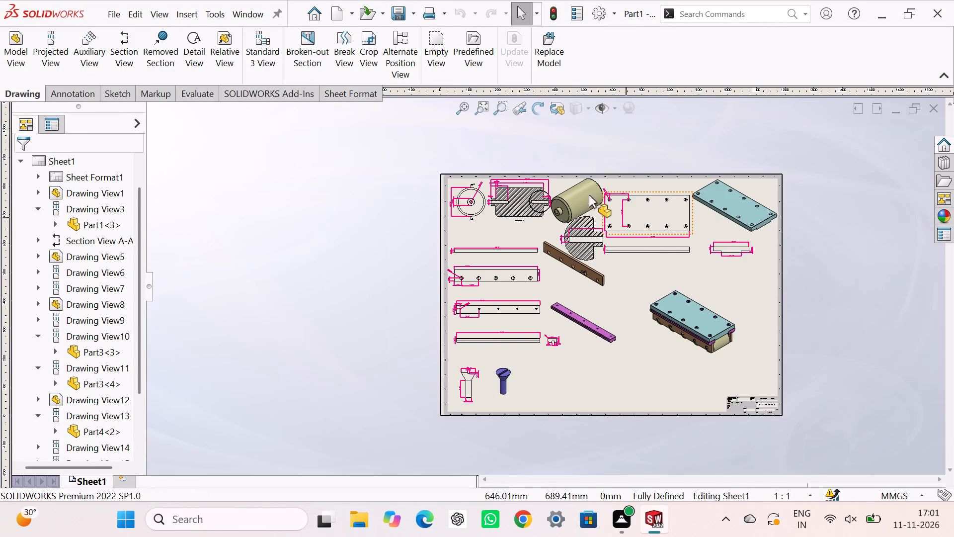
pyautogui.scroll(-7, 589, 195)
pyautogui.scroll(-3, 596, 237)
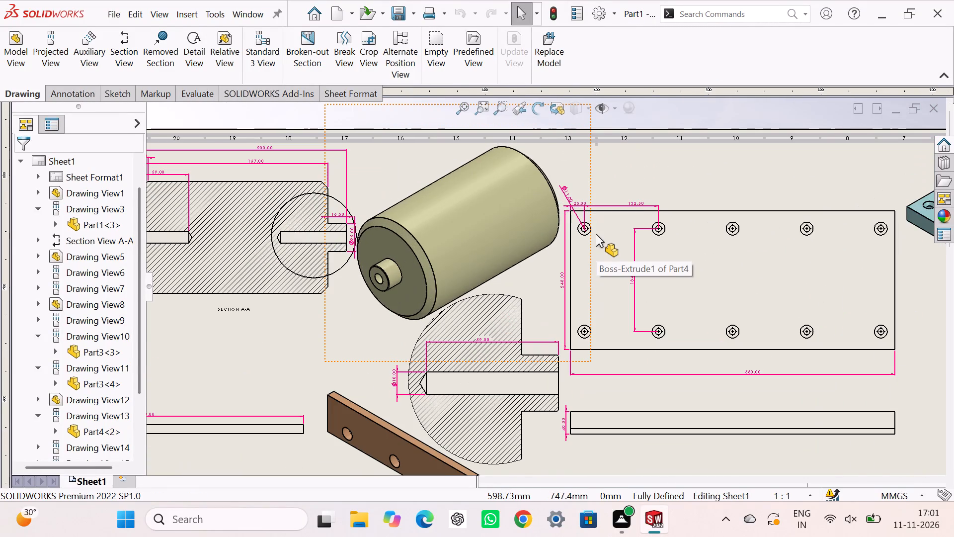
pyautogui.scroll(5, 594, 229)
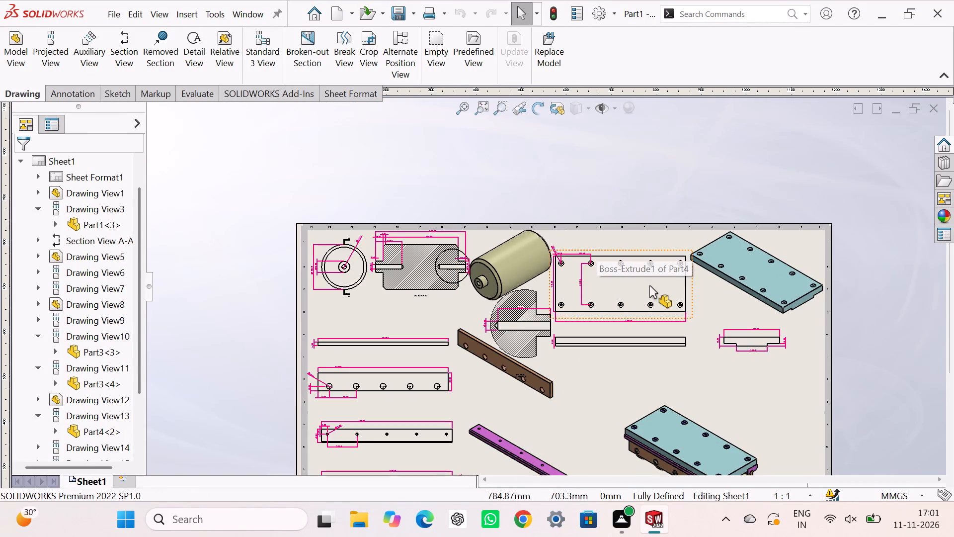
pyautogui.scroll(5, 649, 285)
pyautogui.scroll(-11, 651, 375)
pyautogui.scroll(-3, 538, 333)
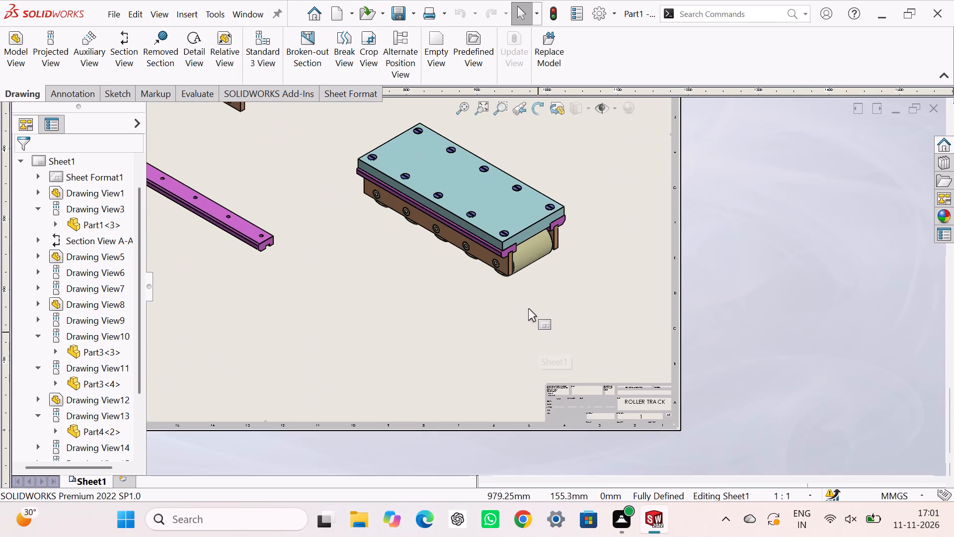
# Set the custom scale of the roller track assembly's isometric view to 1:1.
pyautogui.scroll(4, 521, 292)
pyautogui.press('Escape')
pyautogui.click(490, 271)
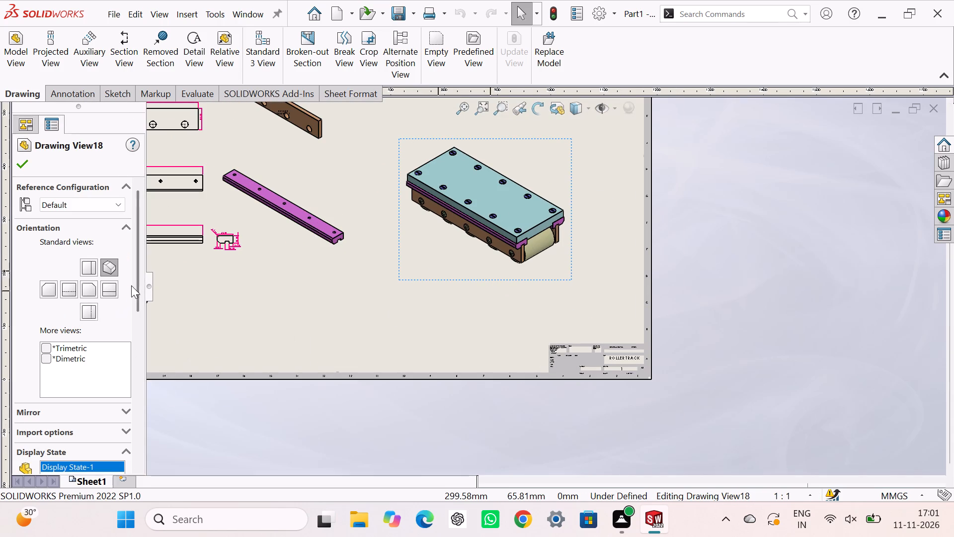
pyautogui.moveTo(137, 274); pyautogui.dragTo(138, 406)
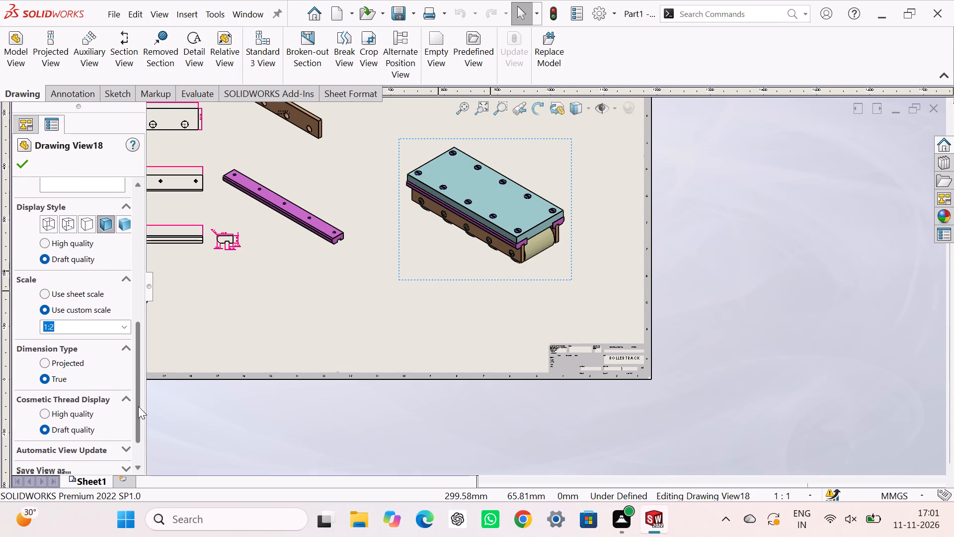
pyautogui.moveTo(138, 406); pyautogui.dragTo(136, 406)
pyautogui.doubleClick(72, 330)
pyautogui.doubleClick(72, 328)
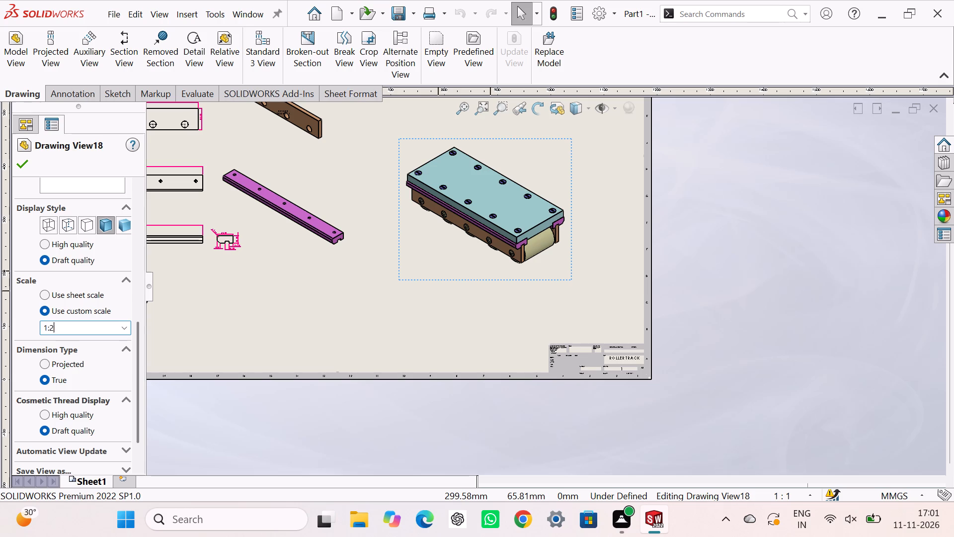
pyautogui.click(72, 326)
pyautogui.press('BackSpace')
pyautogui.press('1')
pyautogui.press('Return')
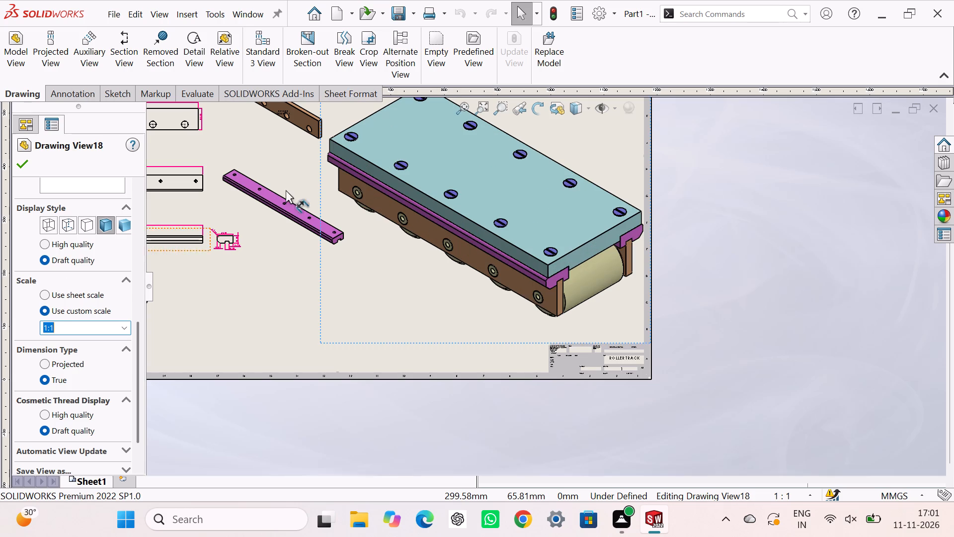
pyautogui.click(17, 158)
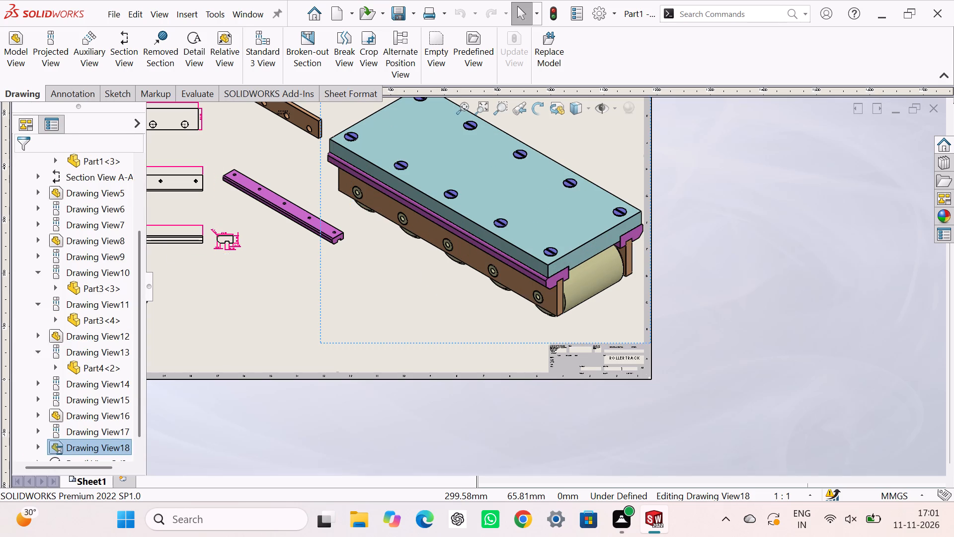
# Move the enlarged assembly isometric view slightly away from the sheet's right border, toward the purple rail view.
pyautogui.scroll(3, 381, 297)
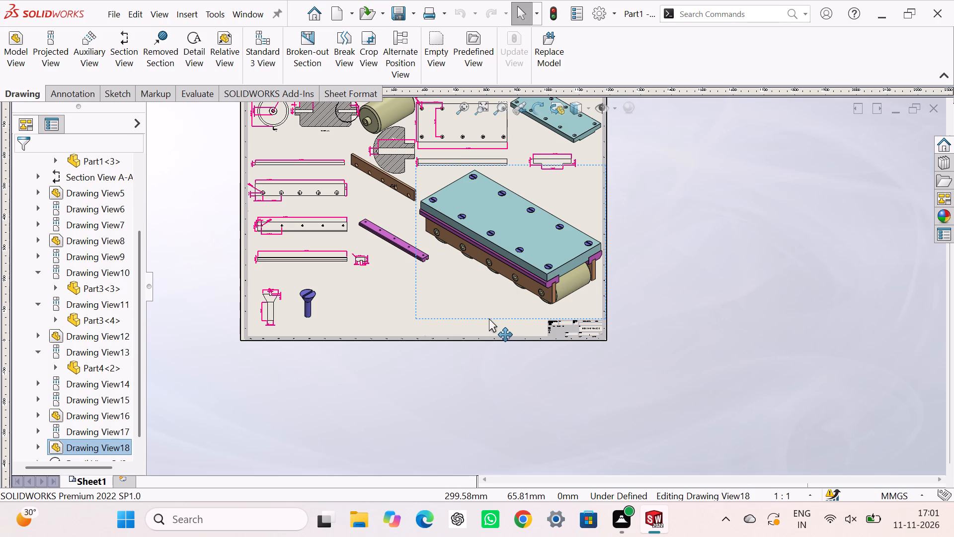
pyautogui.moveTo(489, 317); pyautogui.dragTo(483, 318)
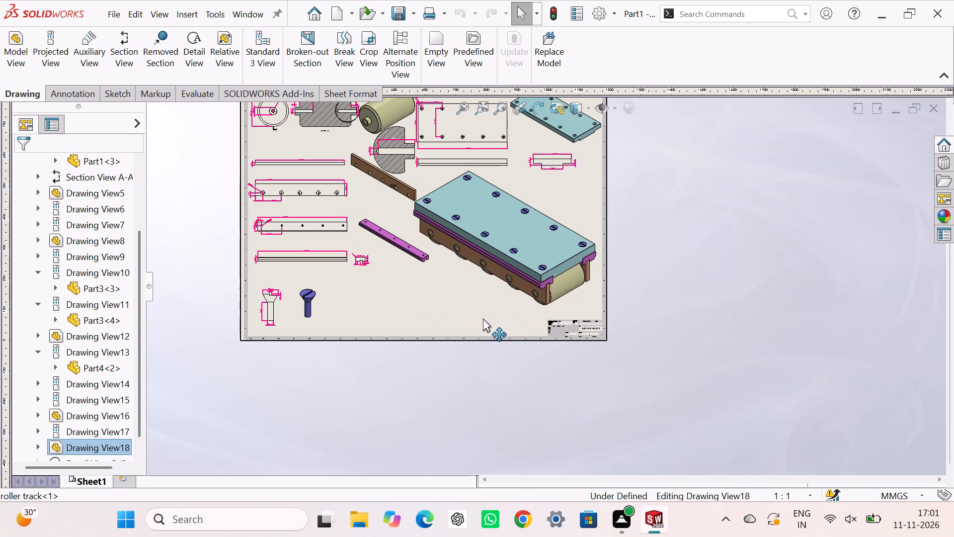
pyautogui.moveTo(483, 318); pyautogui.dragTo(483, 319)
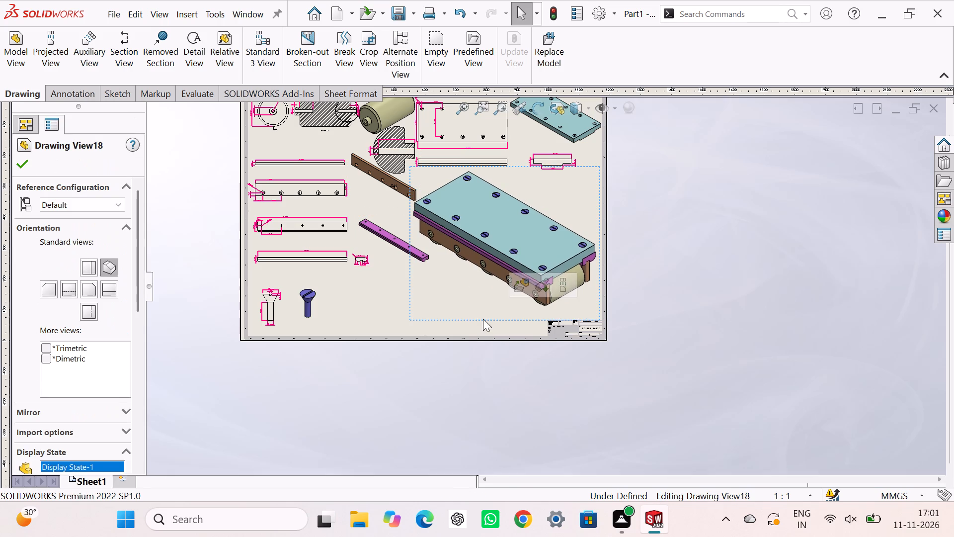
pyautogui.press('Escape')
pyautogui.press('Escape')
pyautogui.press('Escape')
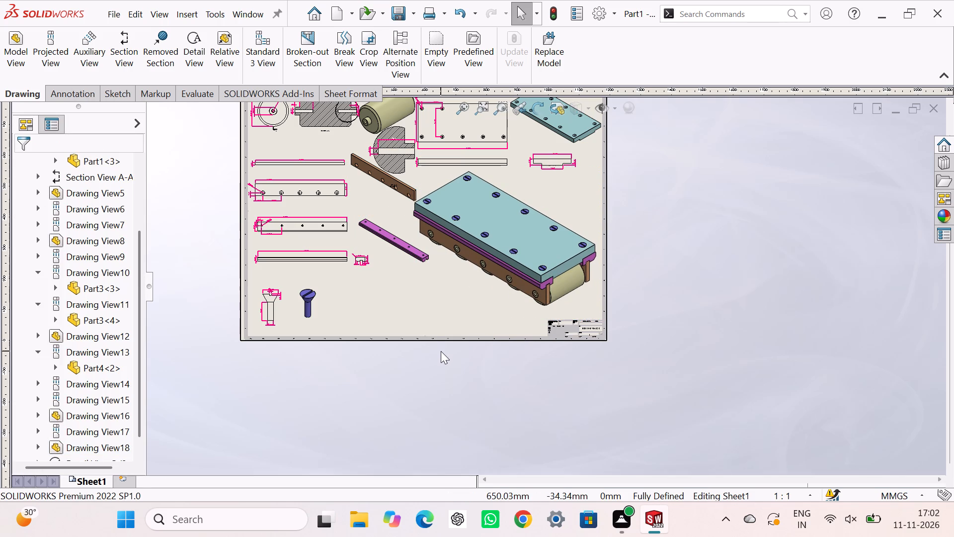
# Save the drawing sheet as a PDF under the name "roller track" in the Solidworks folder, replacing the existing file.
pyautogui.hotkey('ctrl', 's')
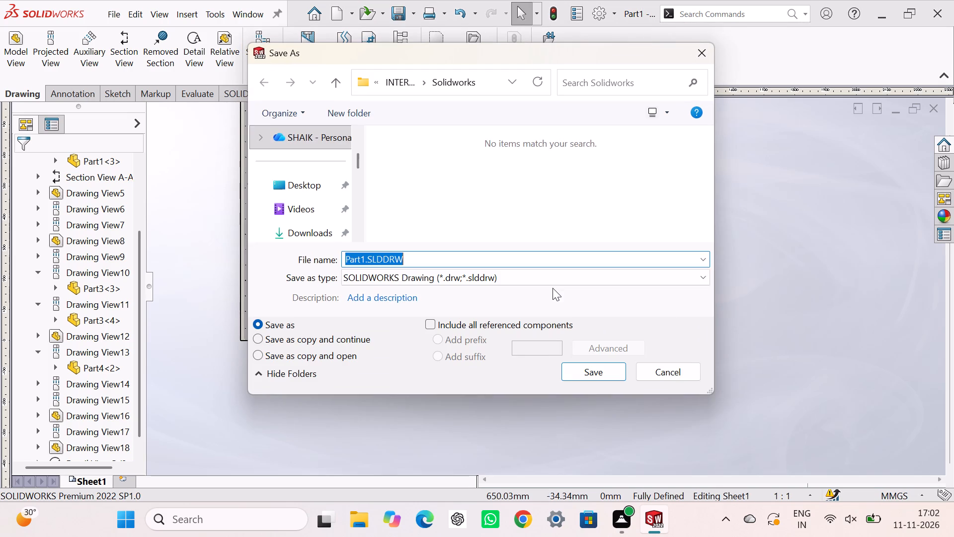
pyautogui.click(553, 279)
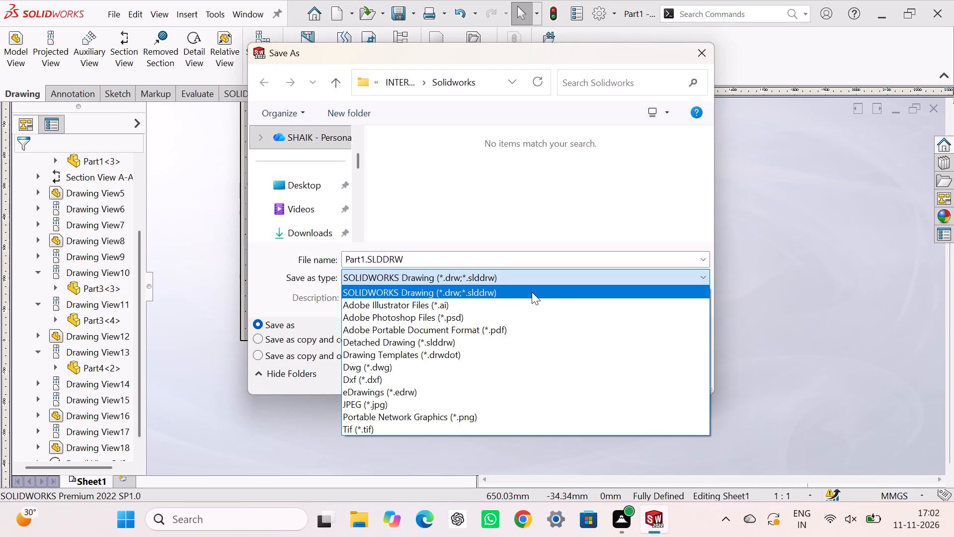
pyautogui.click(507, 328)
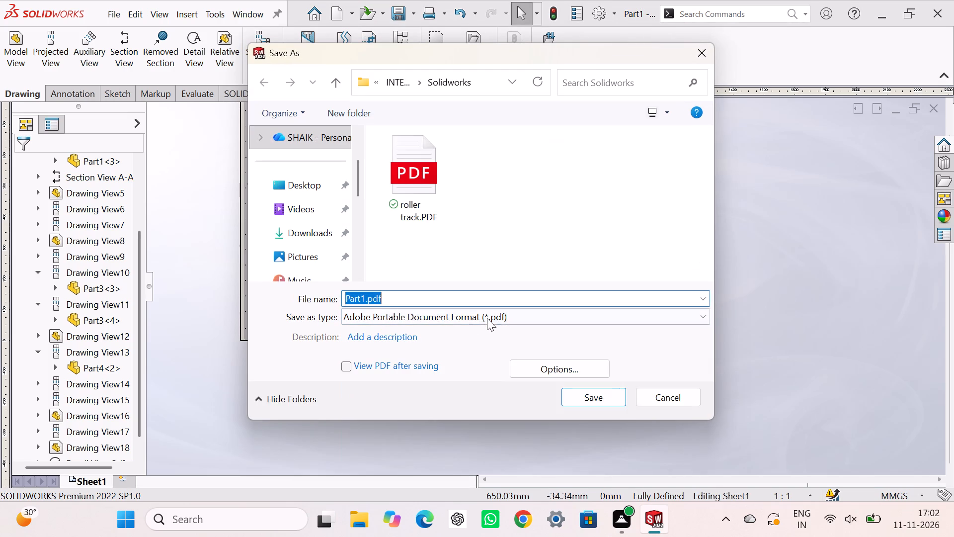
pyautogui.write('ro')
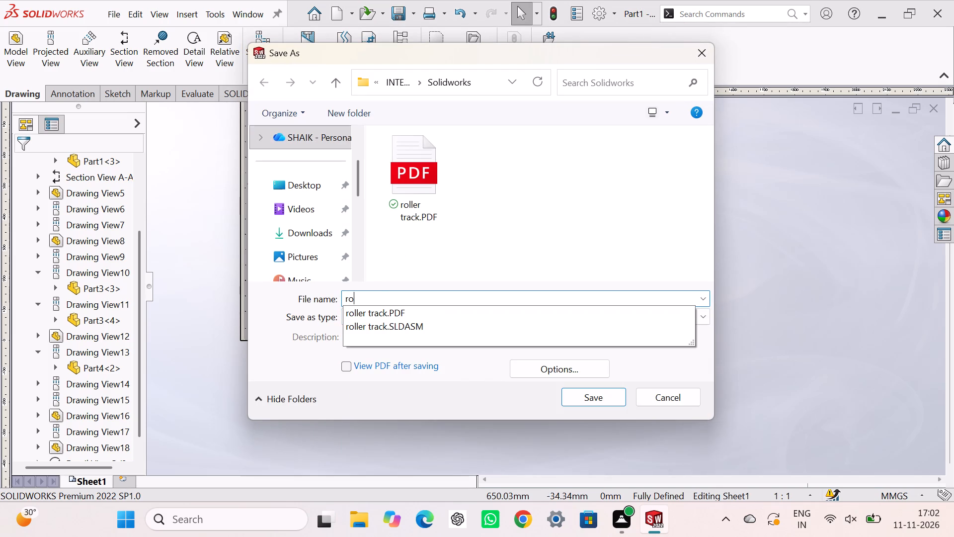
pyautogui.click(371, 309)
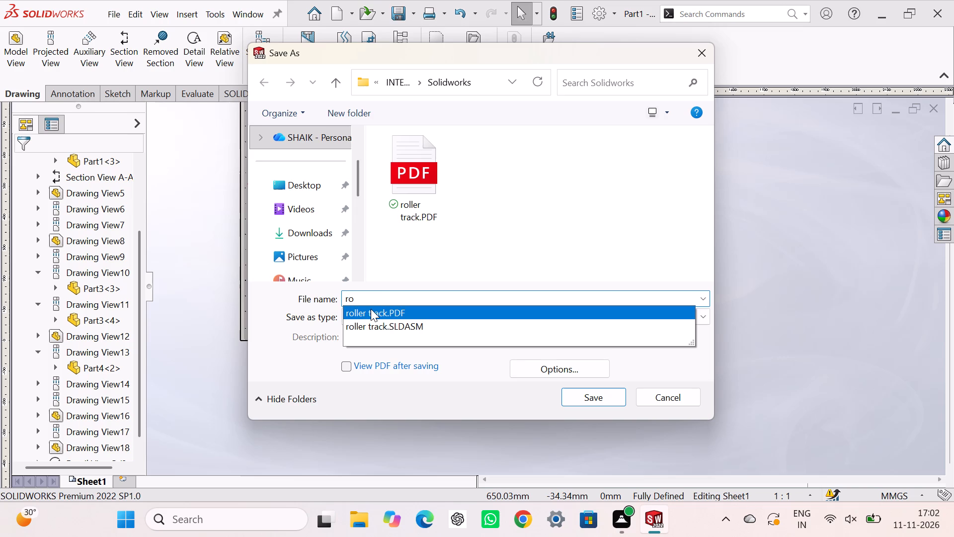
pyautogui.click(580, 399)
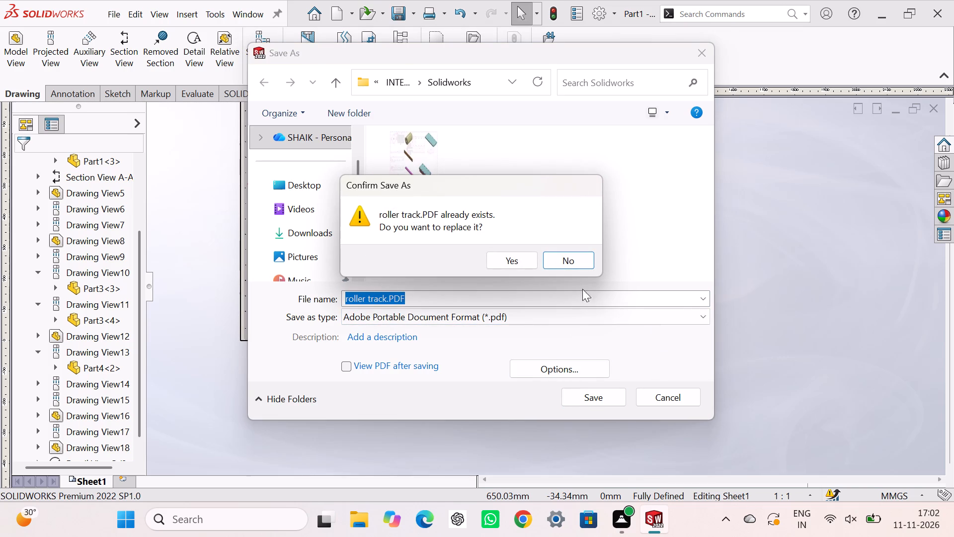
pyautogui.click(507, 257)
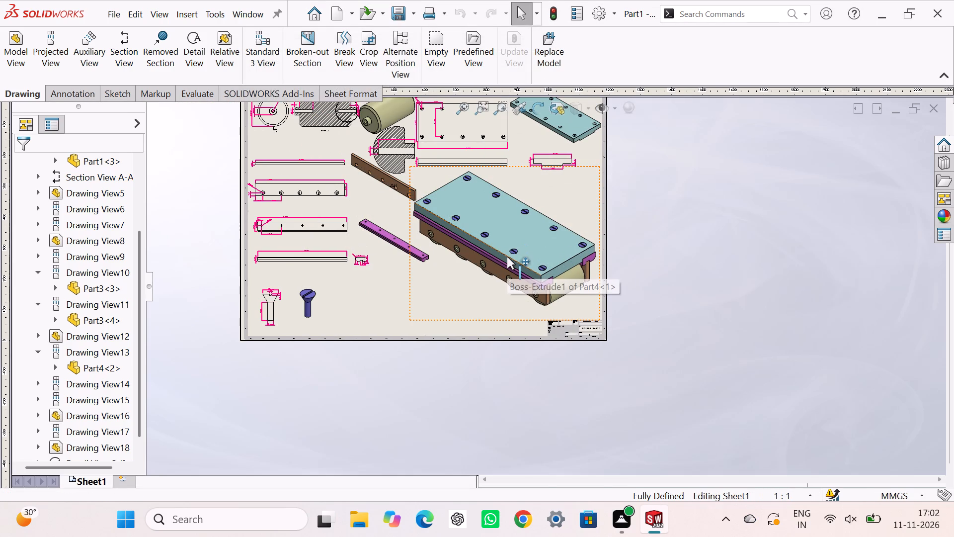
# Inspect the whole sheet, checking the roller, plate and rail views and the placement of the enlarged assembly view.
pyautogui.scroll(3, 610, 287)
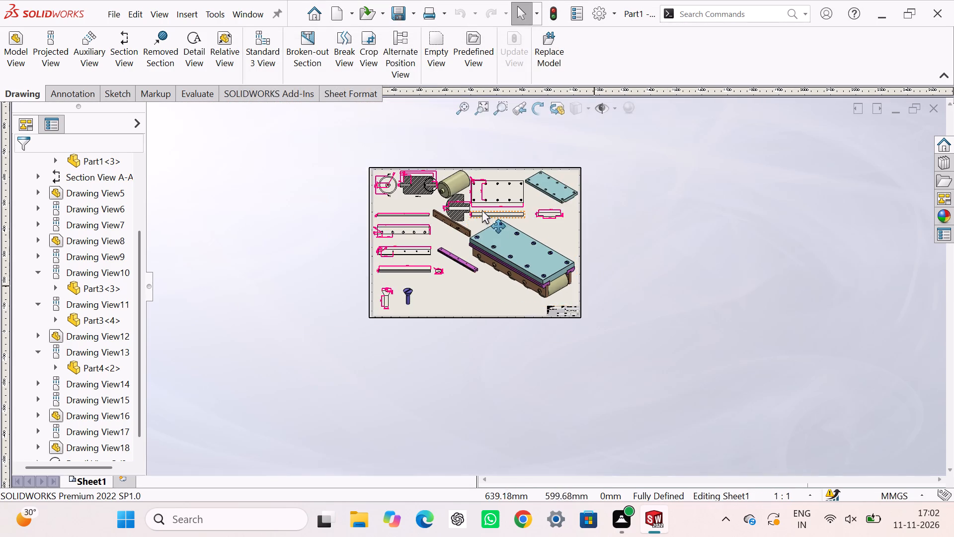
pyautogui.scroll(-1, 480, 208)
pyautogui.scroll(-3, 459, 165)
pyautogui.scroll(-4, 464, 217)
pyautogui.scroll(-3, 515, 238)
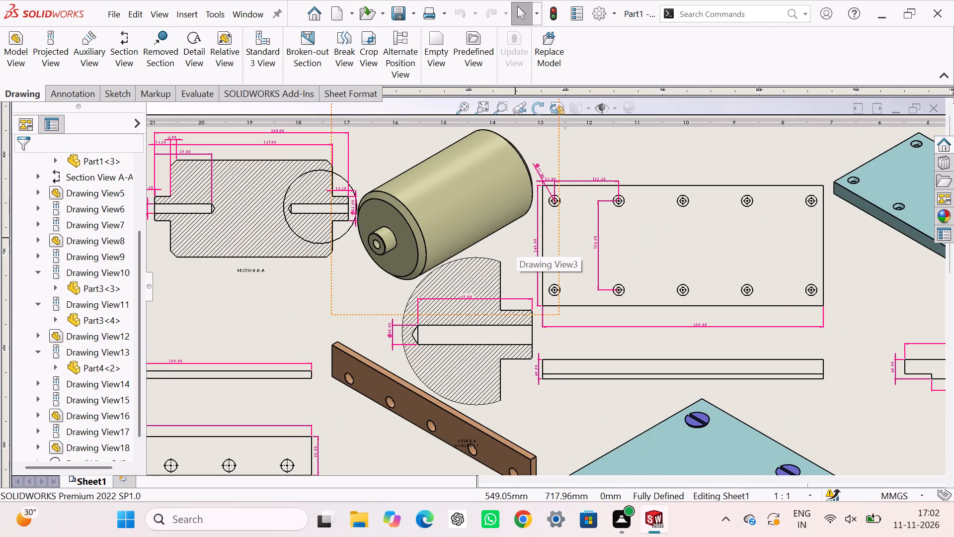
pyautogui.scroll(-2, 516, 234)
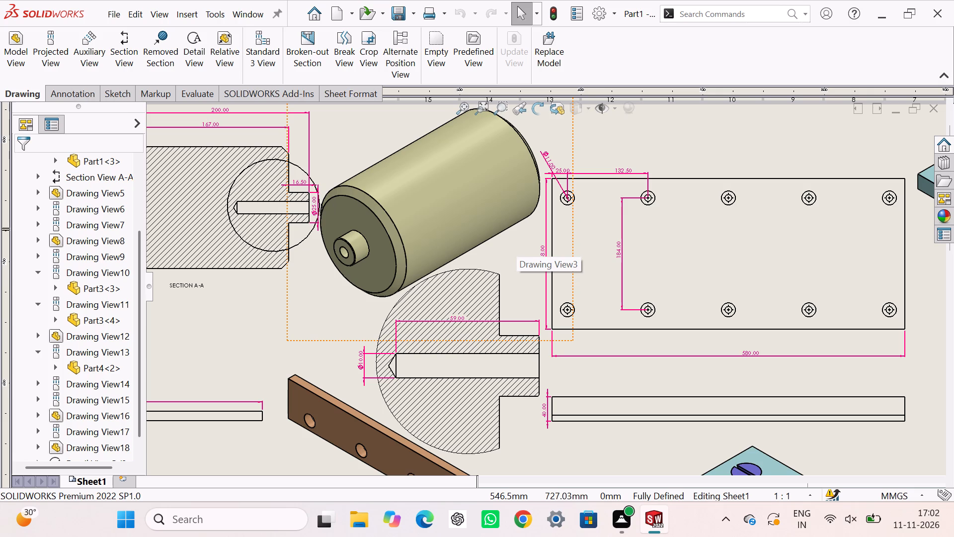
pyautogui.scroll(8, 503, 233)
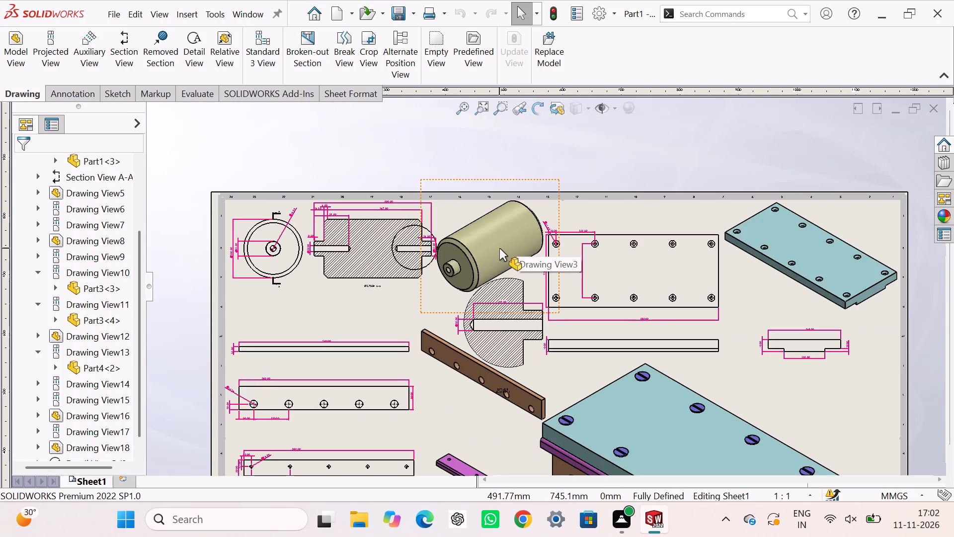
pyautogui.scroll(-3, 500, 360)
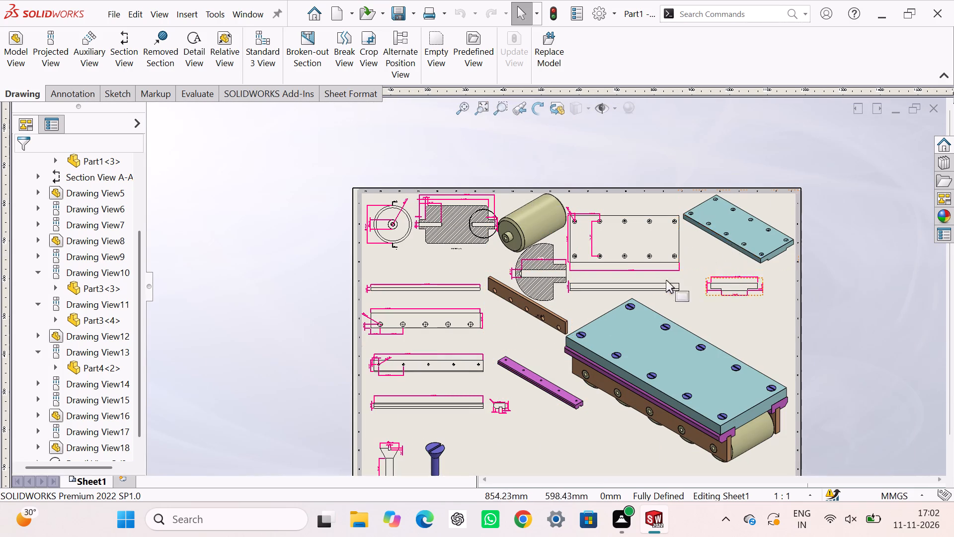
pyautogui.scroll(3, 663, 280)
pyautogui.scroll(-7, 643, 276)
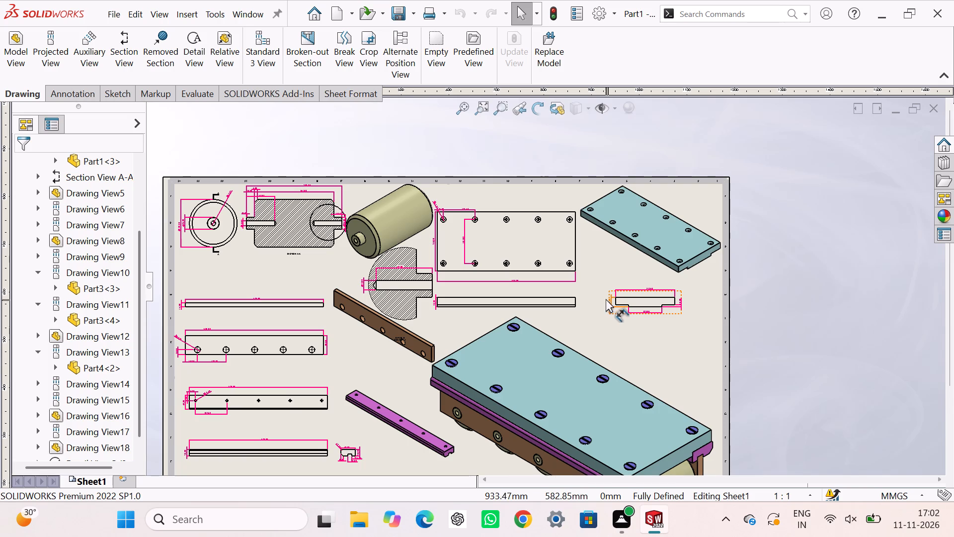
pyautogui.press('Escape')
pyautogui.scroll(5, 595, 292)
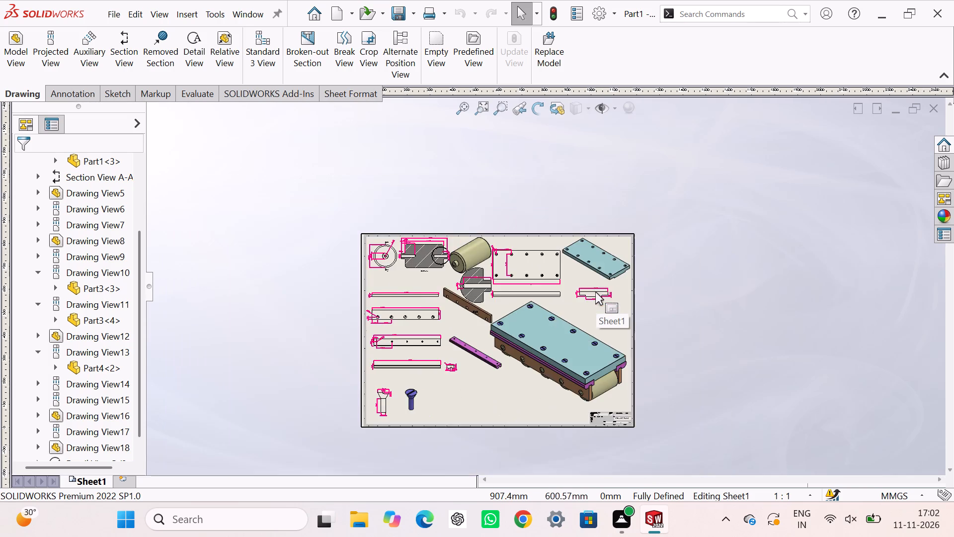
pyautogui.scroll(4, 594, 292)
pyautogui.scroll(-11, 591, 317)
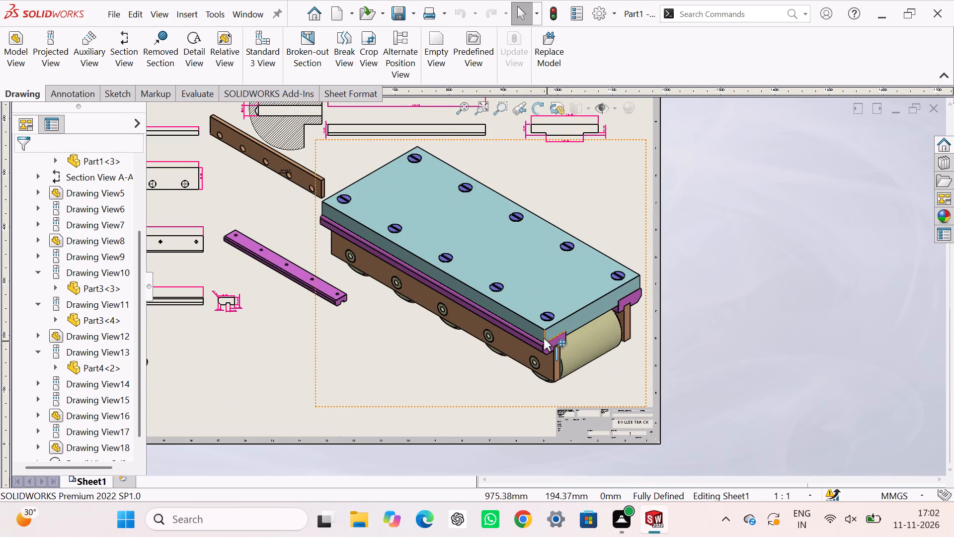
pyautogui.scroll(7, 528, 330)
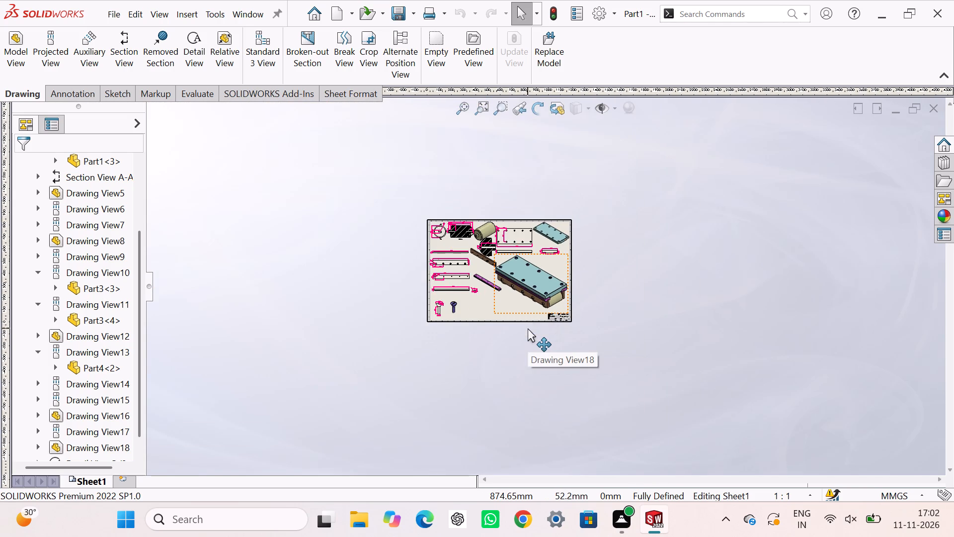
pyautogui.scroll(-5, 528, 328)
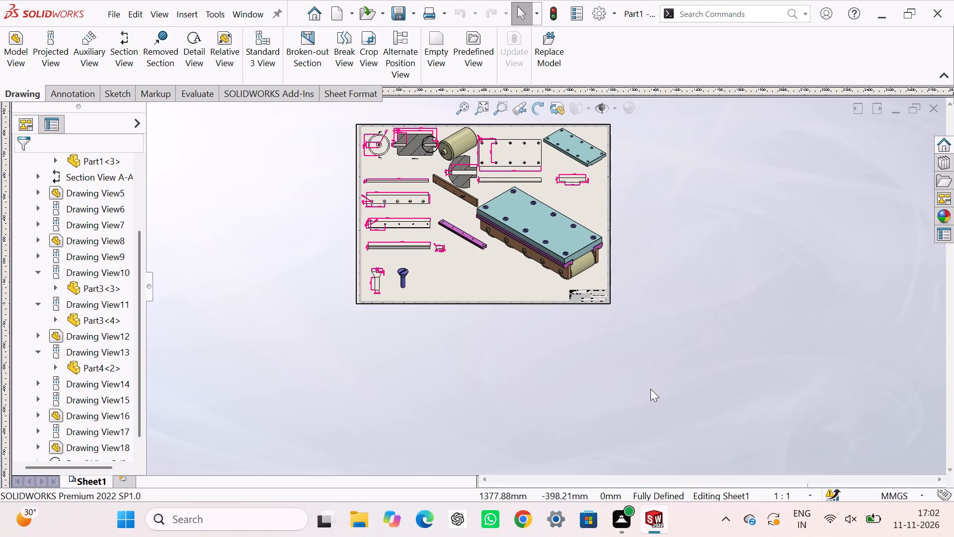
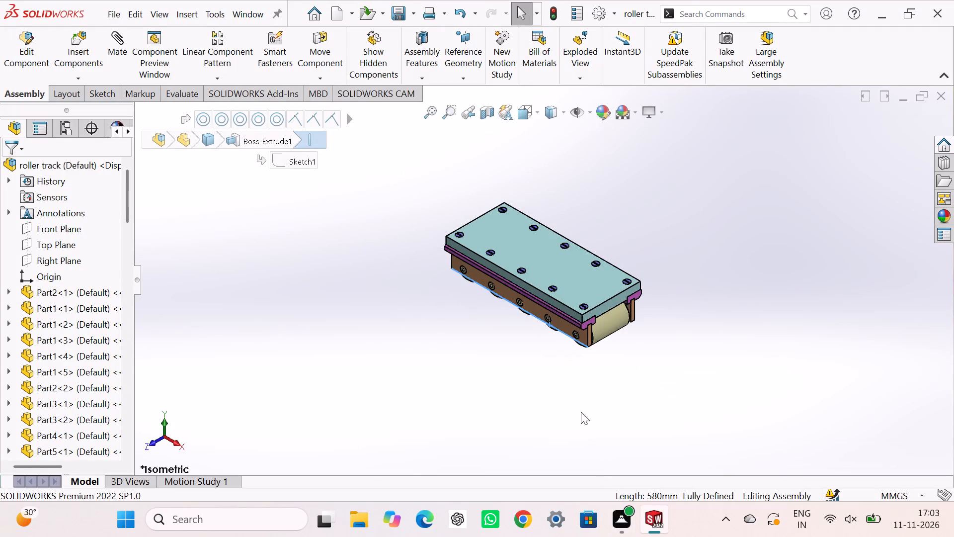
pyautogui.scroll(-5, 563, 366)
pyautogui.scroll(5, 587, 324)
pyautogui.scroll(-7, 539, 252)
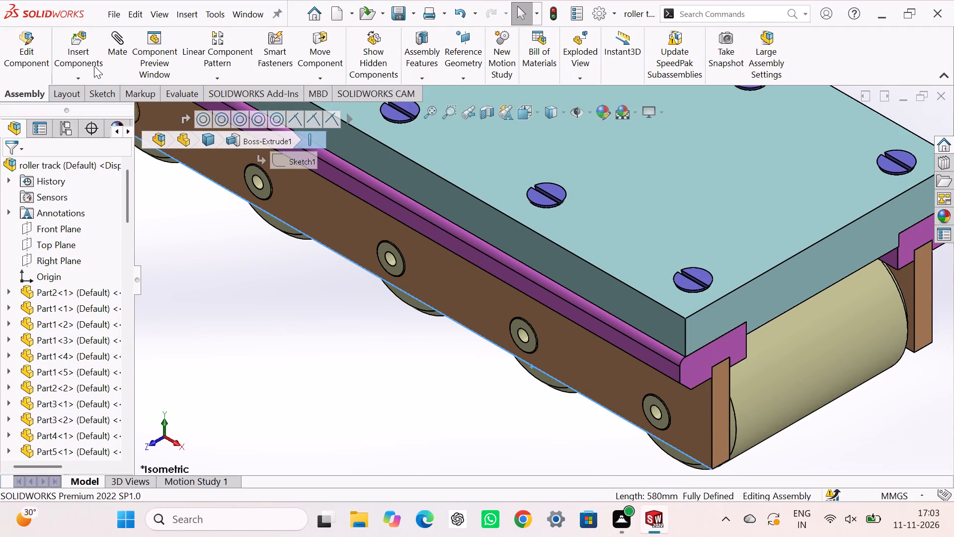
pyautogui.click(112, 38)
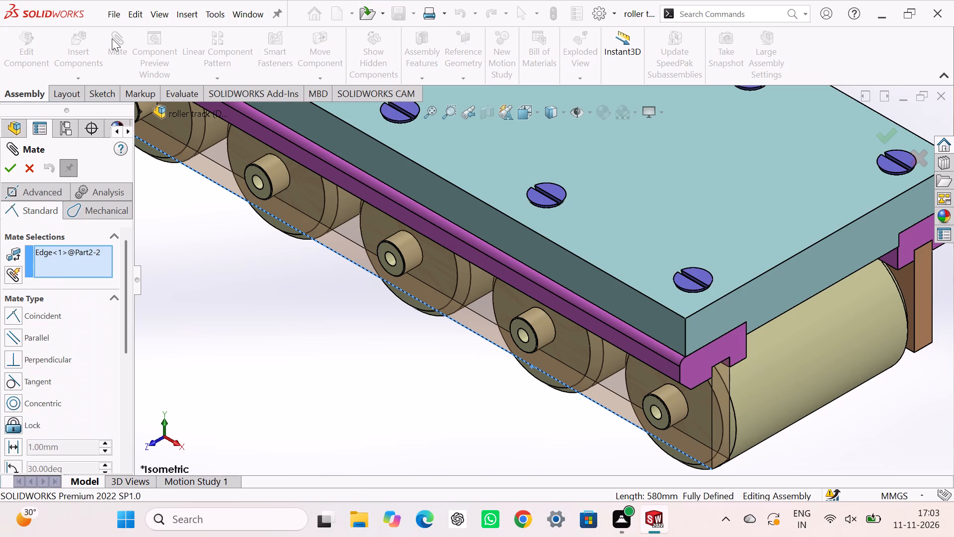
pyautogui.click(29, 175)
# Clear the edge selection and save the roller track assembly under its existing name.
pyautogui.click(227, 376)
pyautogui.hotkey('ctrl', 's')
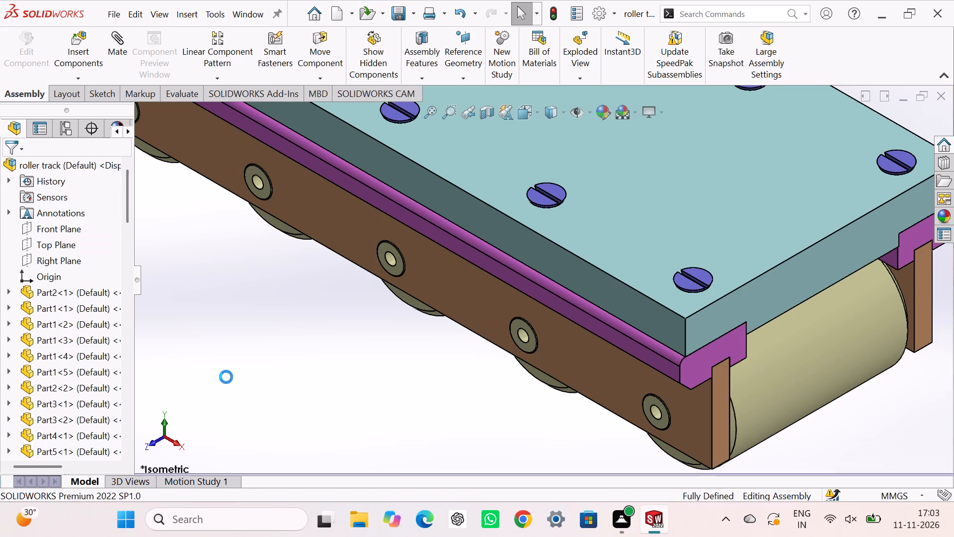
pyautogui.scroll(6, 808, 341)
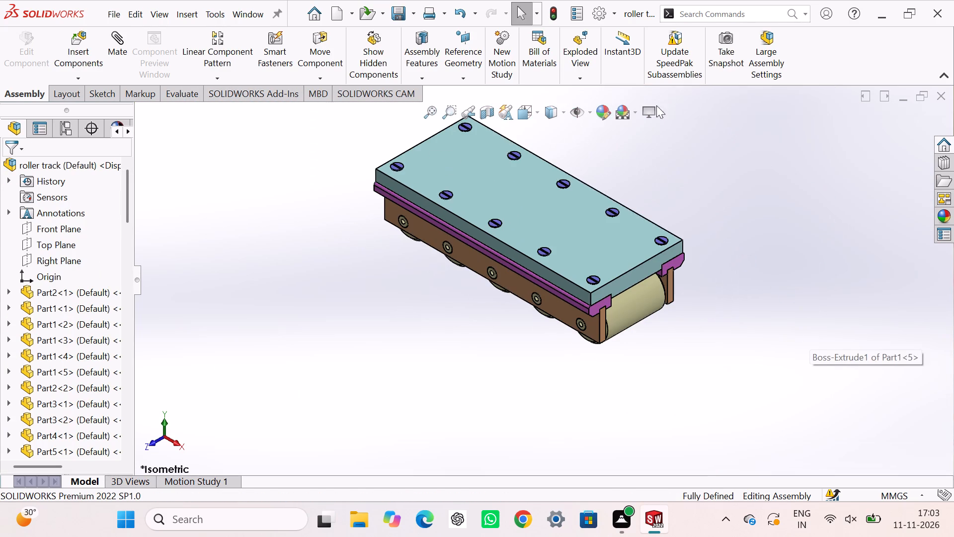